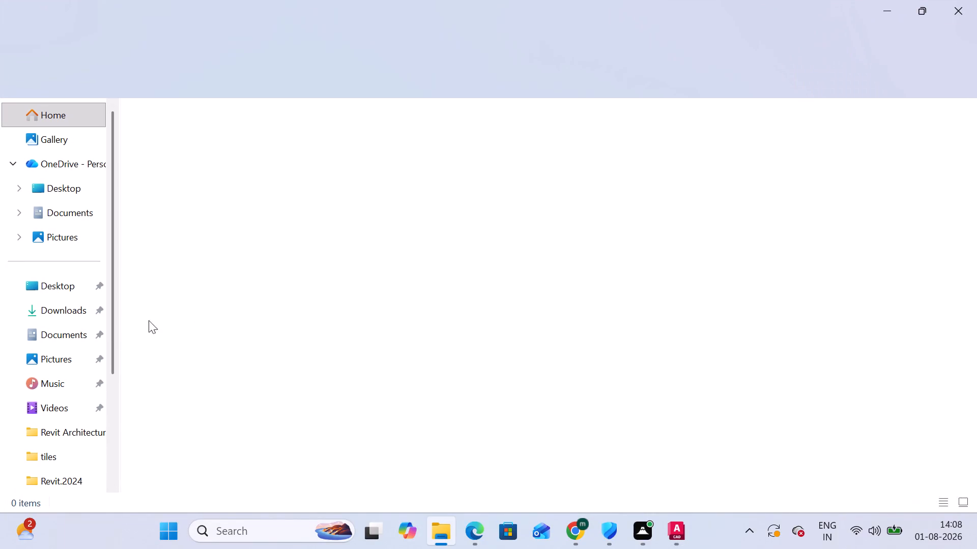
# Extract the 08-03-cad-blocks-net-stairs archive in Downloads into a folder of the same name with WinRAR, and refresh the folder view.
pyautogui.click(44, 306)
pyautogui.scroll(-1, 218, 290)
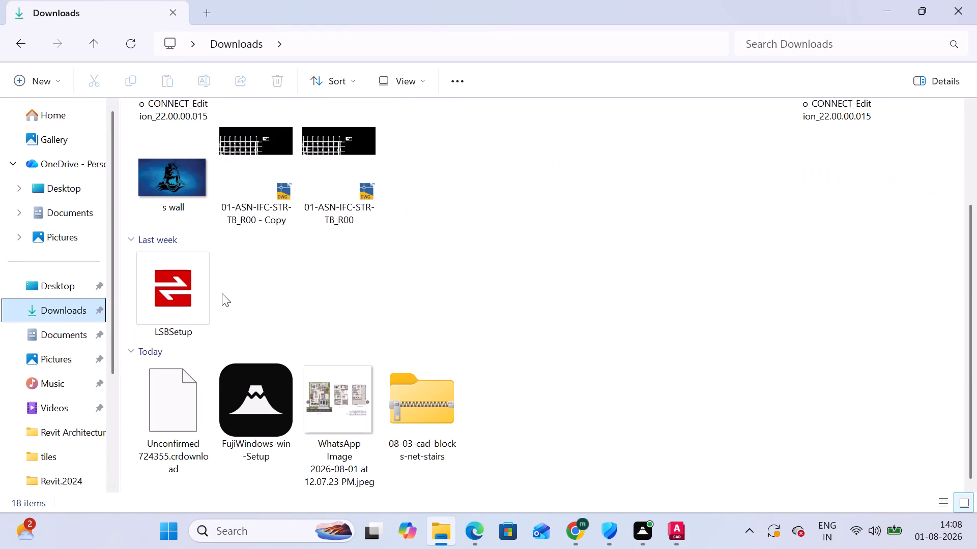
pyautogui.scroll(-1, 222, 293)
pyautogui.scroll(-1, 298, 381)
pyautogui.moveTo(482, 437); pyautogui.dragTo(432, 398)
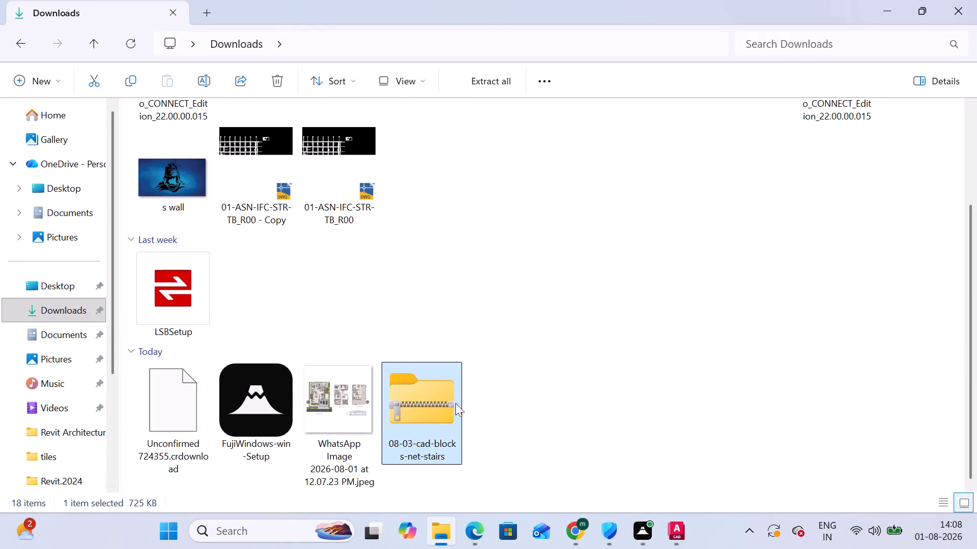
pyautogui.scroll(-2, 462, 403)
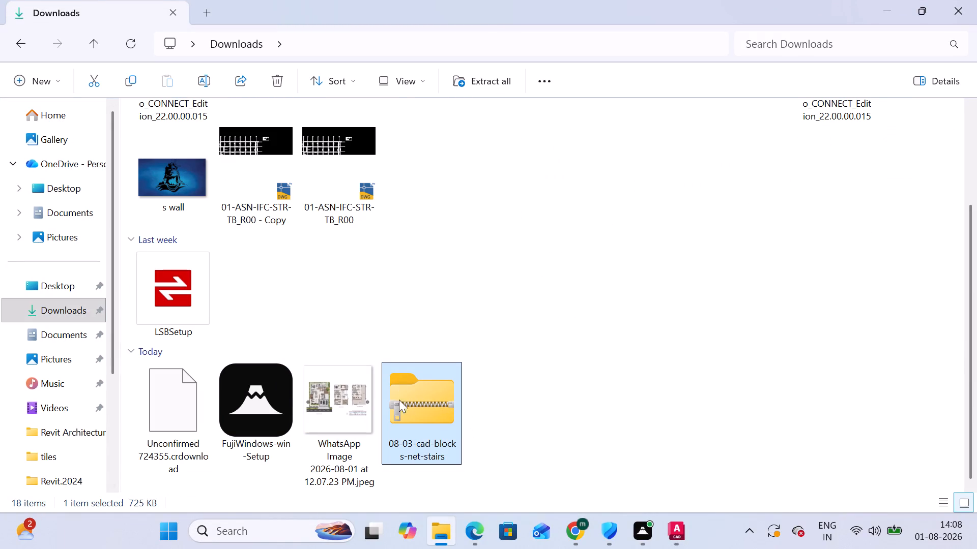
pyautogui.rightClick(407, 409)
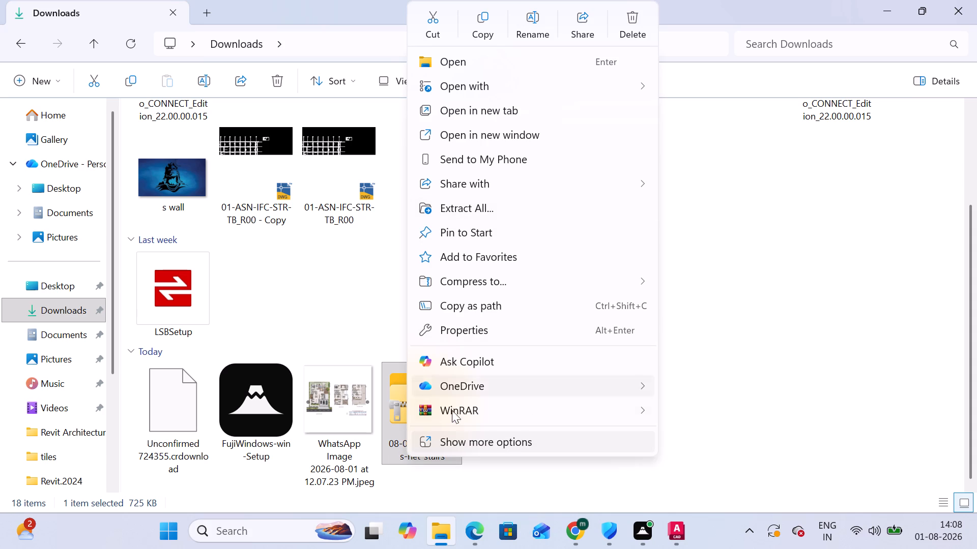
pyautogui.click(474, 412)
pyautogui.click(731, 436)
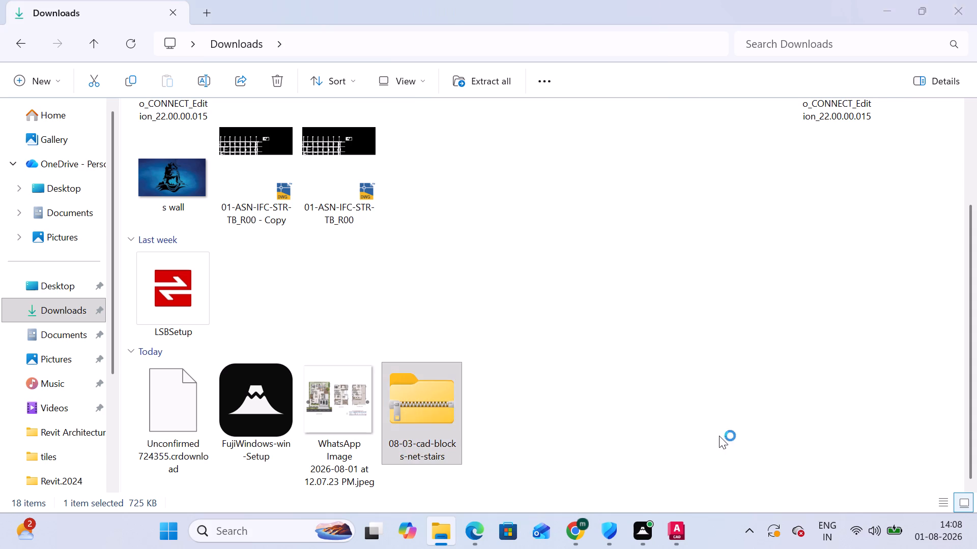
pyautogui.click(541, 427)
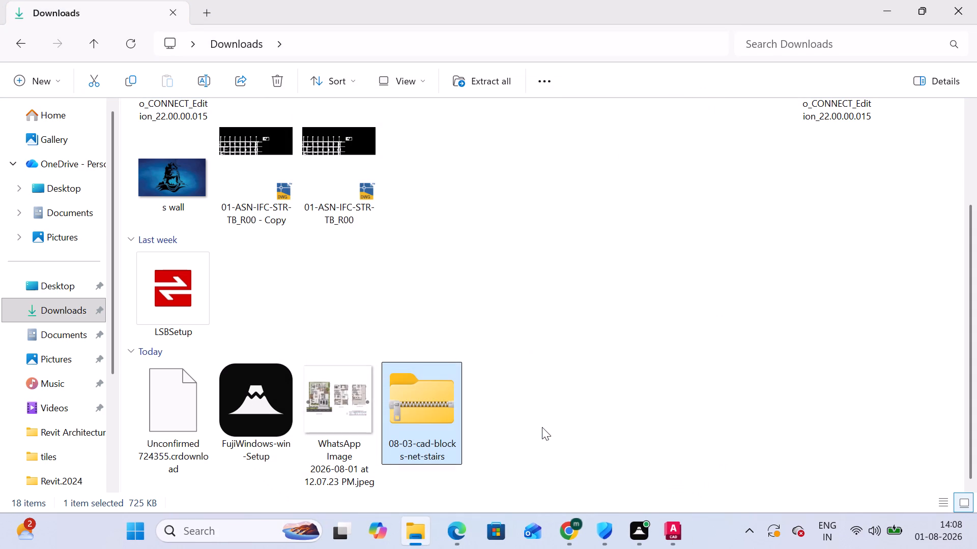
pyautogui.scroll(-2, 542, 427)
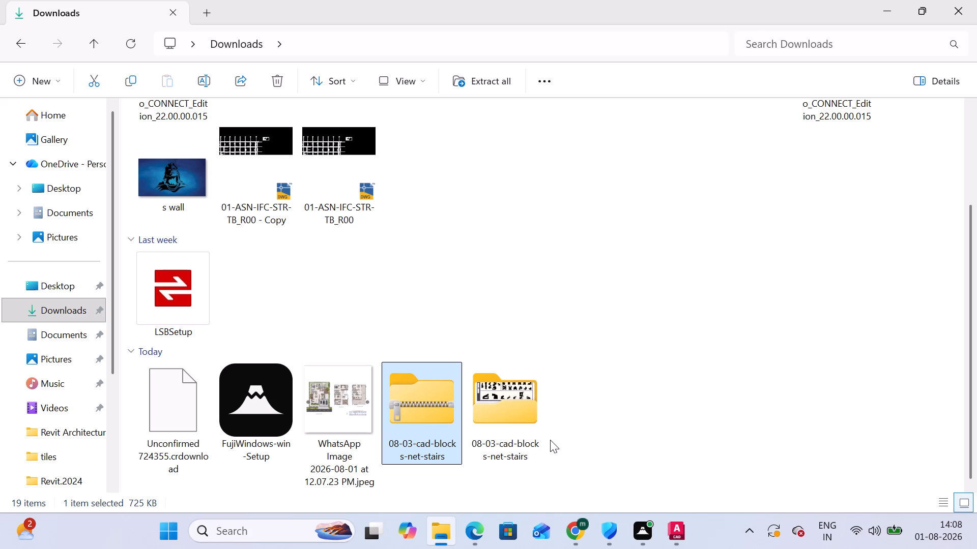
pyautogui.click(129, 44)
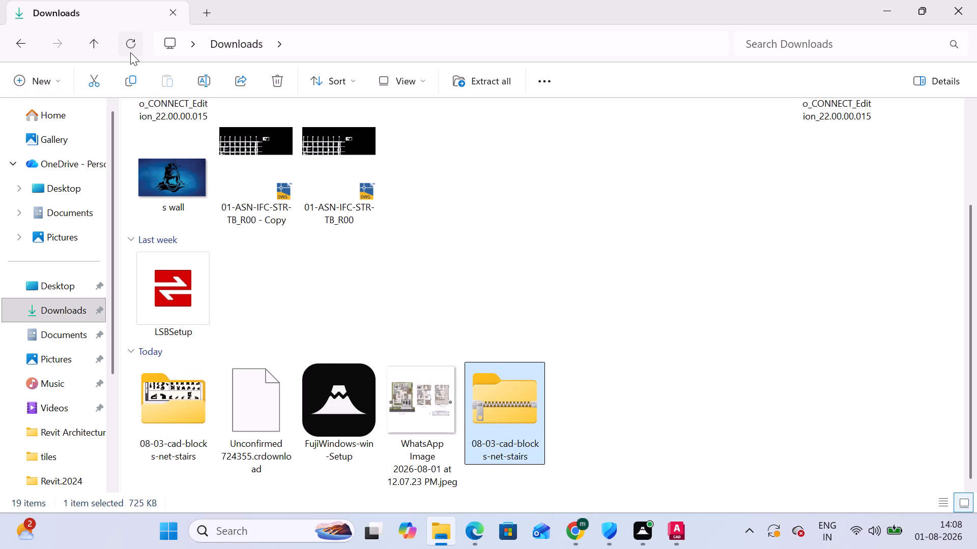
# Open the 08-03-cad-blocks-net-stairs drawing from the extracted folder in AutoCAD and view its whole sheet of stair blocks.
pyautogui.scroll(-2, 328, 424)
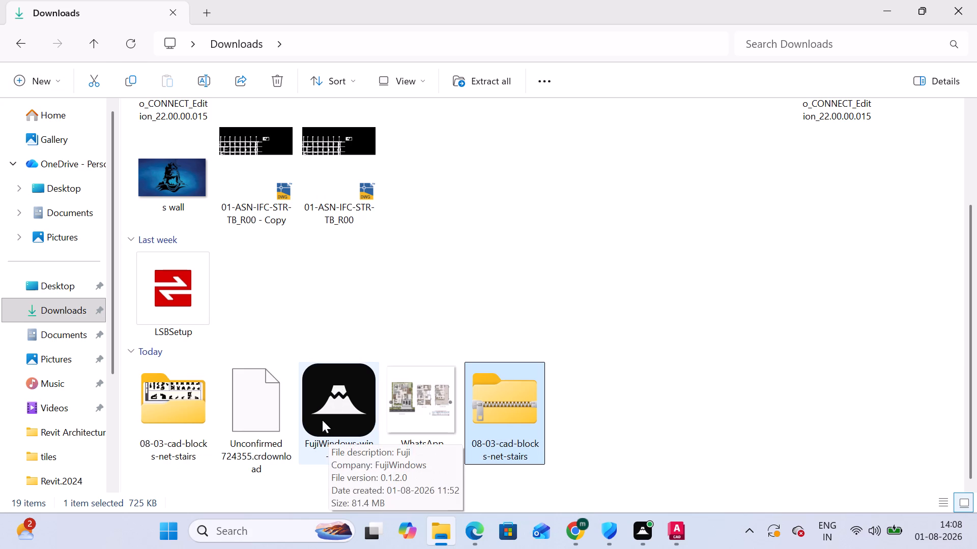
pyautogui.scroll(-1, 322, 420)
pyautogui.click(512, 428)
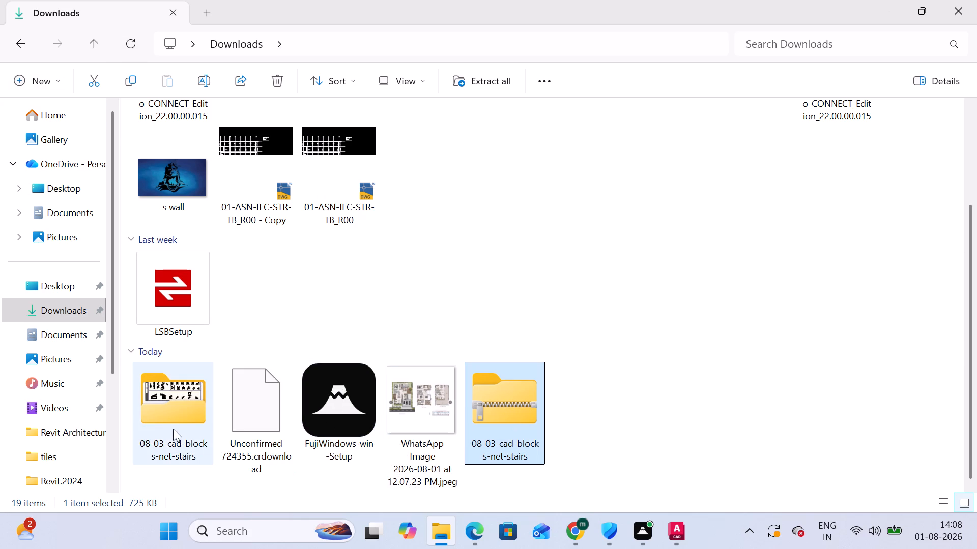
pyautogui.doubleClick(174, 422)
pyautogui.click(170, 142)
pyautogui.doubleClick(174, 148)
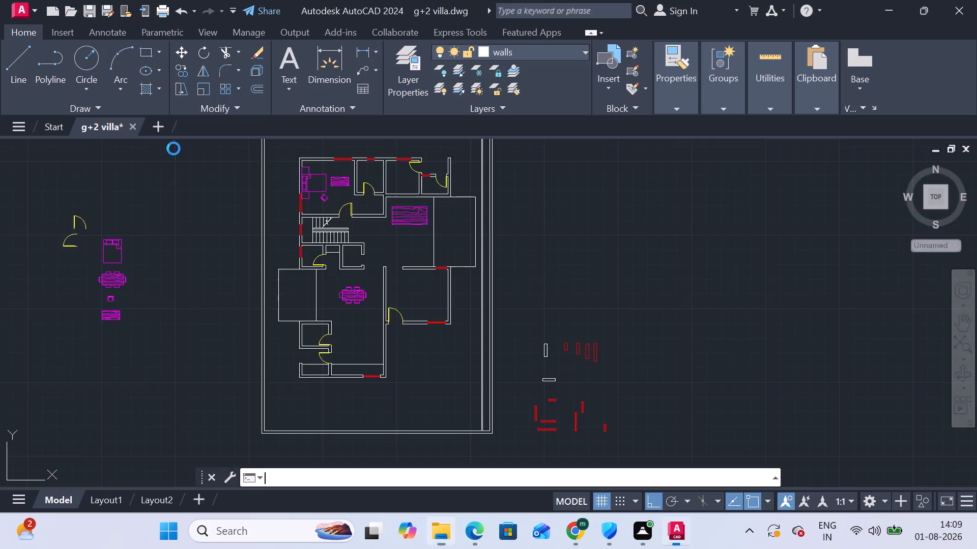
pyautogui.scroll(-1, 241, 256)
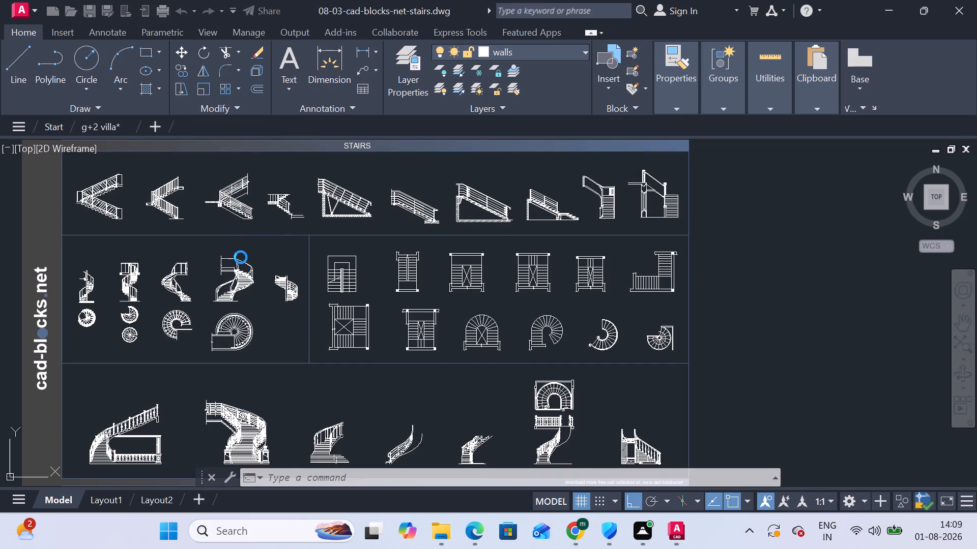
pyautogui.scroll(1, 239, 272)
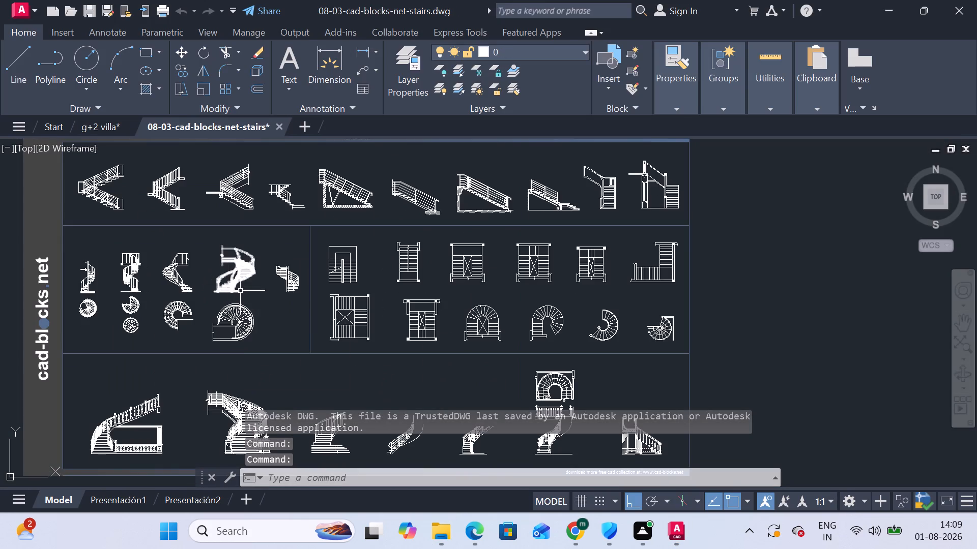
pyautogui.scroll(-1, 322, 333)
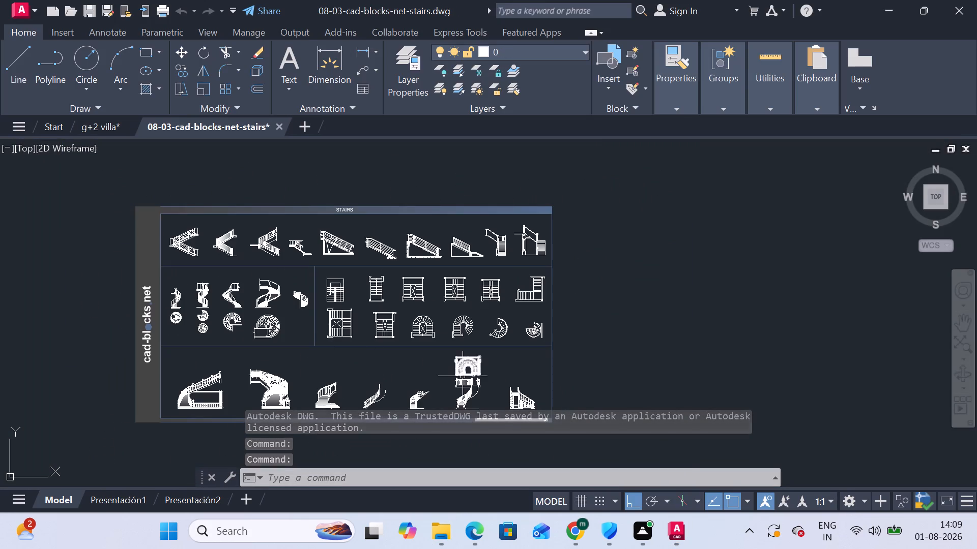
# Switch back to the g+2 villa drawing.
pyautogui.click(104, 123)
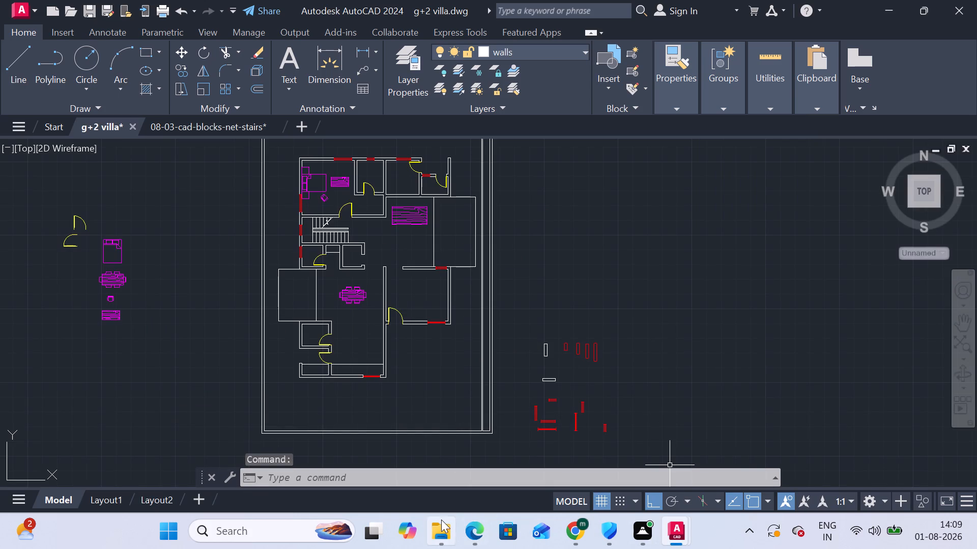
# Switch to File Explorer and look through the Downloads folder's files, down to today's downloads.
pyautogui.click(441, 520)
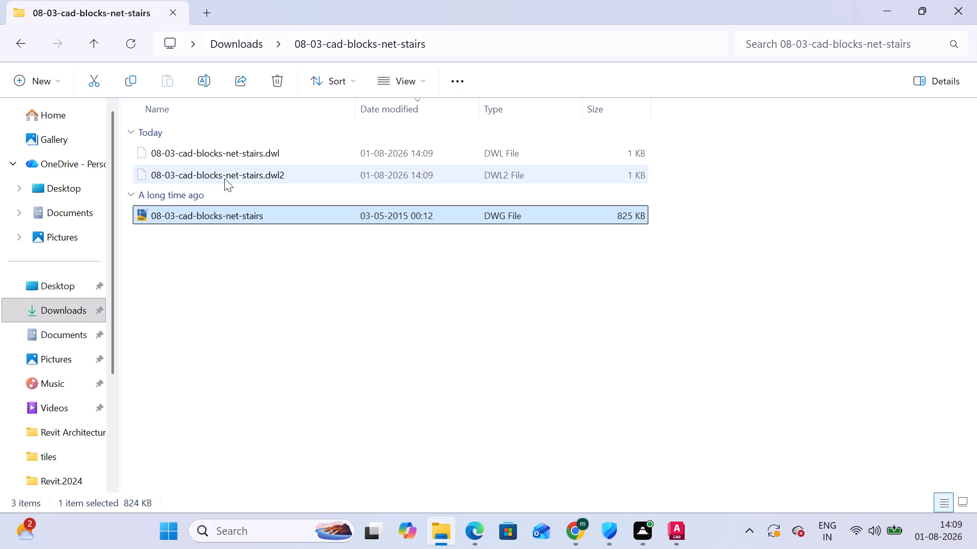
pyautogui.click(65, 312)
pyautogui.scroll(-2, 258, 322)
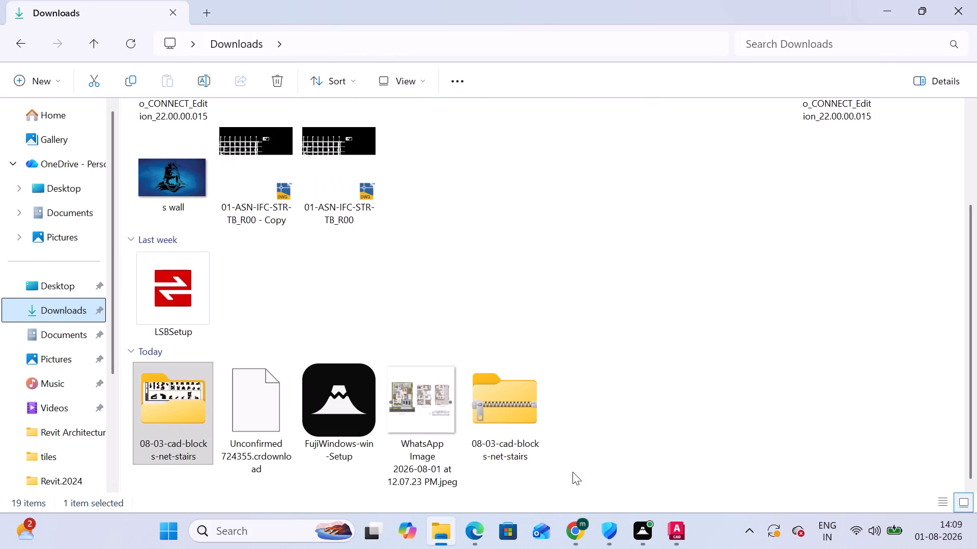
pyautogui.click(69, 335)
pyautogui.click(46, 313)
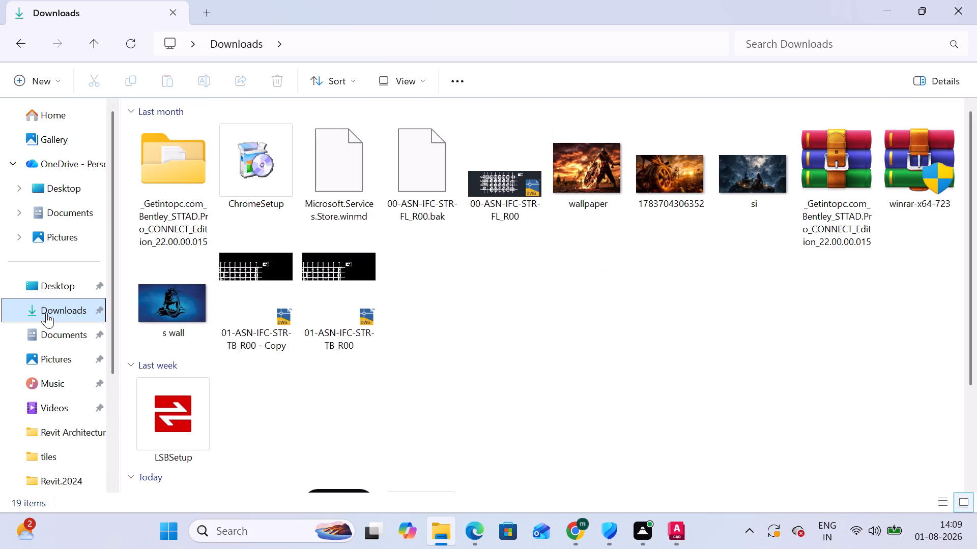
pyautogui.scroll(-2, 249, 312)
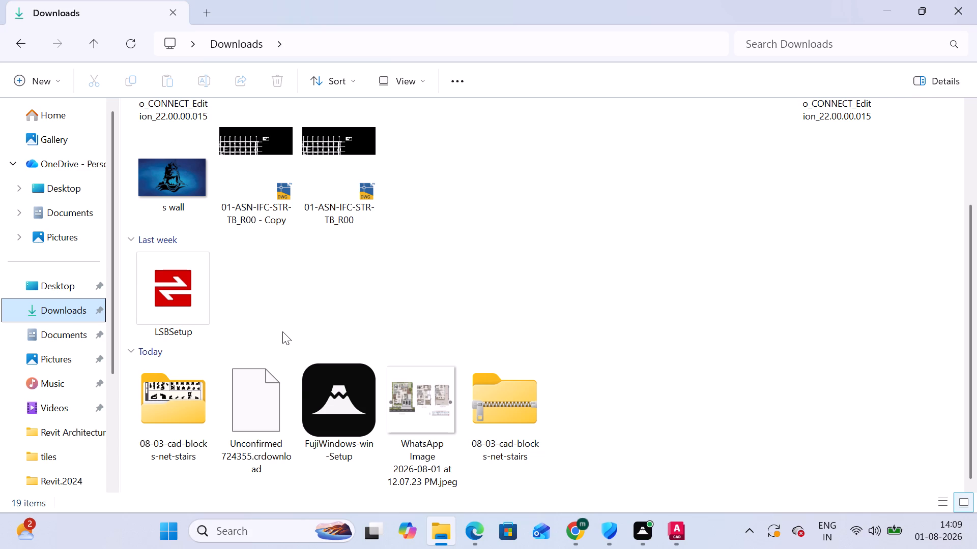
pyautogui.scroll(-2, 319, 368)
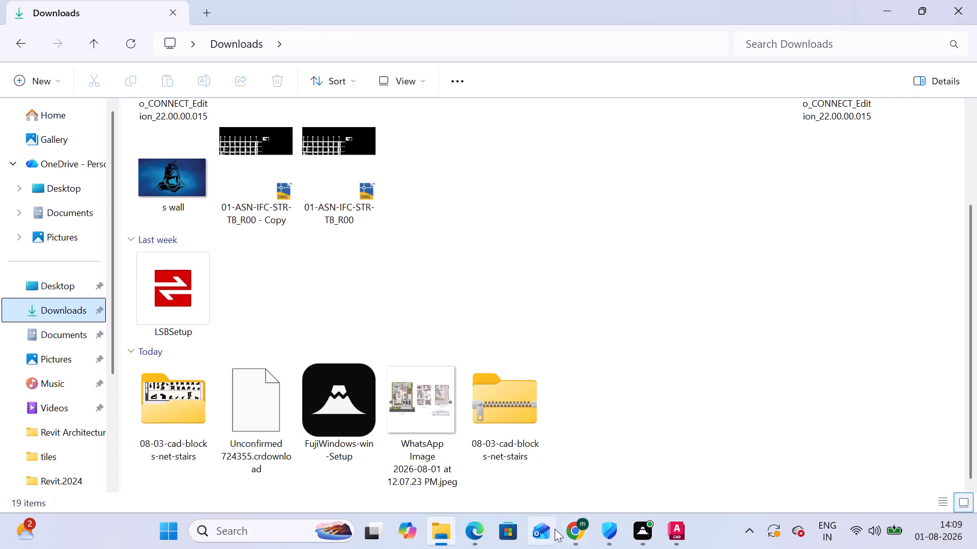
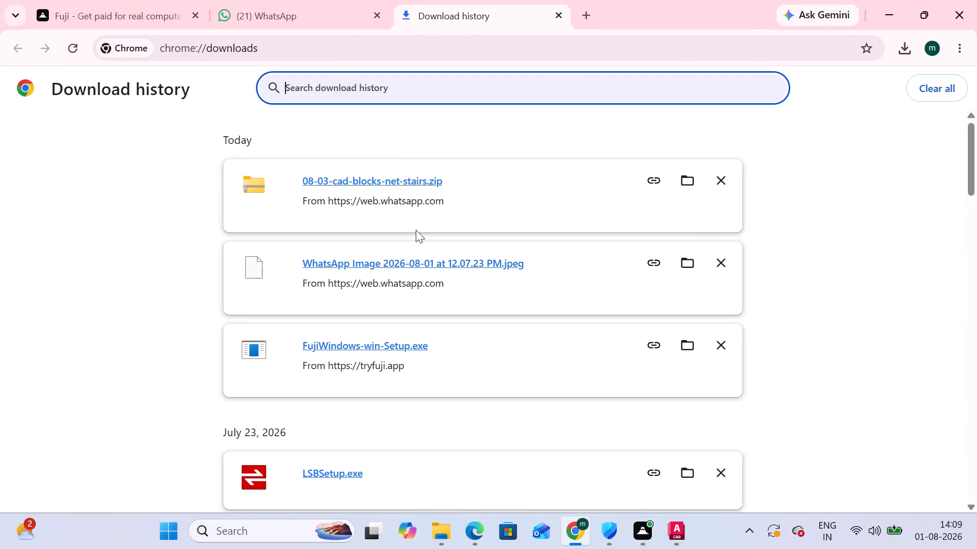
# Look through the Chrome download history, from today's files back through the July 2026 downloads.
pyautogui.scroll(-10, 416, 230)
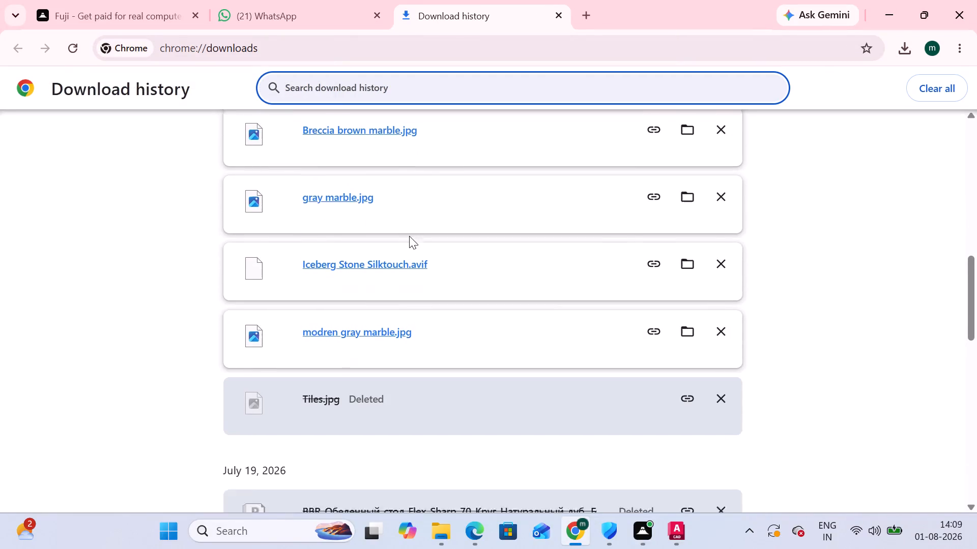
pyautogui.scroll(-3, 409, 236)
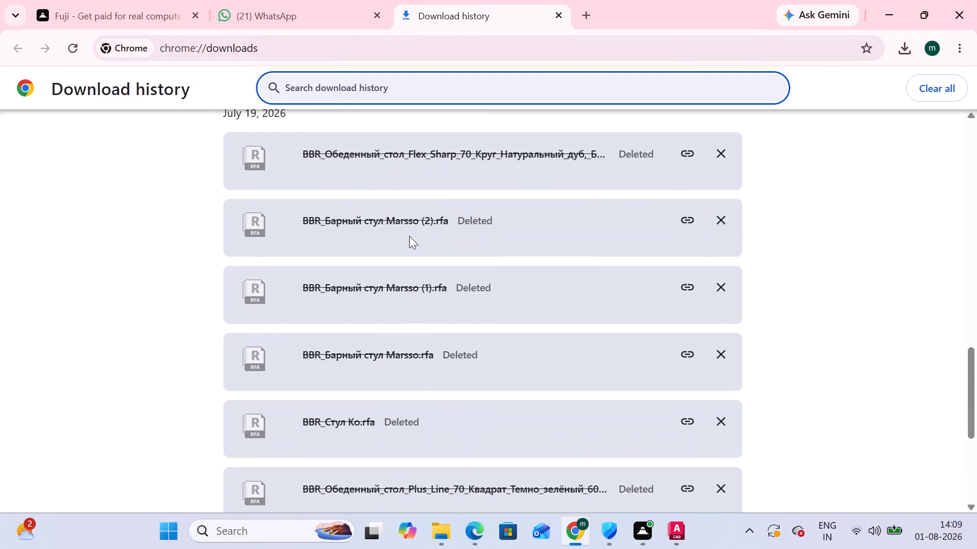
pyautogui.scroll(-4, 409, 236)
pyautogui.scroll(13, 409, 236)
pyautogui.scroll(4, 373, 176)
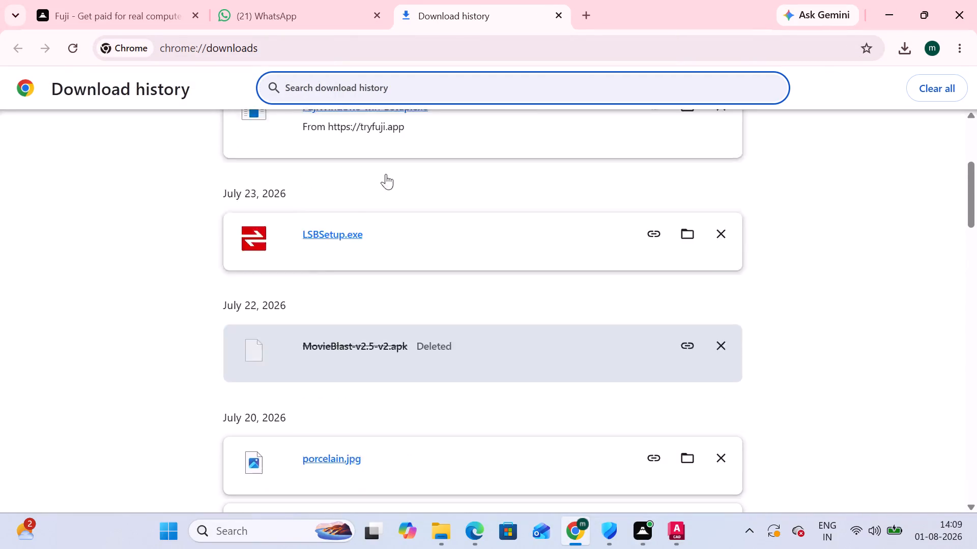
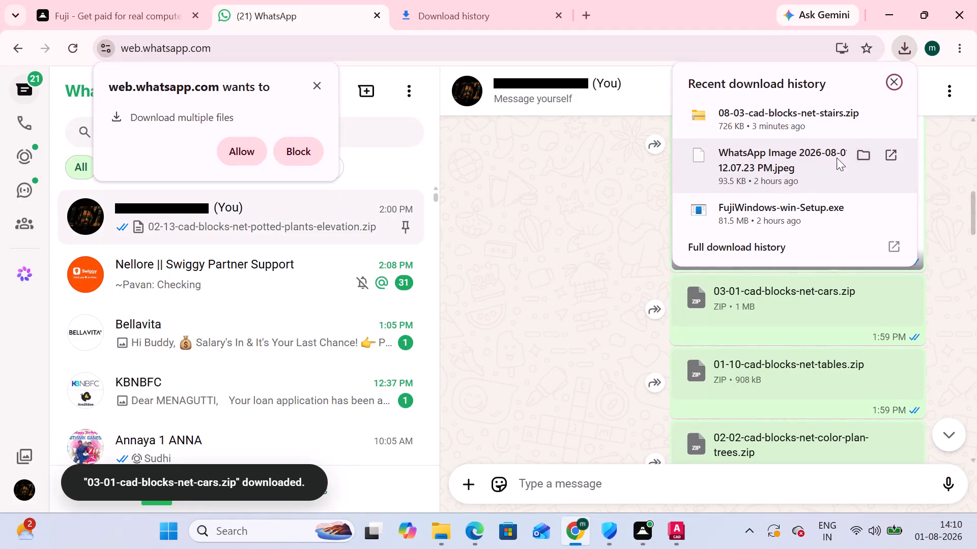
# Show the downloaded WhatsApp image in its folder and look through the files in Downloads.
pyautogui.click(868, 155)
pyautogui.scroll(-1, 435, 258)
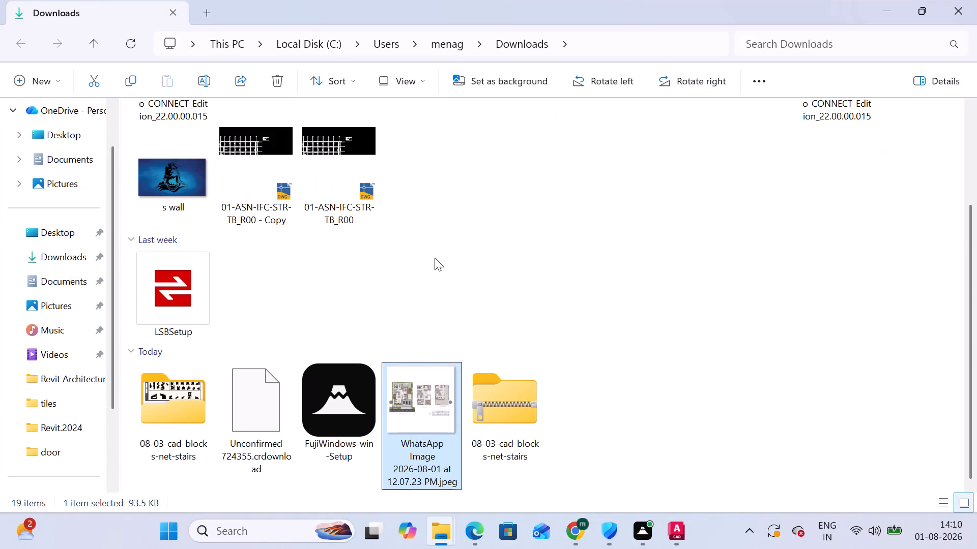
pyautogui.scroll(-1, 435, 258)
pyautogui.scroll(-3, 541, 381)
pyautogui.press('Escape')
pyautogui.click(418, 265)
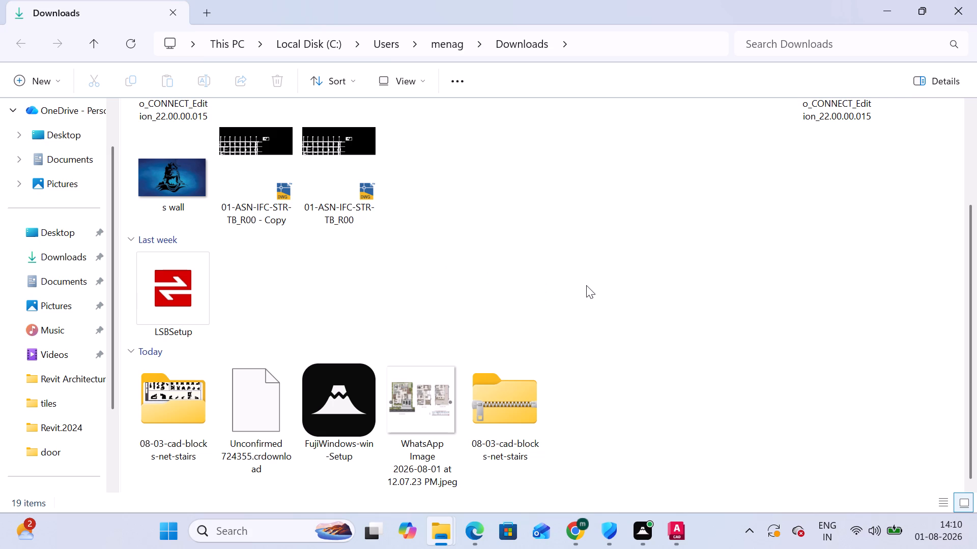
pyautogui.click(586, 285)
pyautogui.scroll(-2, 587, 287)
# Switch to AutoCAD and close the 08-03-cad-blocks-net-stairs drawing without saving its changes.
pyautogui.click(677, 534)
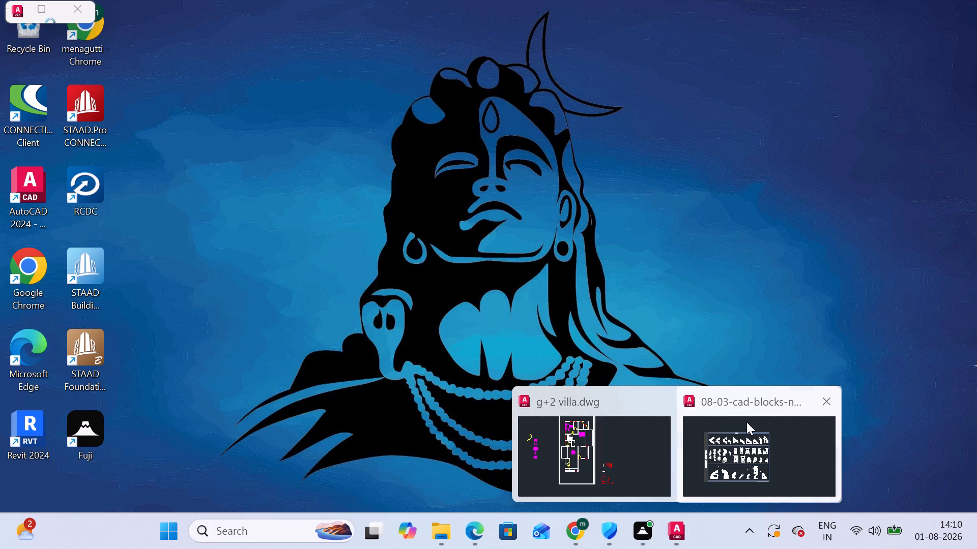
pyautogui.click(746, 422)
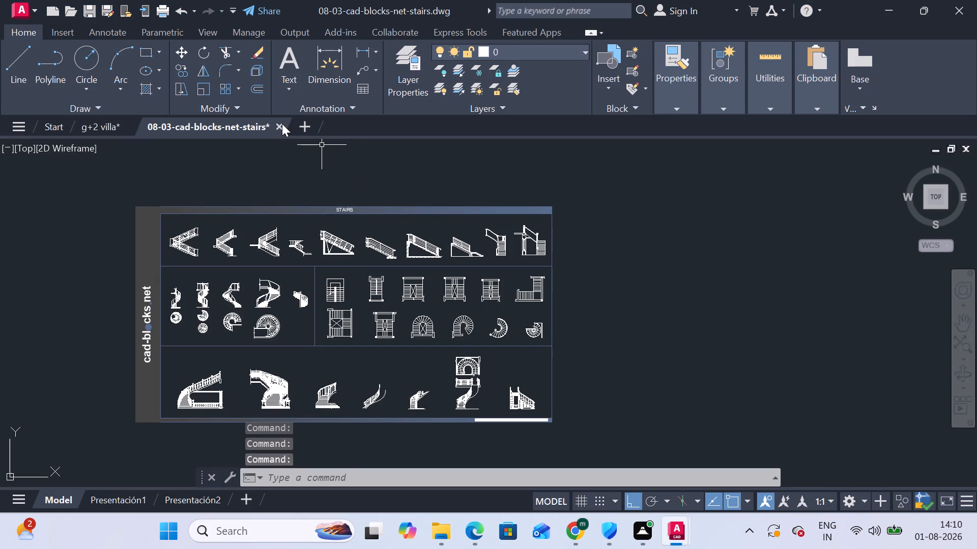
pyautogui.click(282, 124)
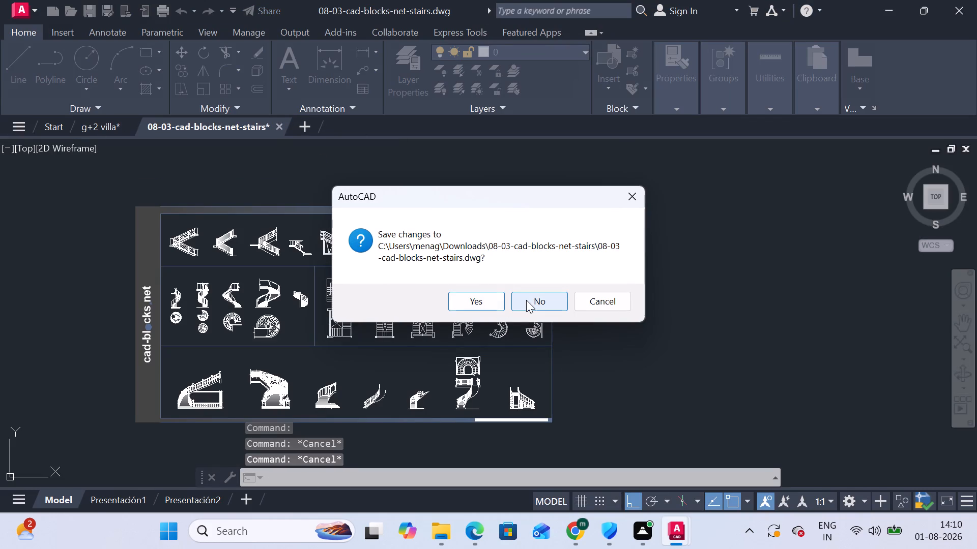
pyautogui.click(526, 300)
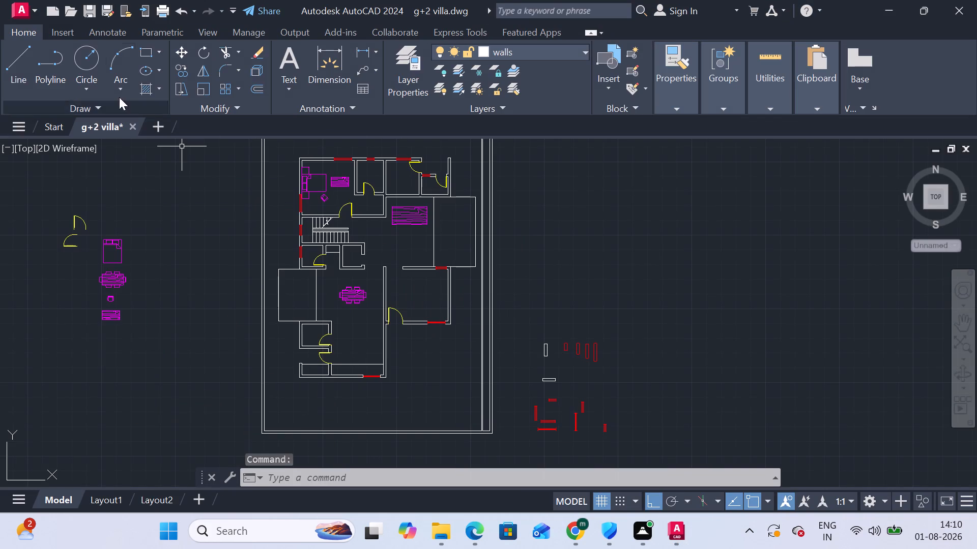
# Browse the Desktop and Downloads folders for a block drawing to open, and leave file selection without opening one.
pyautogui.click(32, 30)
pyautogui.click(19, 4)
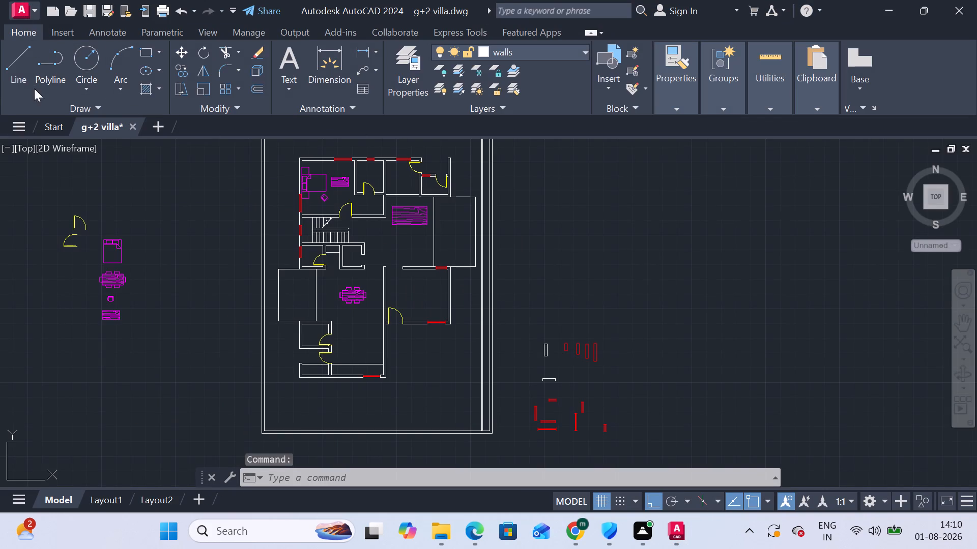
pyautogui.click(98, 136)
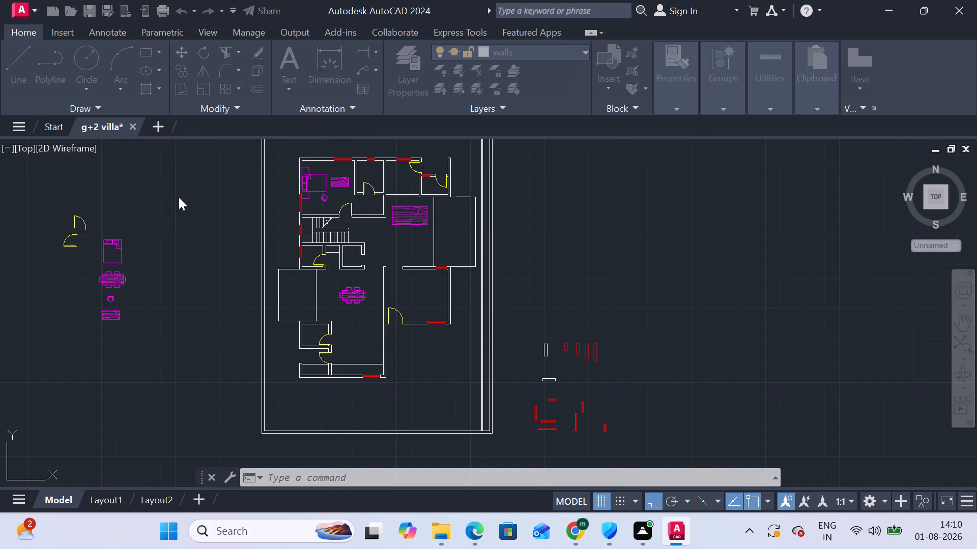
pyautogui.click(294, 207)
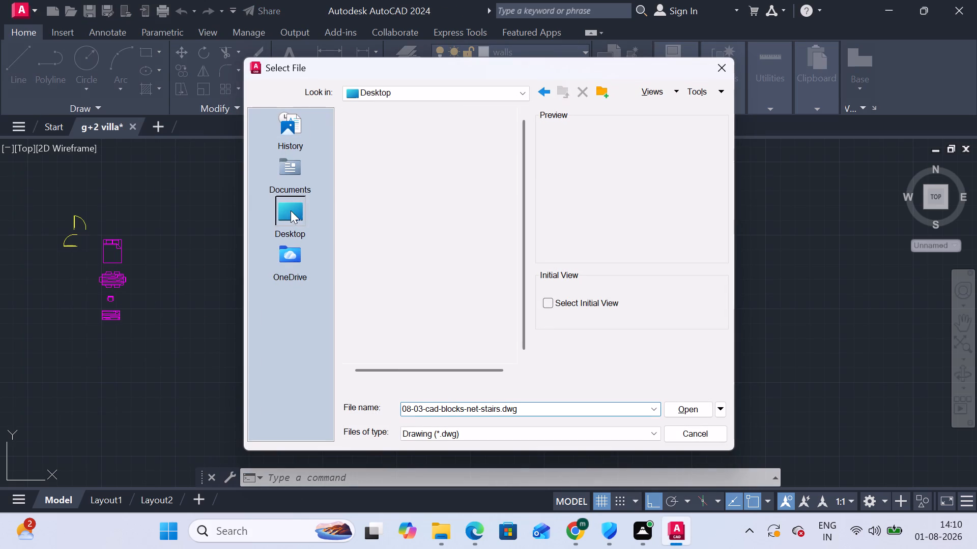
pyautogui.doubleClick(377, 200)
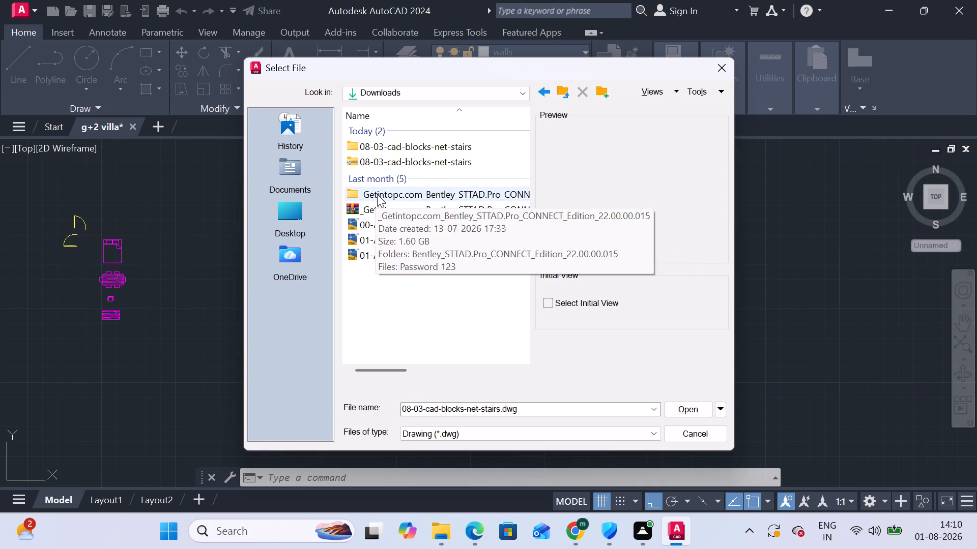
pyautogui.click(289, 205)
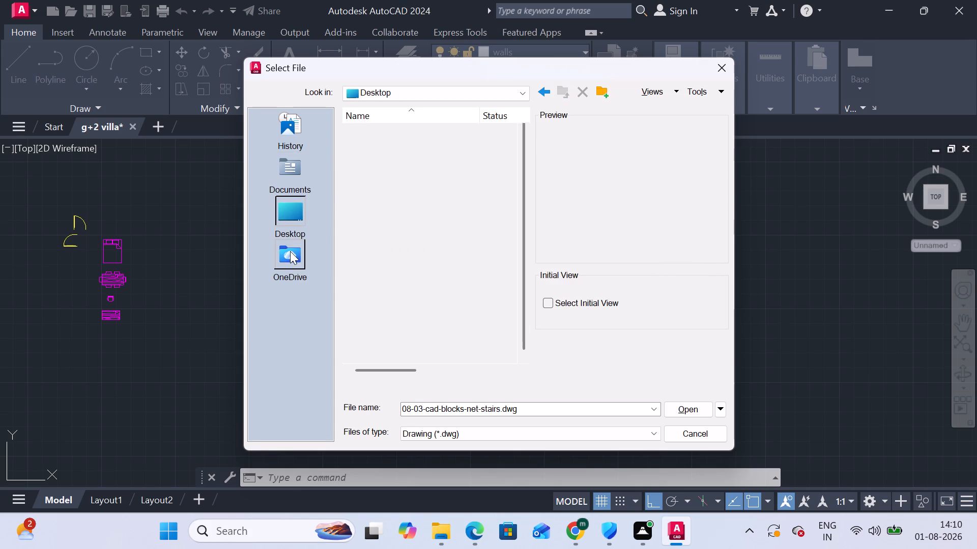
pyautogui.doubleClick(401, 204)
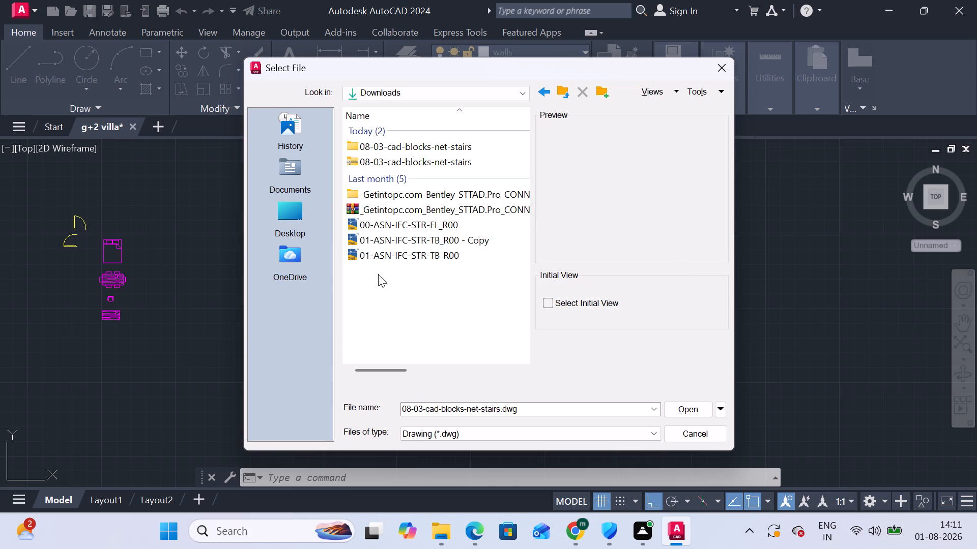
pyautogui.click(717, 70)
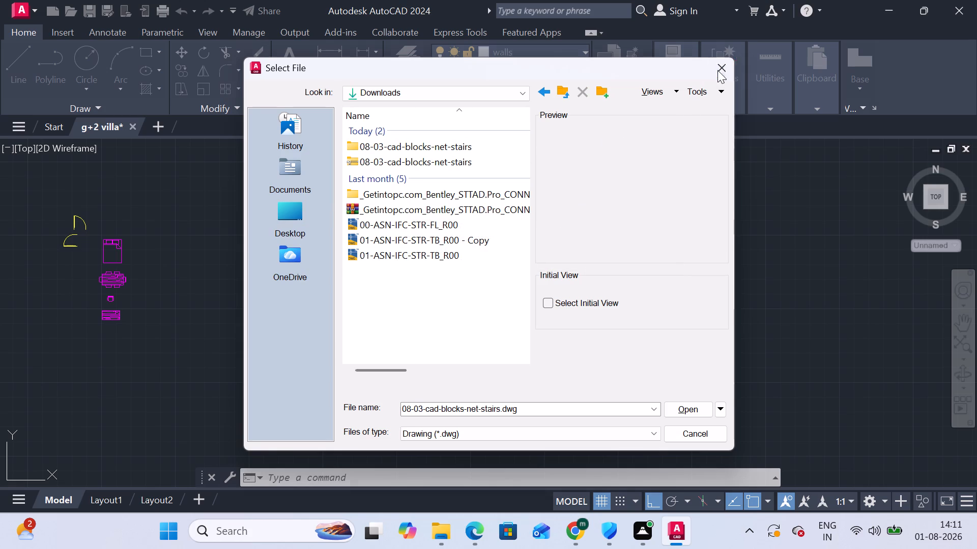
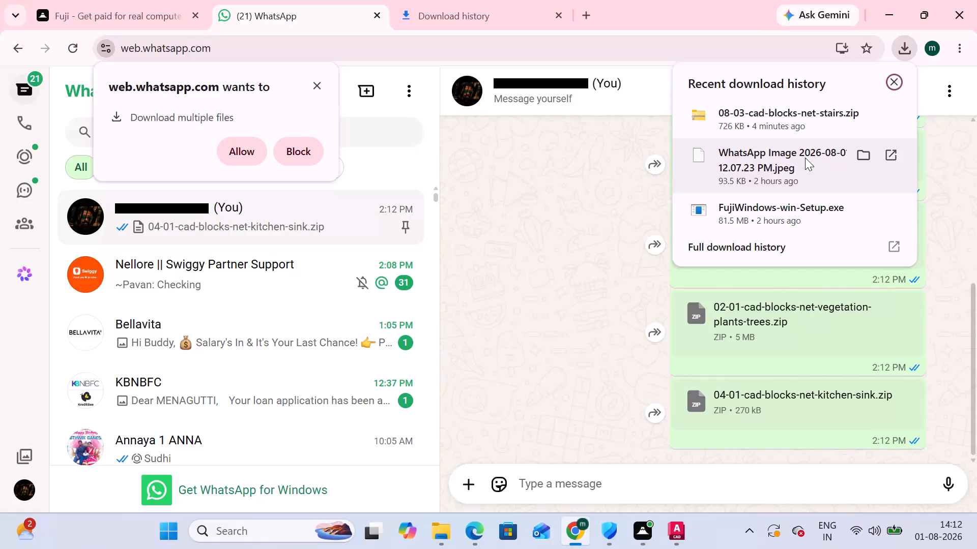
# Open the full download history in Chrome and look through its entries for the downloaded CAD block files.
pyautogui.scroll(-2, 799, 189)
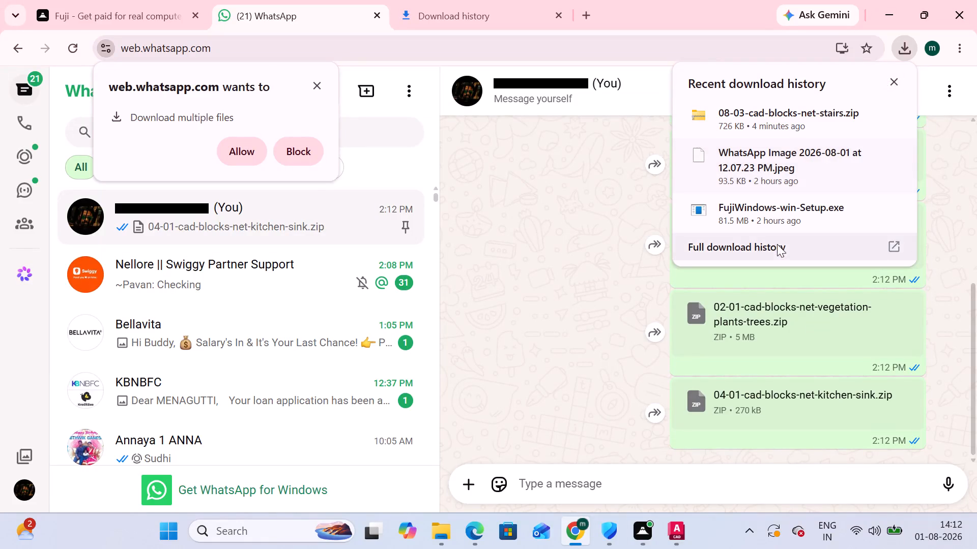
pyautogui.click(775, 245)
pyautogui.scroll(12, 584, 235)
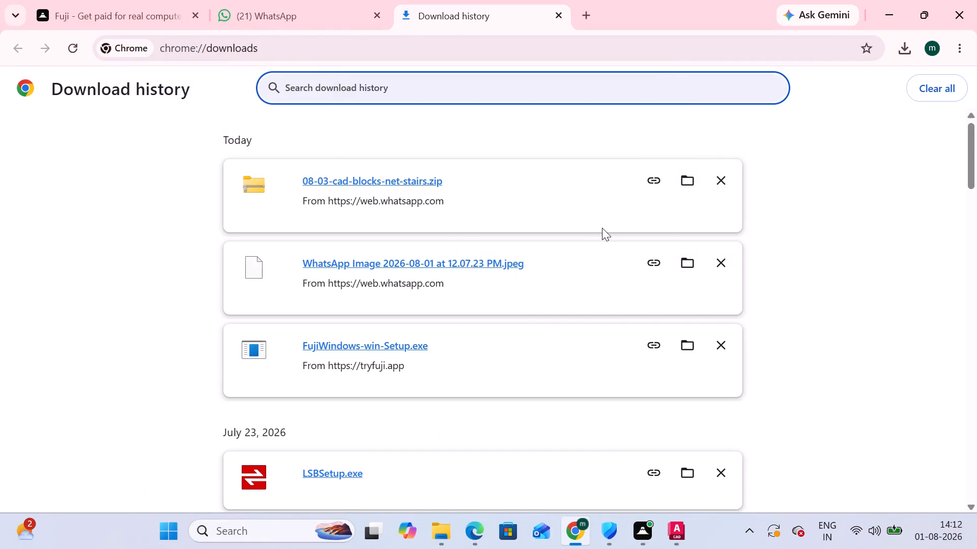
pyautogui.scroll(1, 602, 228)
pyautogui.scroll(-4, 582, 245)
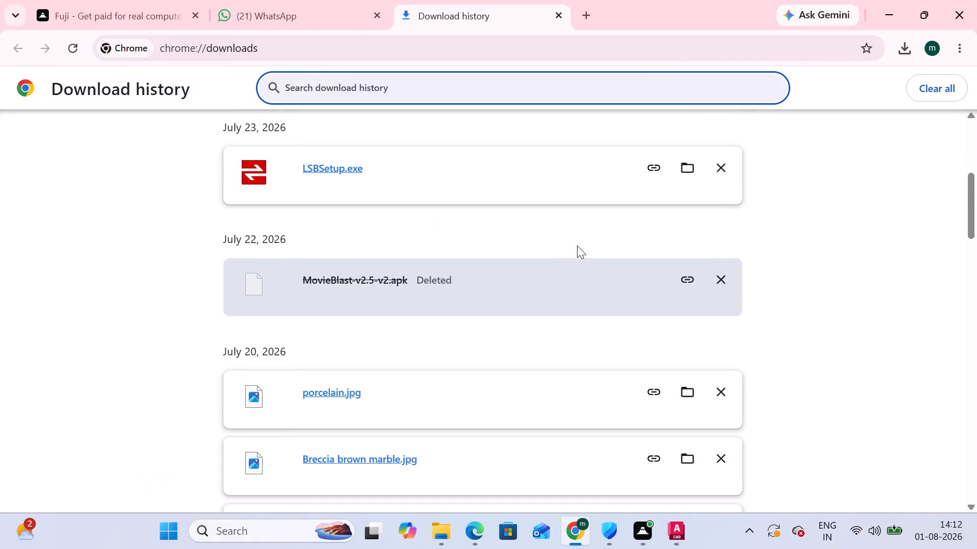
pyautogui.scroll(-4, 577, 260)
pyautogui.scroll(-6, 582, 355)
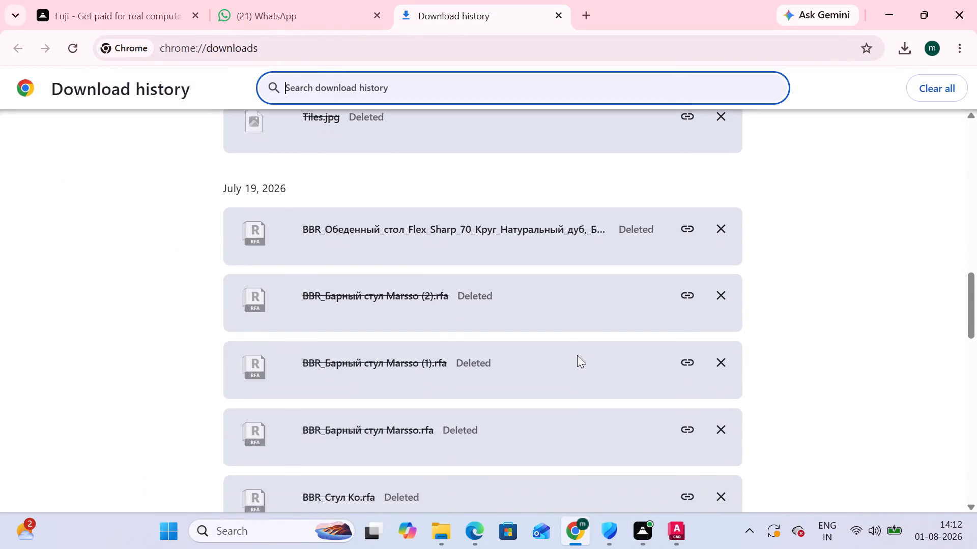
pyautogui.scroll(-8, 577, 355)
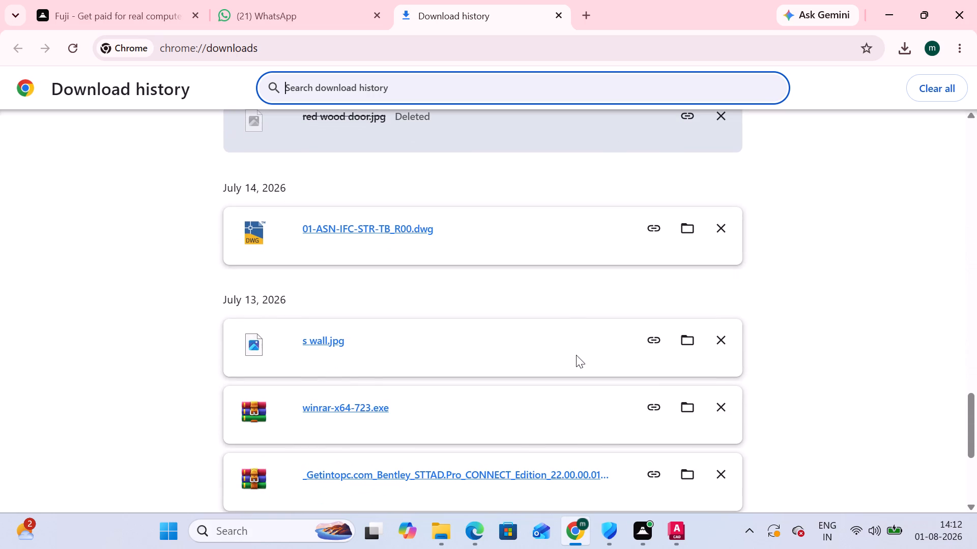
pyautogui.scroll(-2, 576, 355)
pyautogui.scroll(20, 576, 355)
pyautogui.scroll(11, 576, 355)
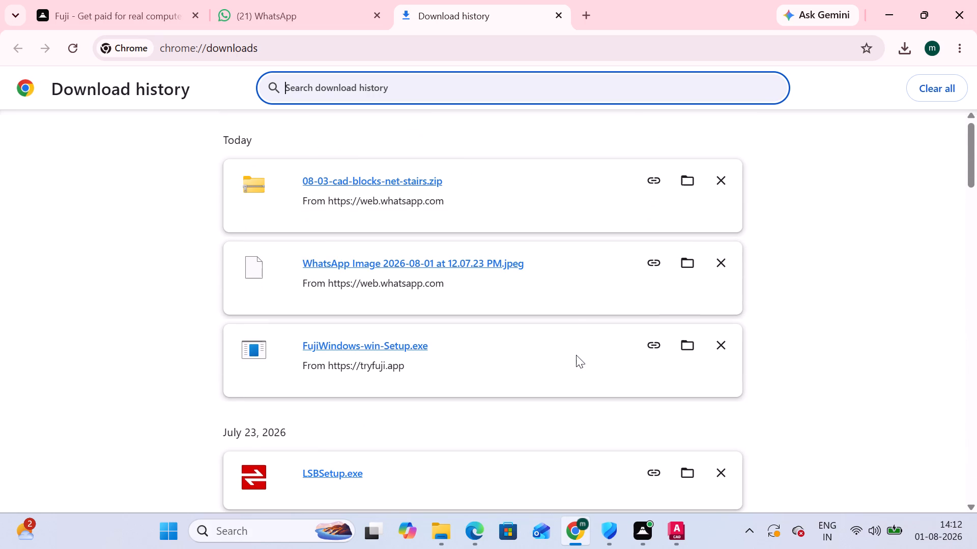
pyautogui.scroll(10, 576, 355)
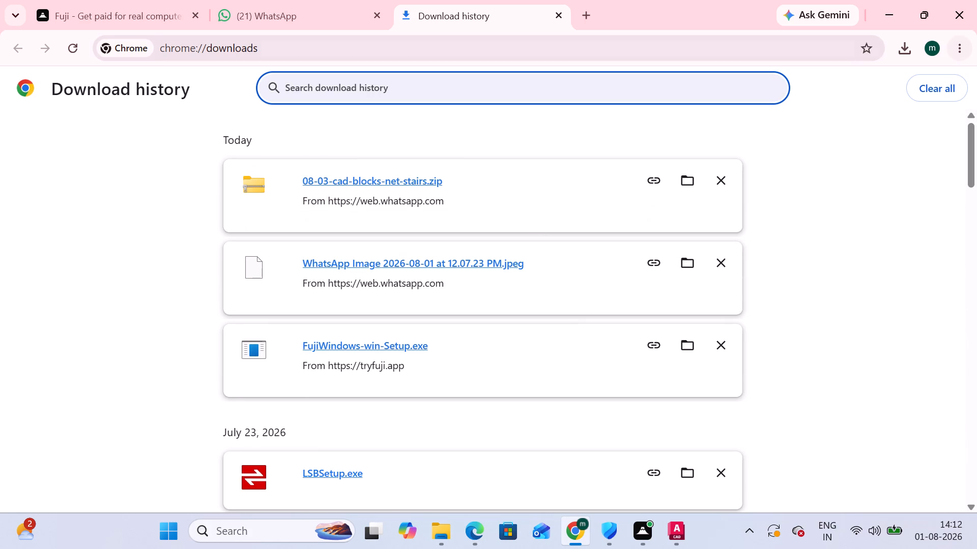
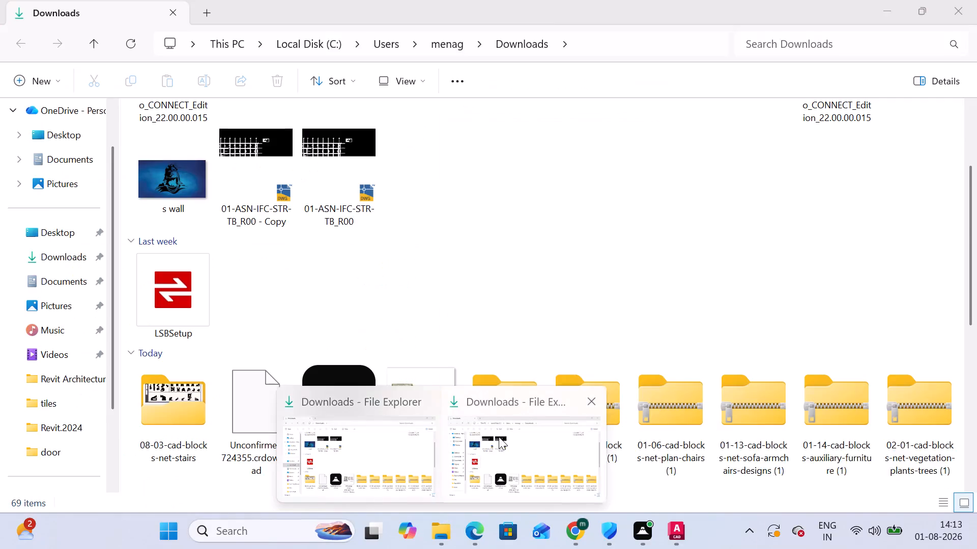
# In File Explorer's Downloads folder, extract the archive 01-13-cad-blocks-net-sofa-armchairs-designs (4) with WinRAR into its default destination folder.
pyautogui.click(378, 461)
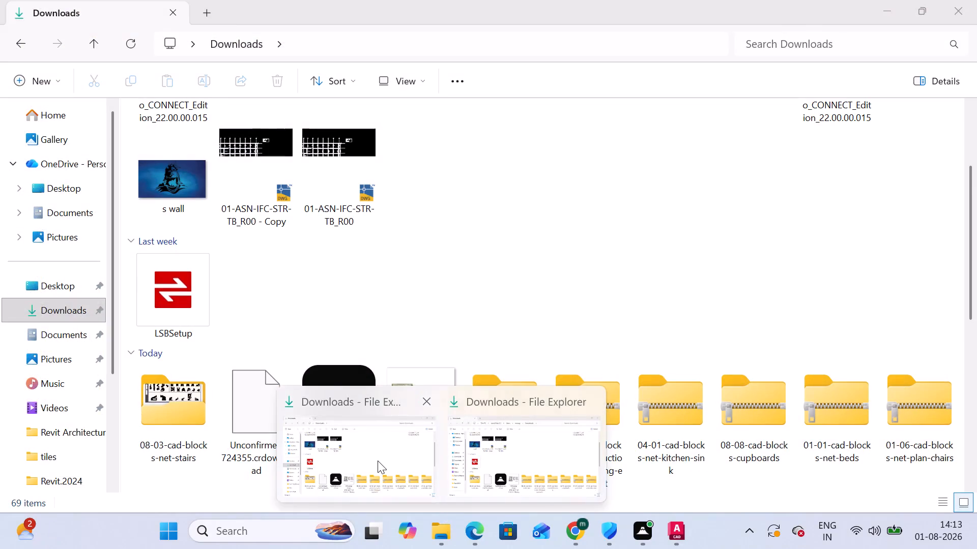
pyautogui.scroll(-3, 489, 396)
pyautogui.scroll(-3, 559, 329)
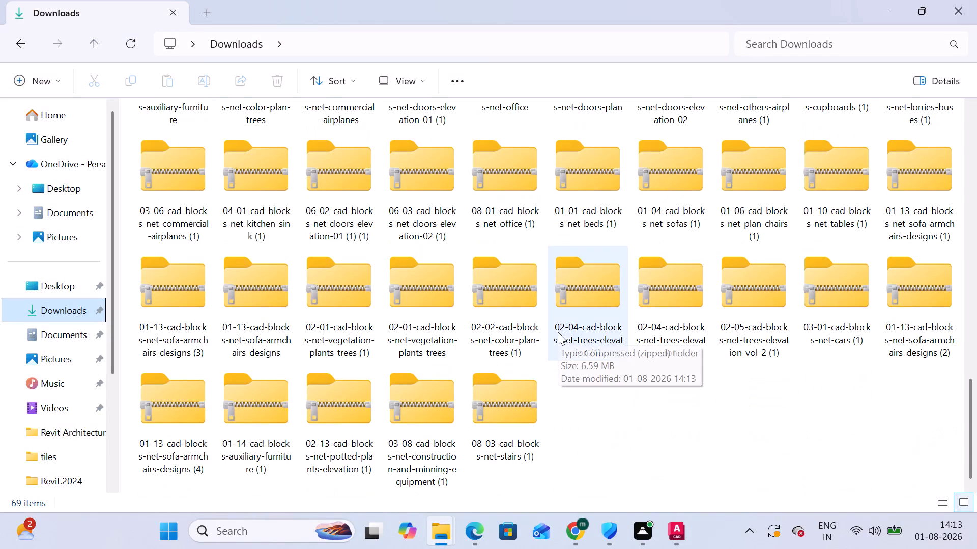
pyautogui.scroll(-2, 558, 339)
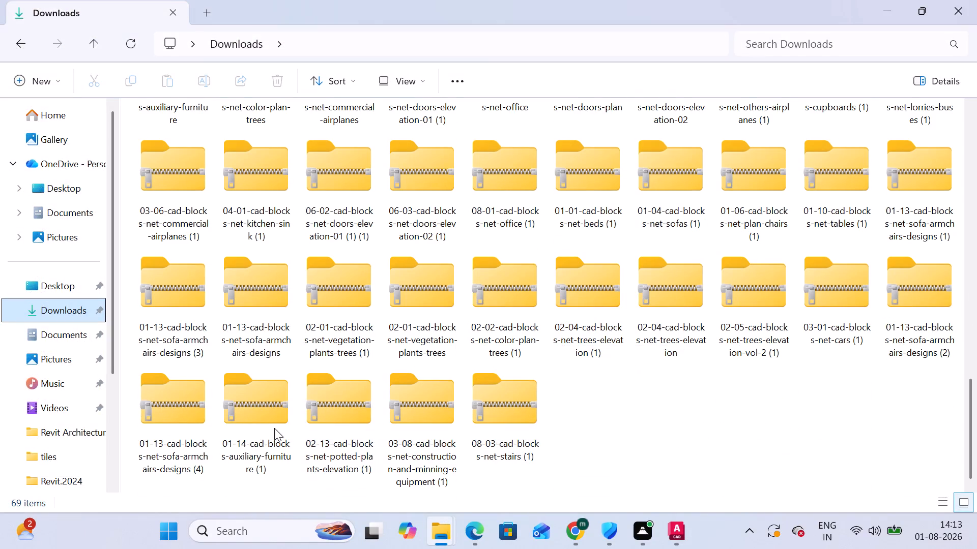
pyautogui.click(177, 408)
pyautogui.rightClick(177, 406)
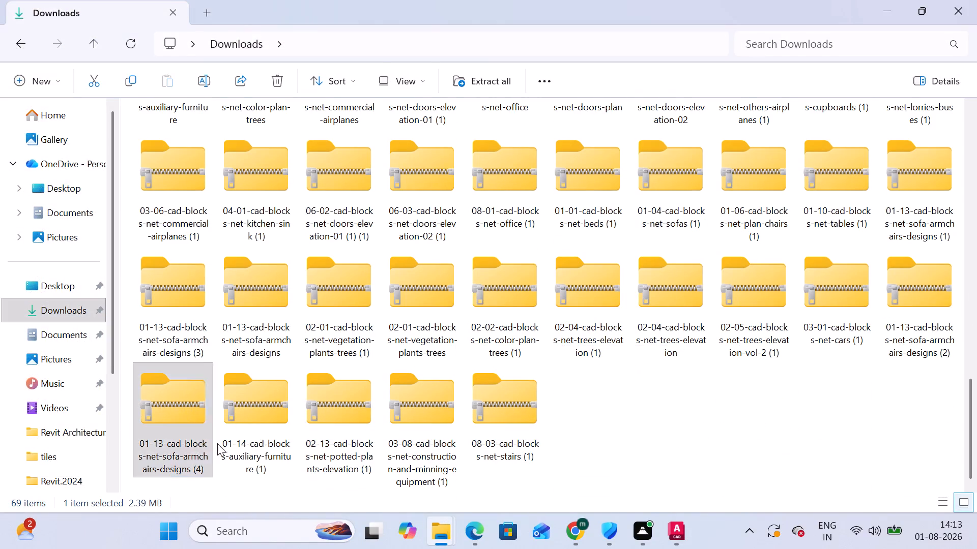
pyautogui.click(260, 416)
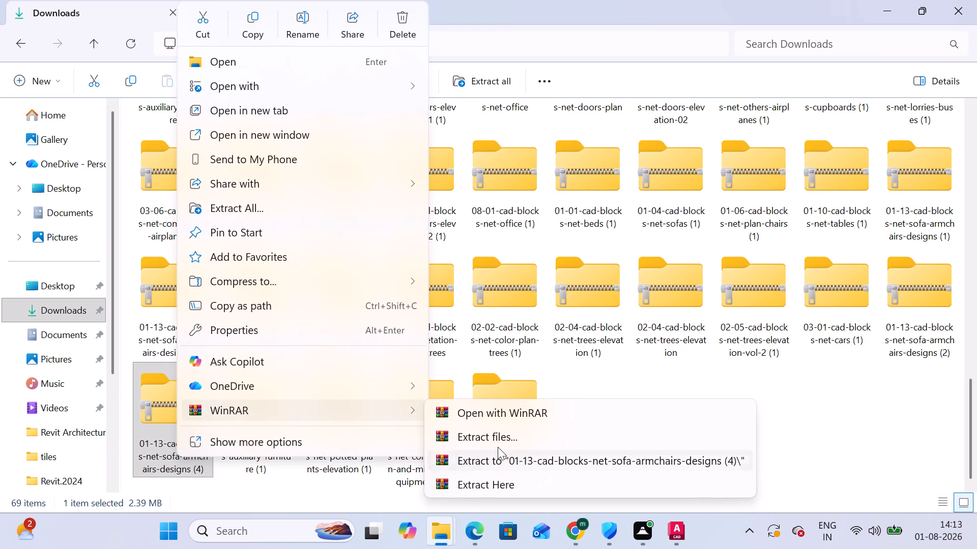
pyautogui.click(498, 442)
pyautogui.click(524, 433)
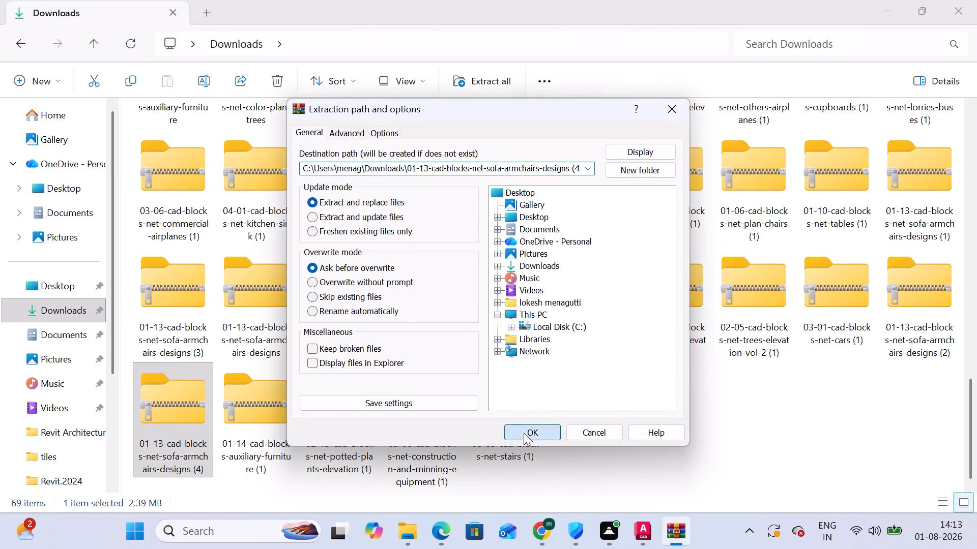
# Open the 01-13-cad-blocks-net-sofa-armchairs-designs drawing from the extracted (4) folder in AutoCAD.
pyautogui.scroll(4, 269, 395)
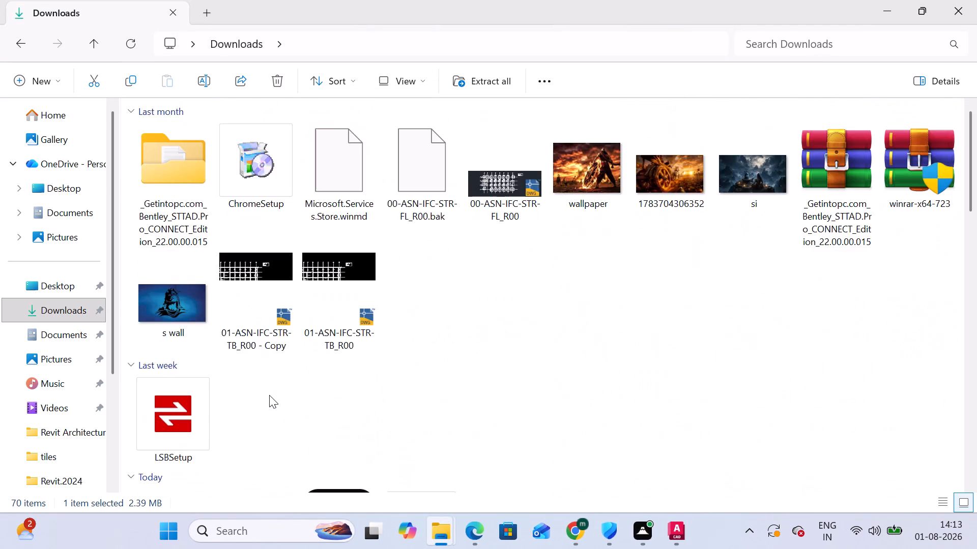
pyautogui.scroll(-3, 269, 395)
pyautogui.doubleClick(581, 410)
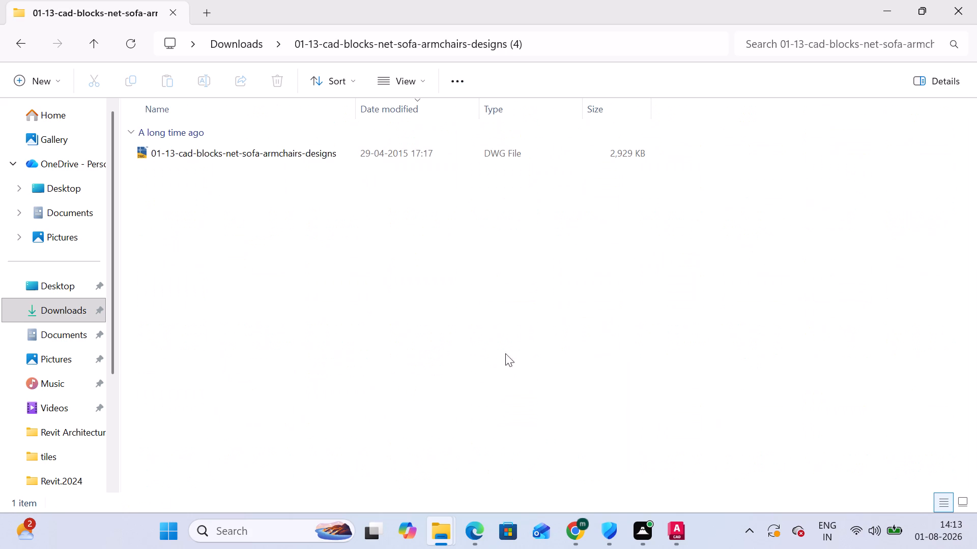
pyautogui.doubleClick(185, 158)
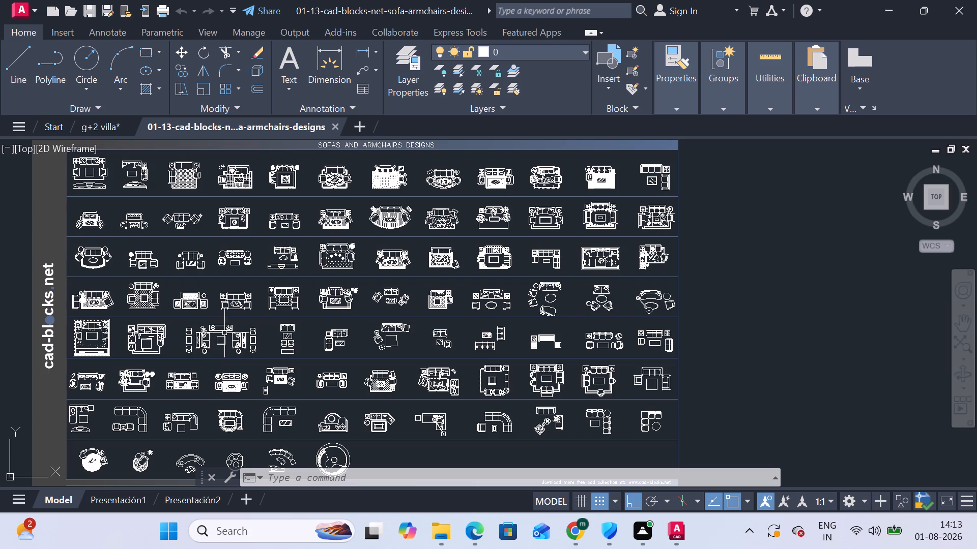
# Examine the rows of sofa and armchair layouts in the block drawing for a set suitable for the villa plan.
pyautogui.scroll(-1, 251, 326)
pyautogui.scroll(2, 251, 326)
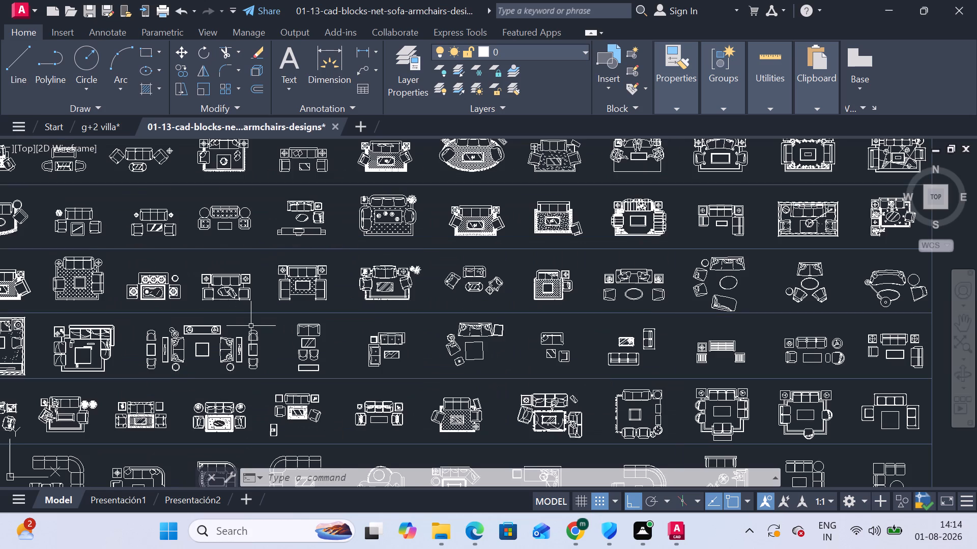
pyautogui.scroll(-2, 221, 309)
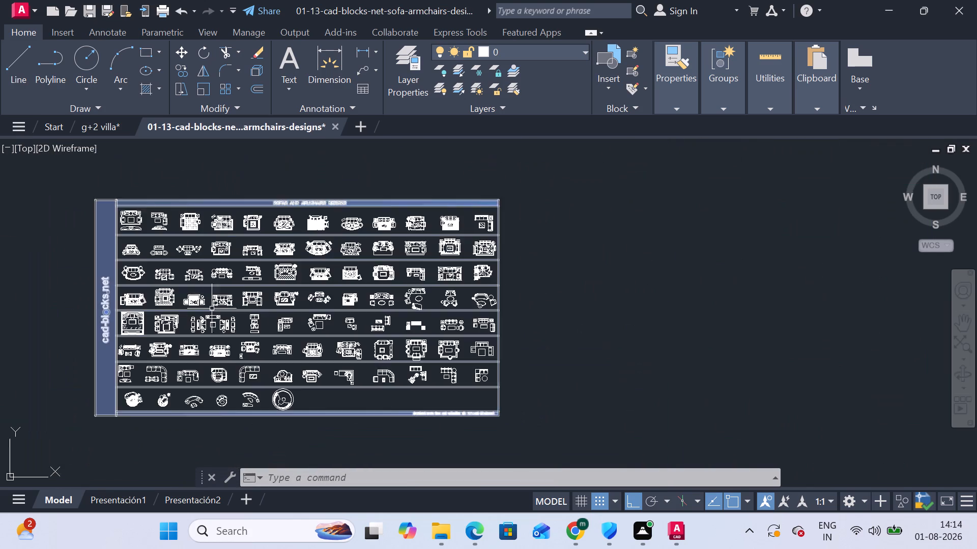
pyautogui.scroll(2, 171, 343)
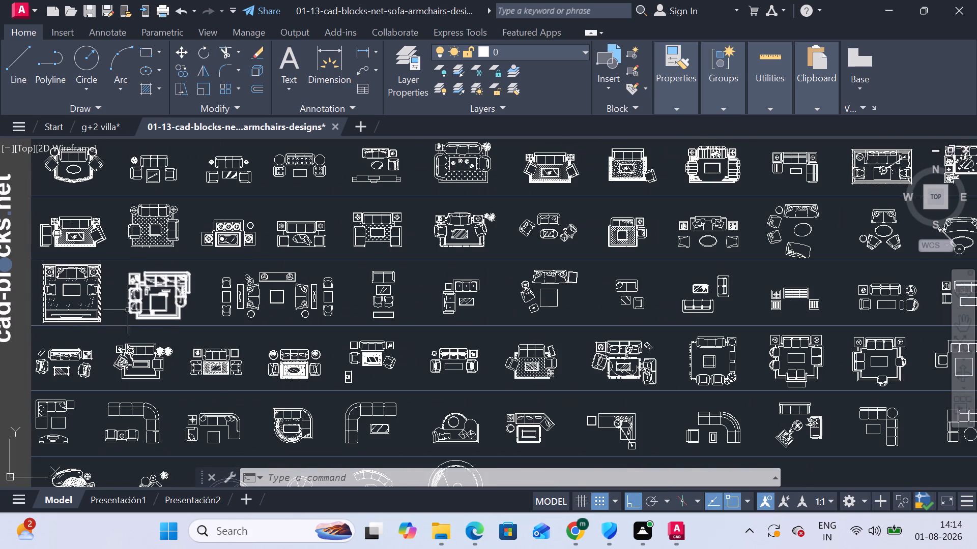
pyautogui.scroll(3, 62, 286)
pyautogui.moveTo(81, 309); pyautogui.dragTo(224, 297, button='middle')
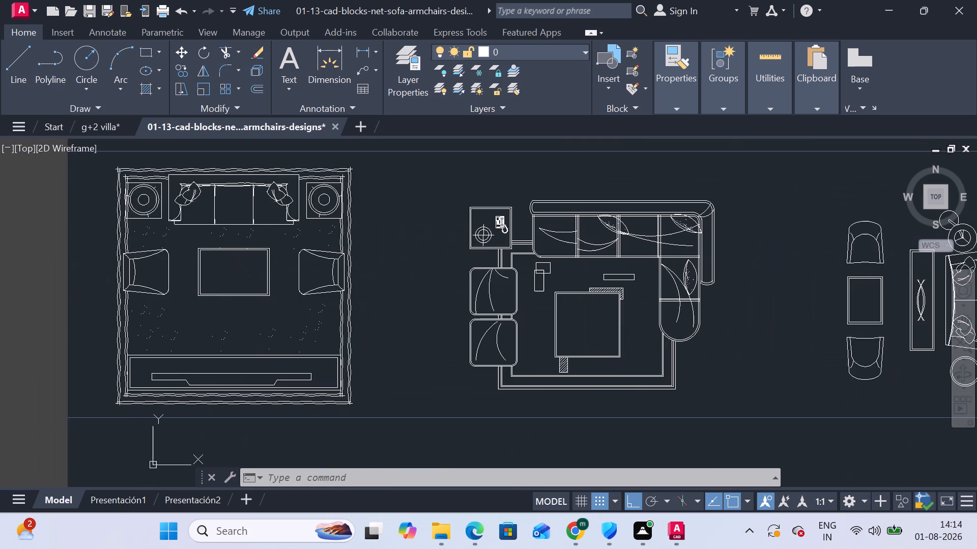
pyautogui.scroll(-2, 242, 302)
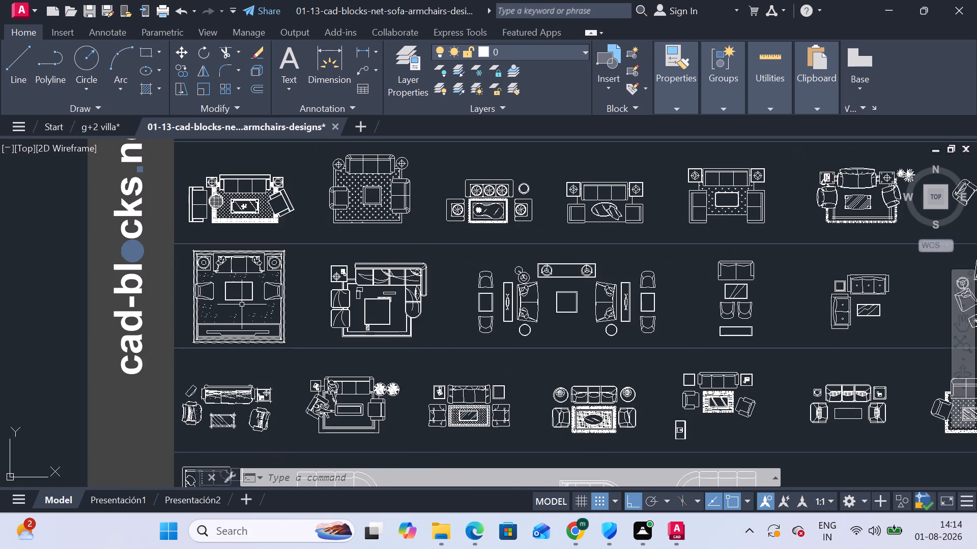
pyautogui.scroll(-2, 224, 308)
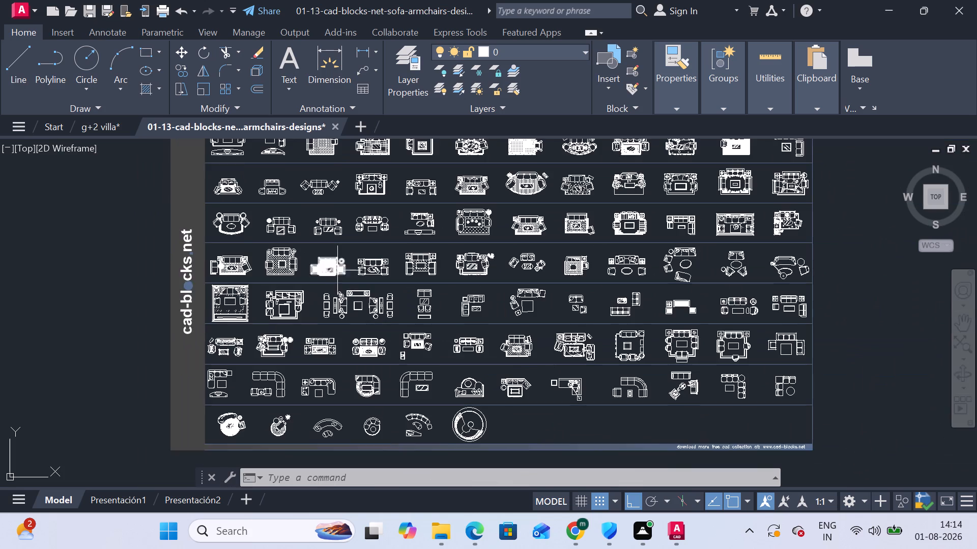
pyautogui.scroll(1, 423, 385)
pyautogui.moveTo(423, 384); pyautogui.dragTo(412, 307, button='middle')
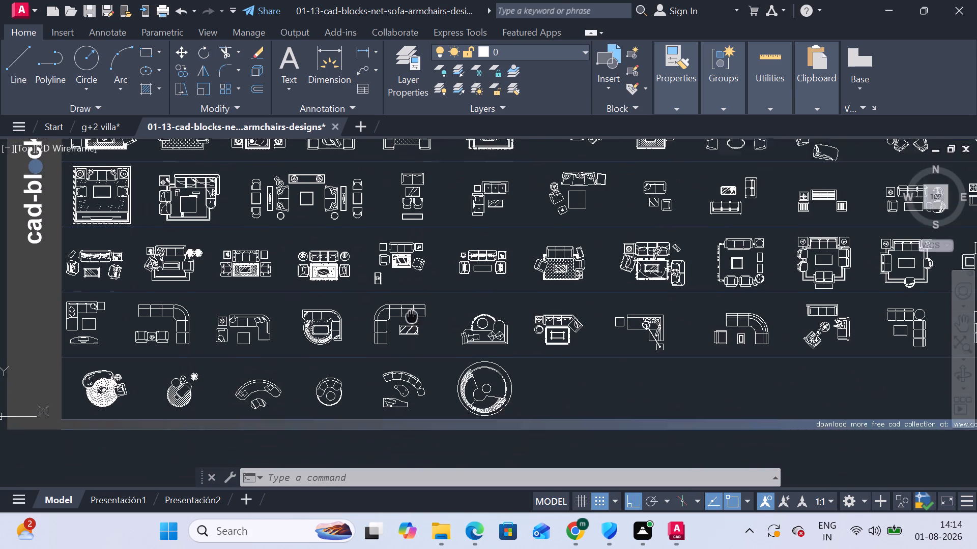
pyautogui.moveTo(412, 307); pyautogui.dragTo(411, 296, button='middle')
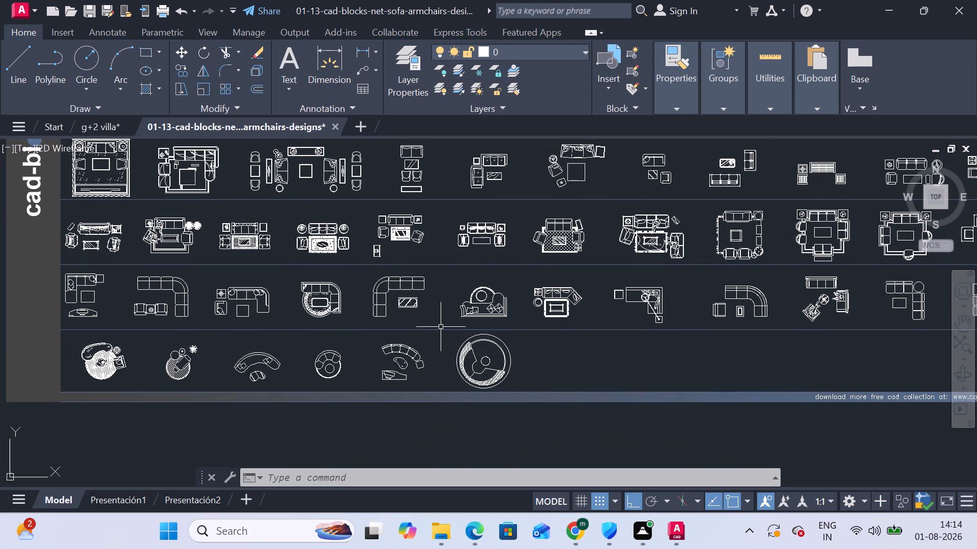
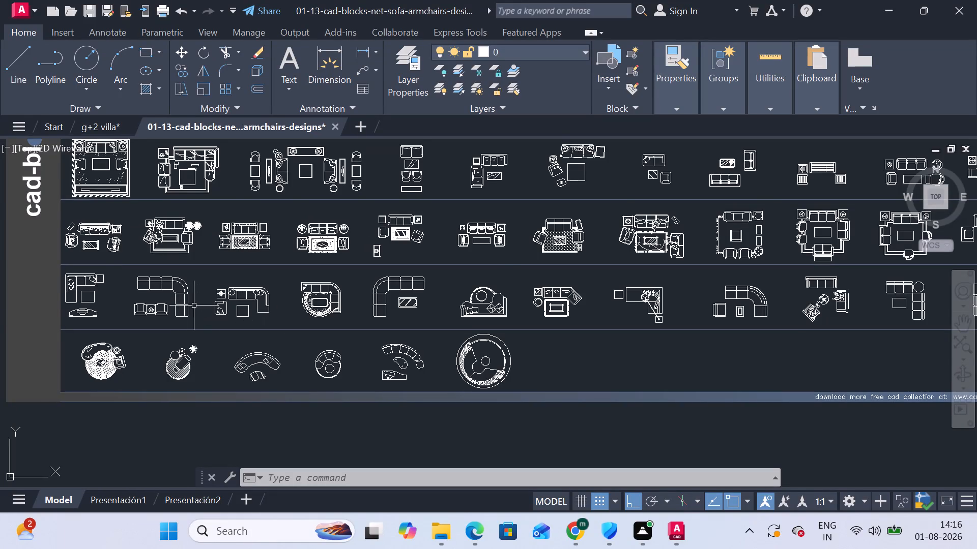
# Select the curved-corner L-shaped sofa set with two armchairs in the second-to-last row of the block drawing.
pyautogui.scroll(1, 194, 306)
pyautogui.click(149, 273)
pyautogui.doubleClick(163, 289)
pyautogui.click(154, 277)
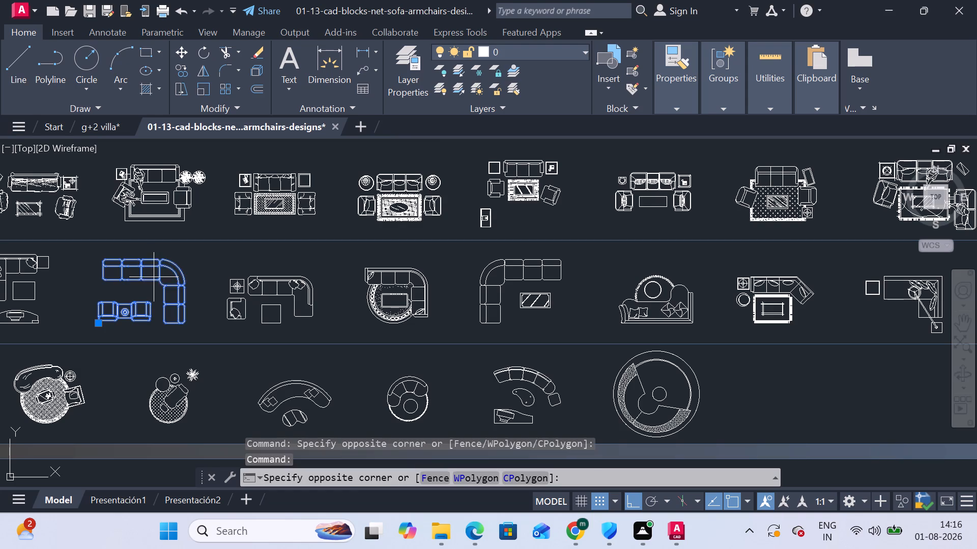
pyautogui.scroll(-1, 159, 297)
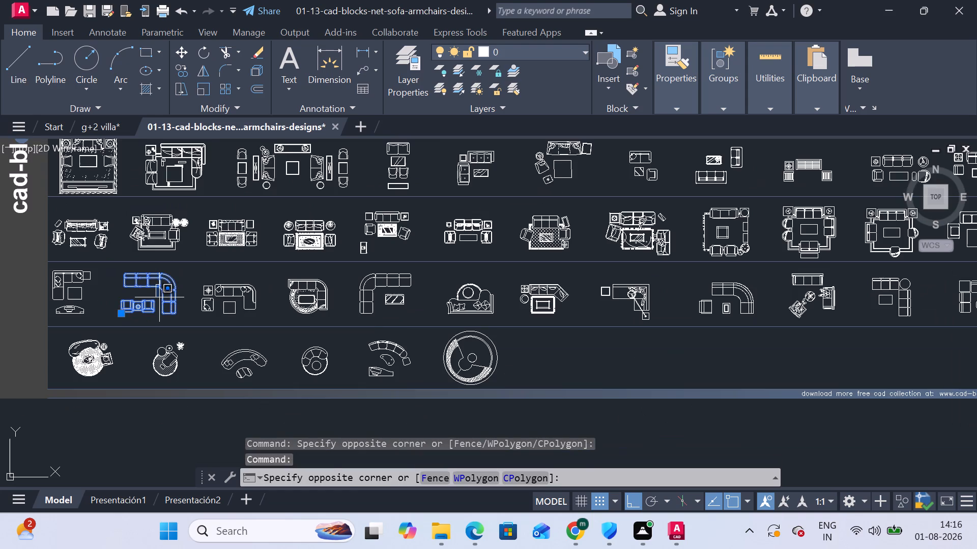
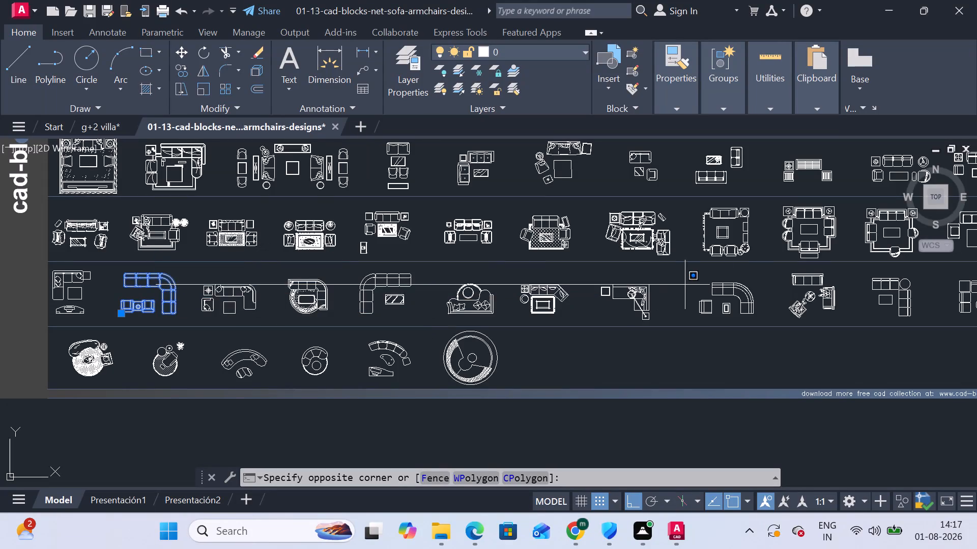
# Clear the selection of the curved-corner L-shaped sofa set.
pyautogui.click(174, 276)
pyautogui.press('Escape')
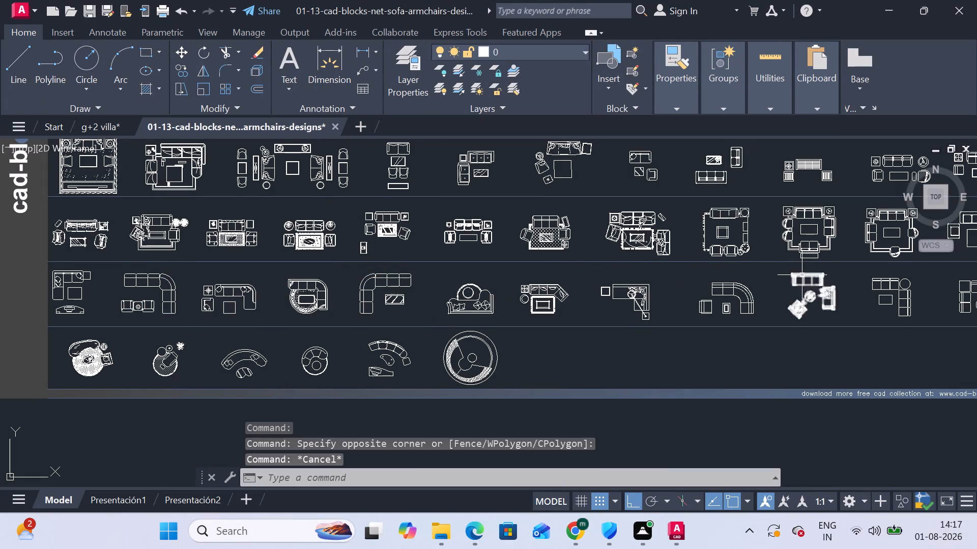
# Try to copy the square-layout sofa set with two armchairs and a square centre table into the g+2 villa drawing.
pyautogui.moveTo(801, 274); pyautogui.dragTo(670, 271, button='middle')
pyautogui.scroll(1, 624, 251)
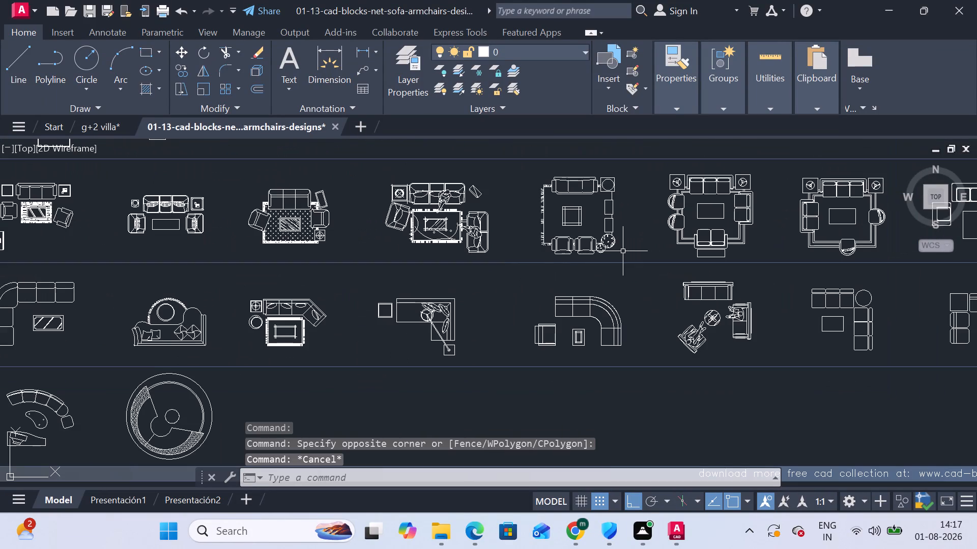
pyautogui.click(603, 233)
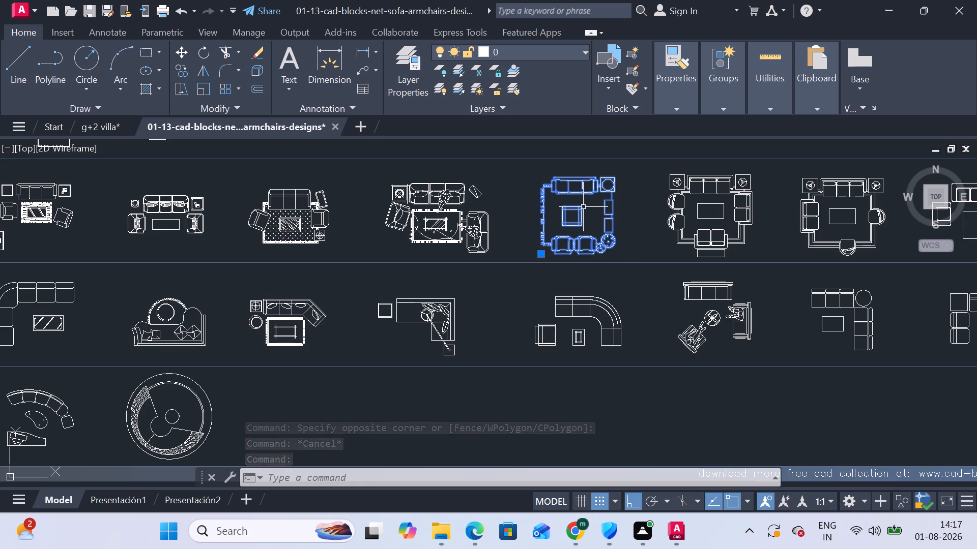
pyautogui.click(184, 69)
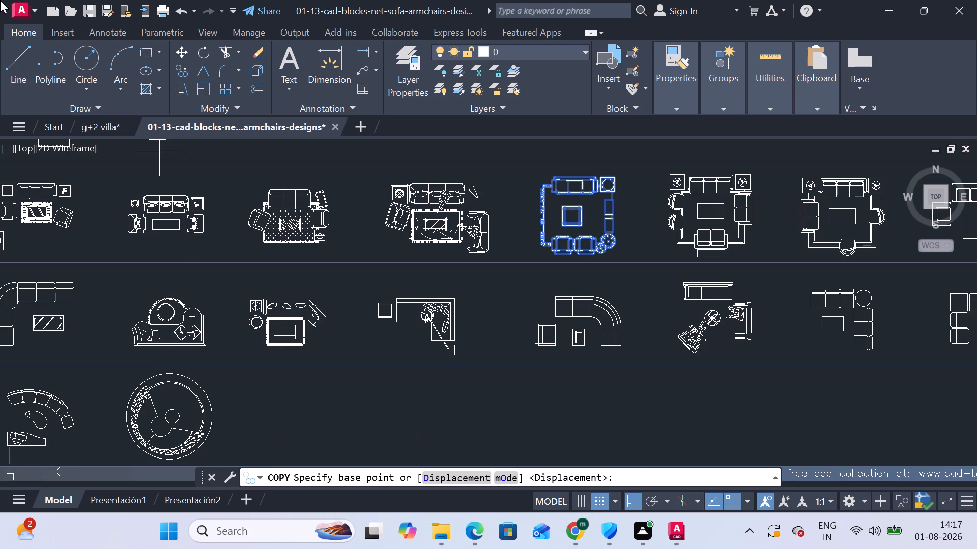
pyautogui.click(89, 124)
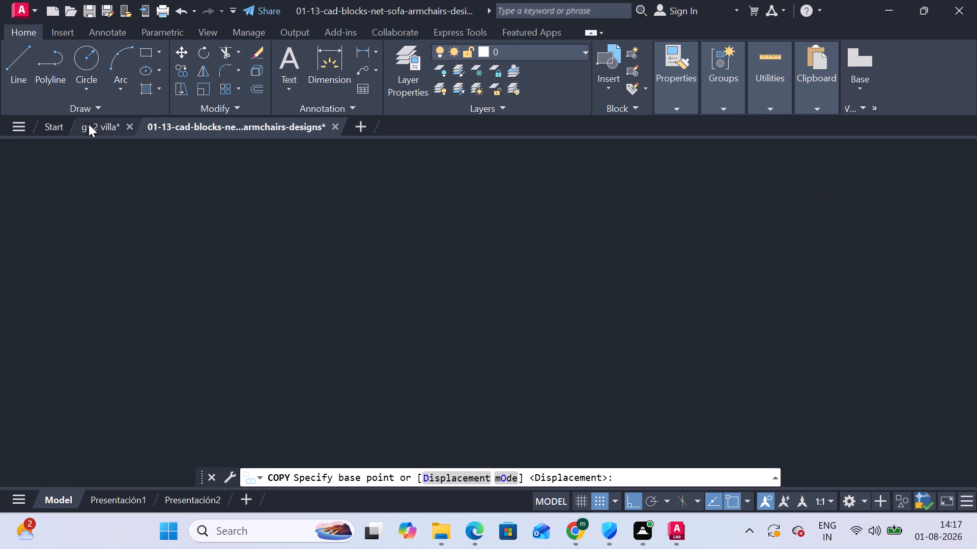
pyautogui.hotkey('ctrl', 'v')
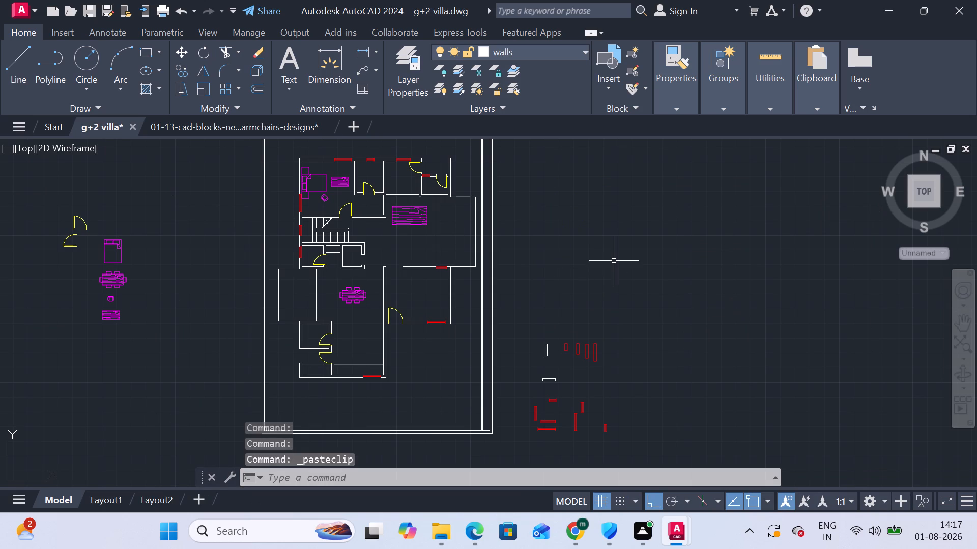
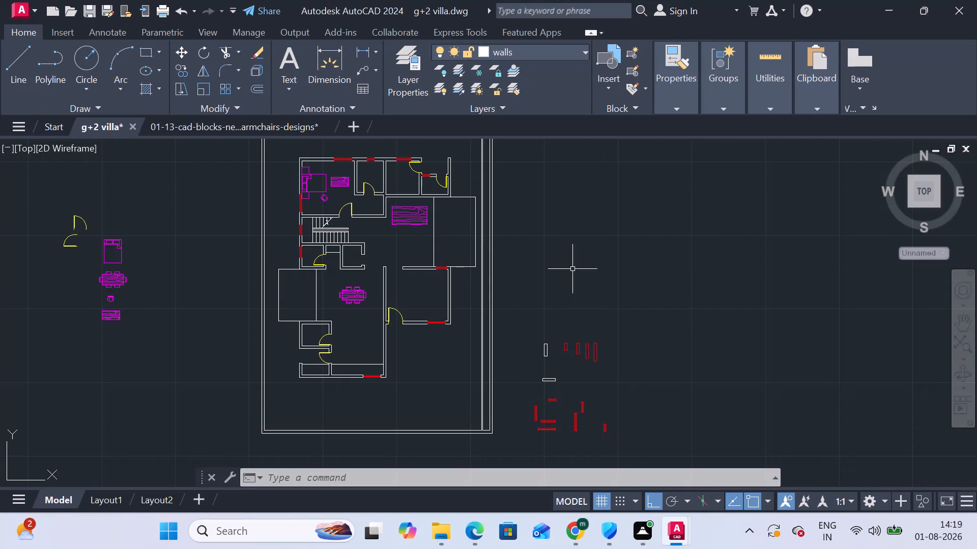
# Copy the square-layout sofa set with two armchairs from the sofa blocks drawing and paste it east of the plan in g+2 villa.
pyautogui.click(226, 125)
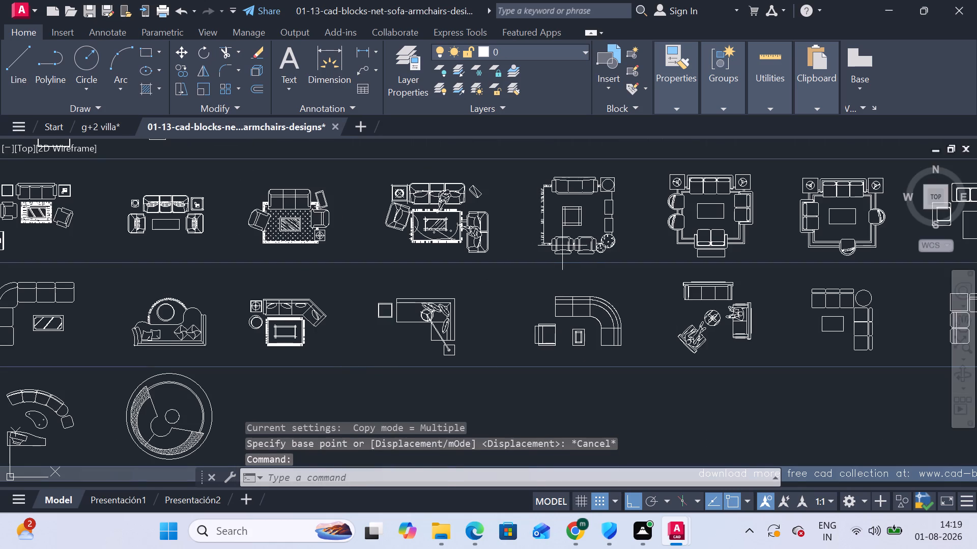
pyautogui.click(562, 246)
pyautogui.click(532, 192)
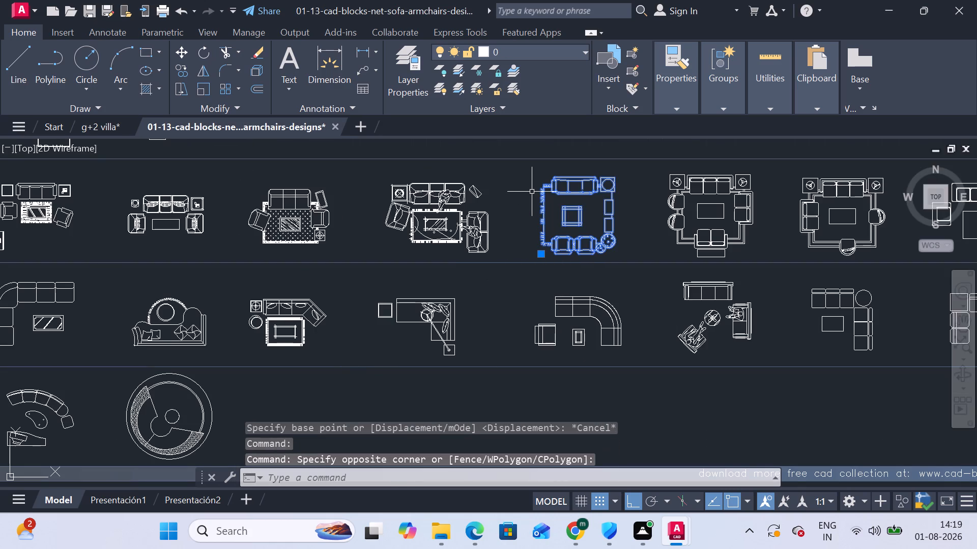
pyautogui.hotkey('ctrl', 'c')
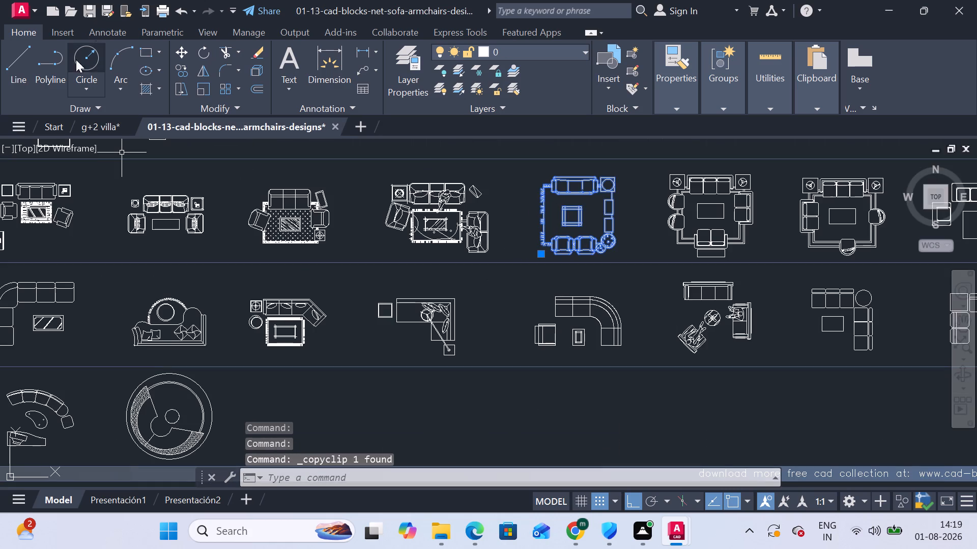
pyautogui.click(98, 128)
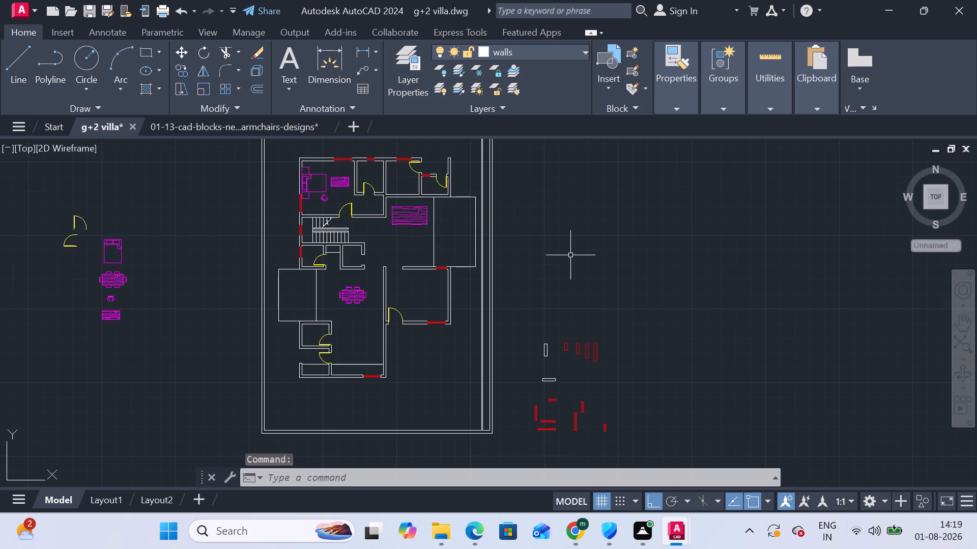
pyautogui.hotkey('ctrl', 'v')
pyautogui.scroll(-2, 558, 291)
pyautogui.scroll(-2, 624, 278)
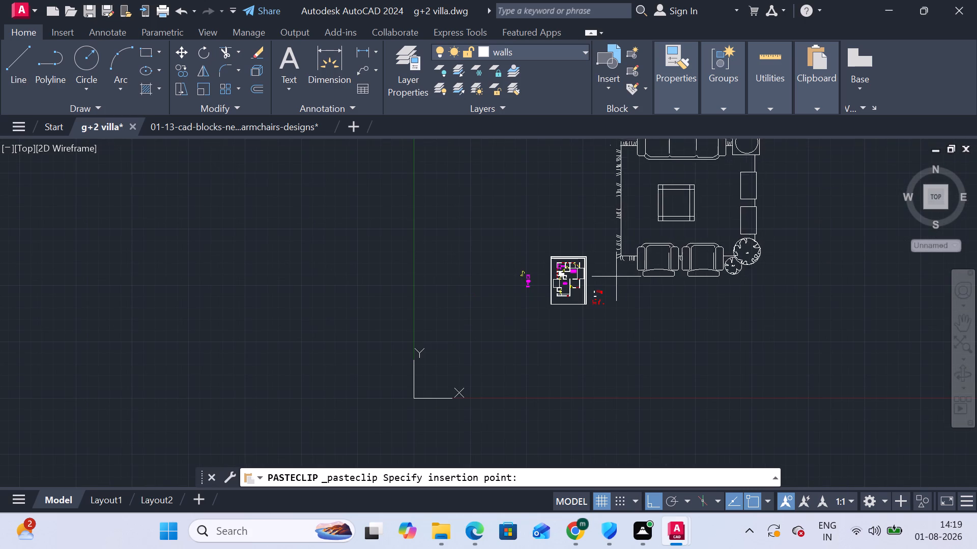
pyautogui.click(678, 337)
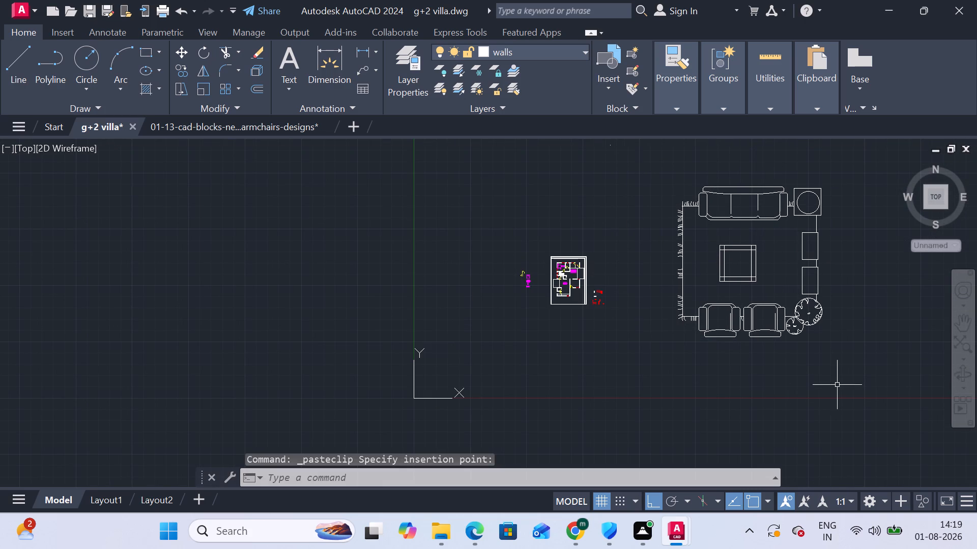
pyautogui.press('Escape')
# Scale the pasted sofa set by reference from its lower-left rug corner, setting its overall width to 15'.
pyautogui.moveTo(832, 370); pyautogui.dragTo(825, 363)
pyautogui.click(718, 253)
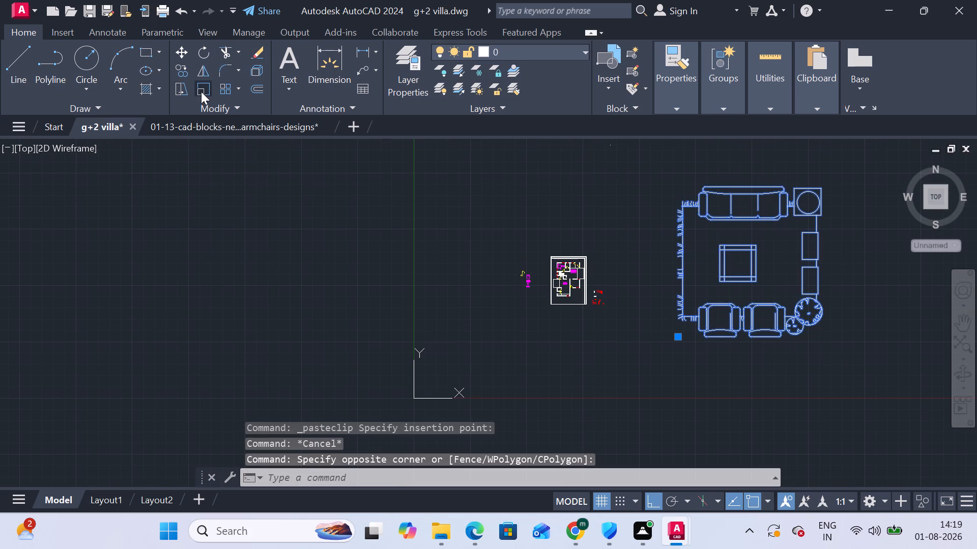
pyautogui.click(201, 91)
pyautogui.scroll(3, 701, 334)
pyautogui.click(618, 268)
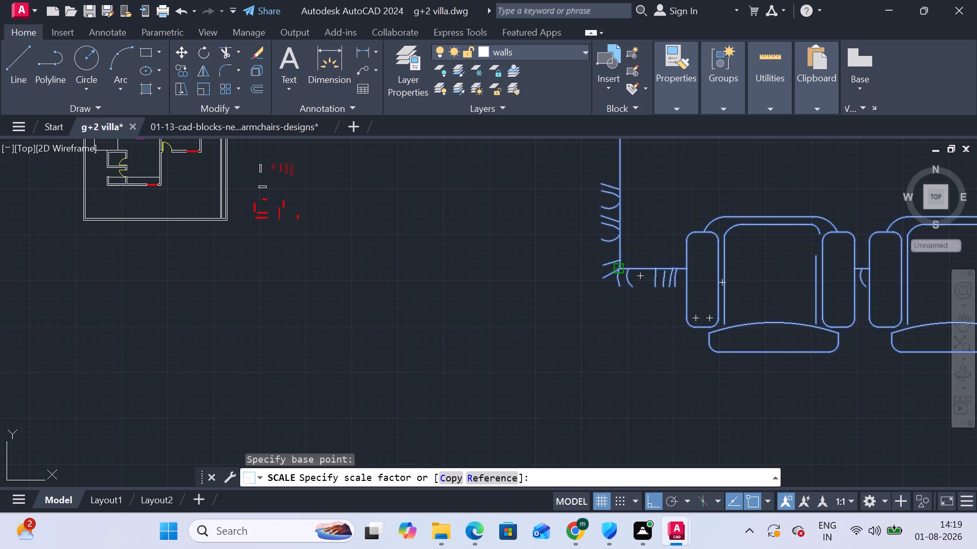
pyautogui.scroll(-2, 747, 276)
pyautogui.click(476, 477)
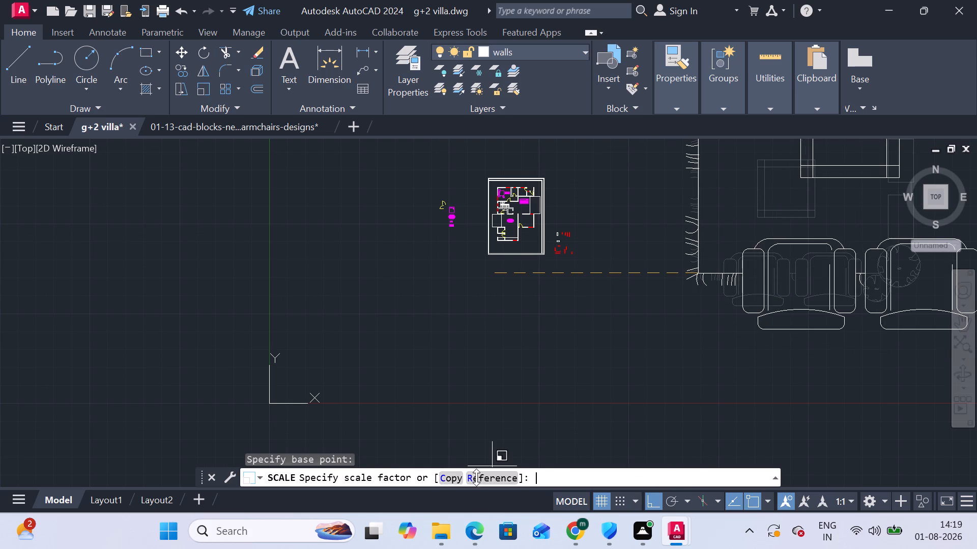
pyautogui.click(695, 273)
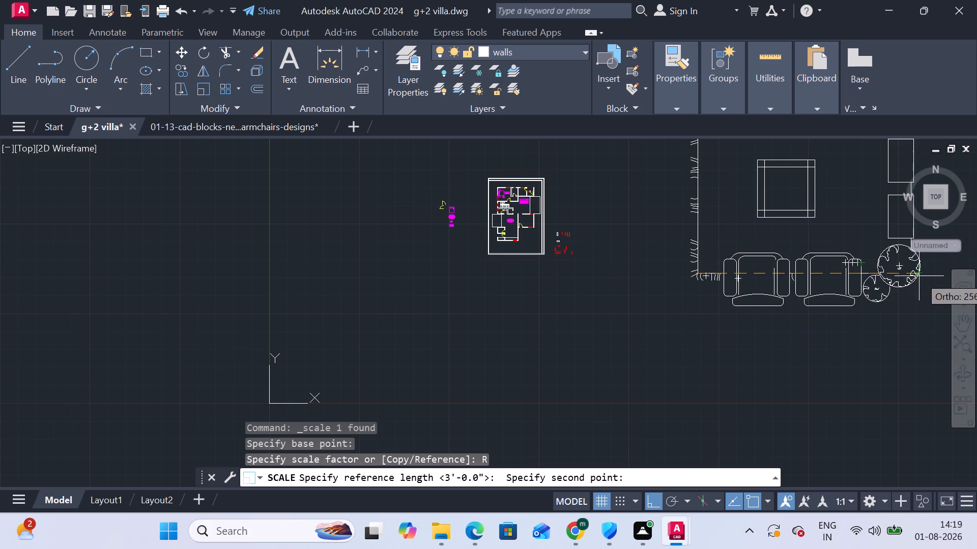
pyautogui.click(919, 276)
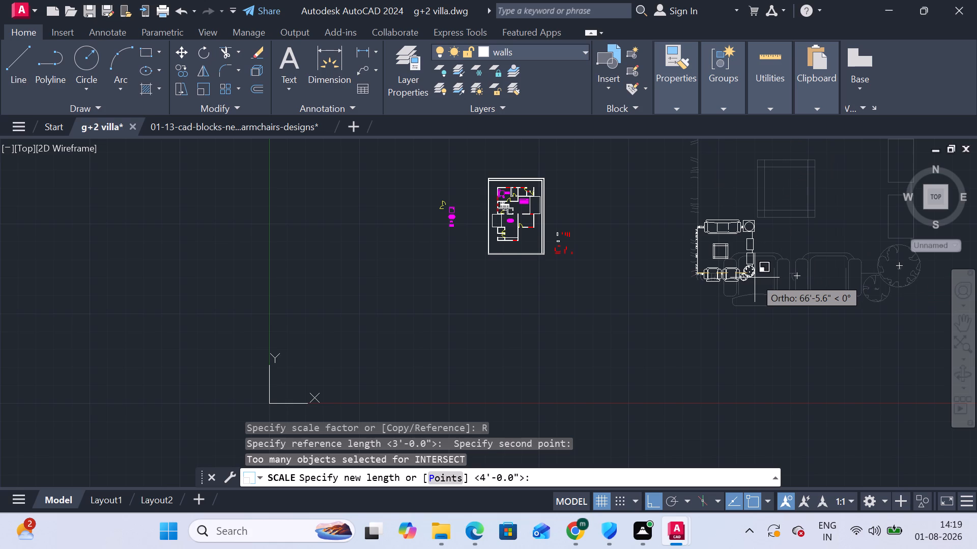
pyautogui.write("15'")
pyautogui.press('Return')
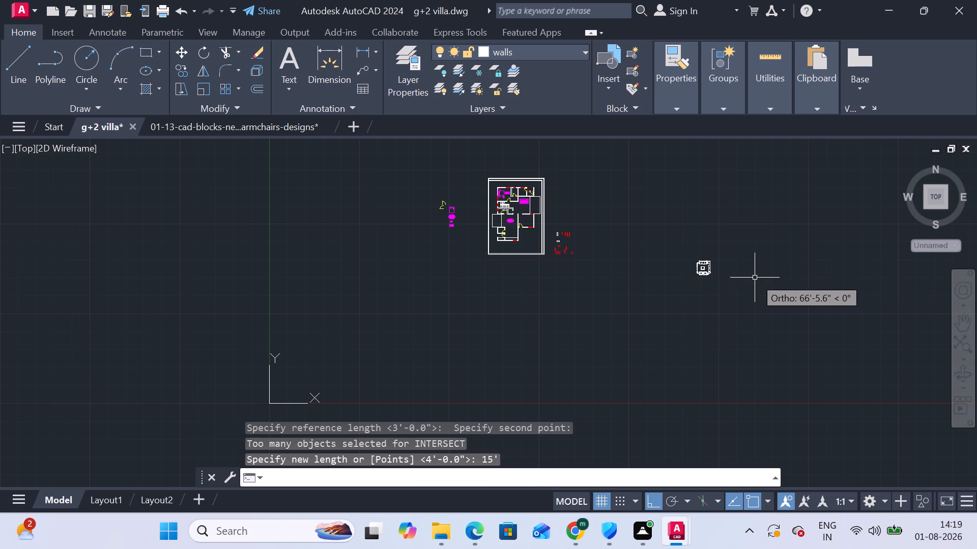
# Copy the scaled sofa set to the empty area just east of the villa's boundary wall, above the spare window blocks, with ortho off.
pyautogui.scroll(4, 697, 273)
pyautogui.moveTo(729, 282); pyautogui.dragTo(728, 280)
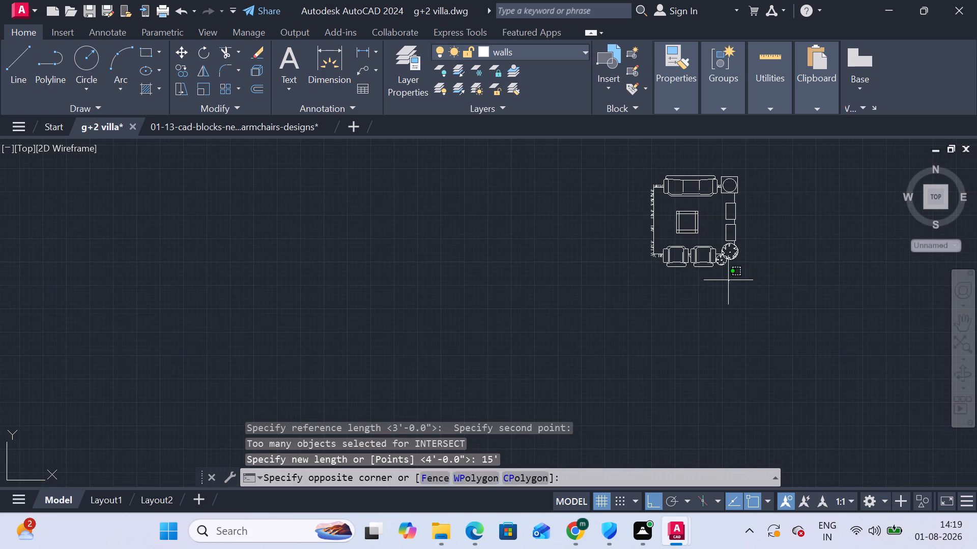
pyautogui.moveTo(728, 280); pyautogui.dragTo(724, 276)
pyautogui.click(633, 197)
pyautogui.click(183, 69)
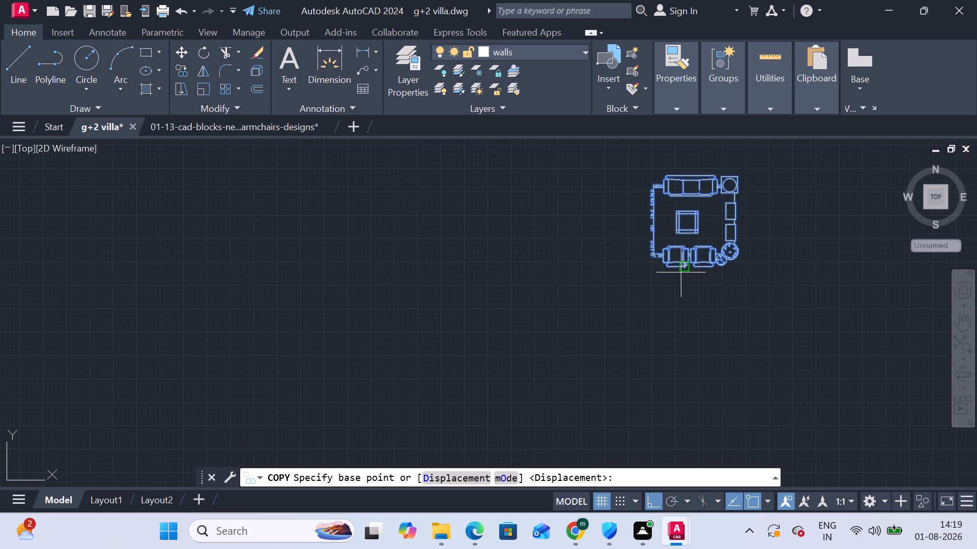
pyautogui.click(671, 254)
pyautogui.scroll(-3, 406, 187)
pyautogui.moveTo(415, 197); pyautogui.dragTo(590, 389, button='middle')
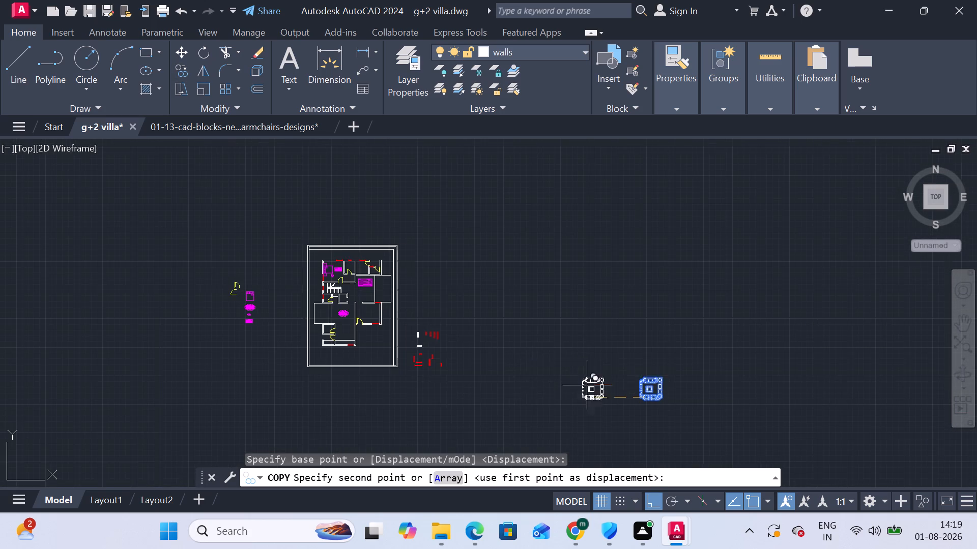
pyautogui.scroll(3, 390, 330)
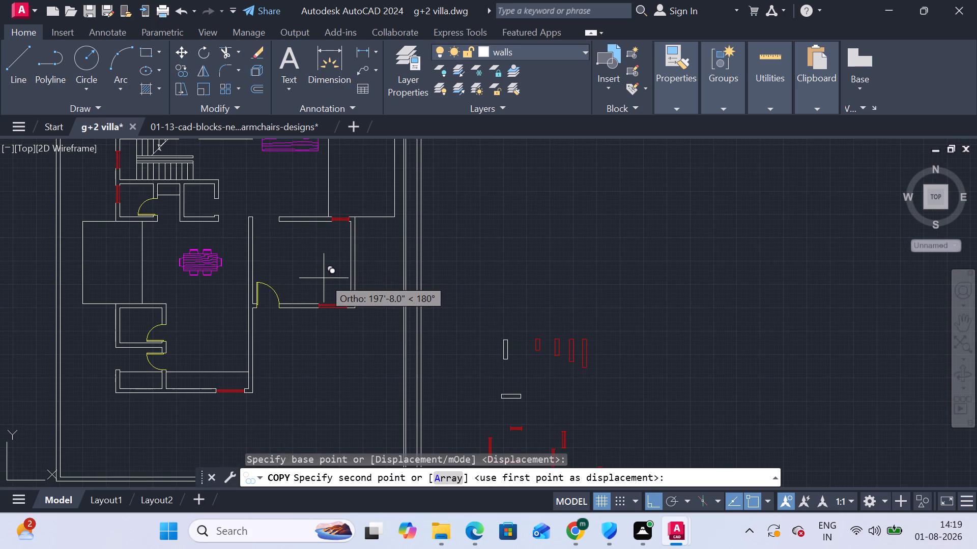
pyautogui.press('F8')
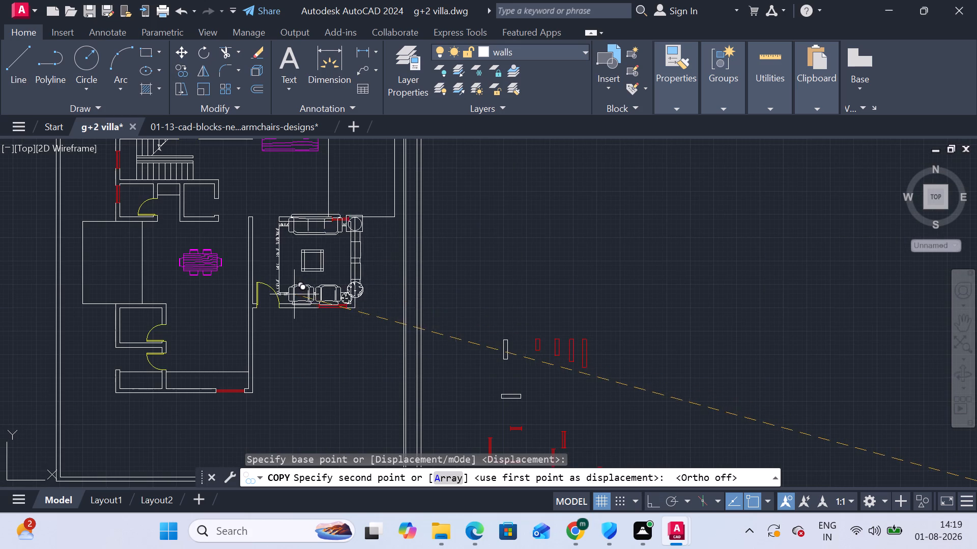
pyautogui.scroll(-1, 292, 294)
pyautogui.click(416, 290)
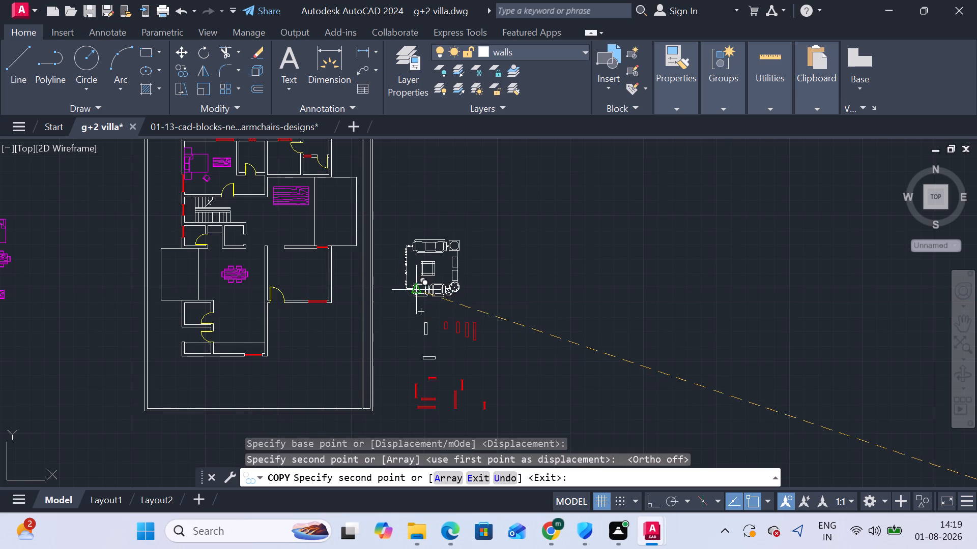
pyautogui.press('Escape')
# Delete the original sofa set left far east of the villa plan.
pyautogui.scroll(-3, 689, 338)
pyautogui.moveTo(765, 378); pyautogui.dragTo(766, 369)
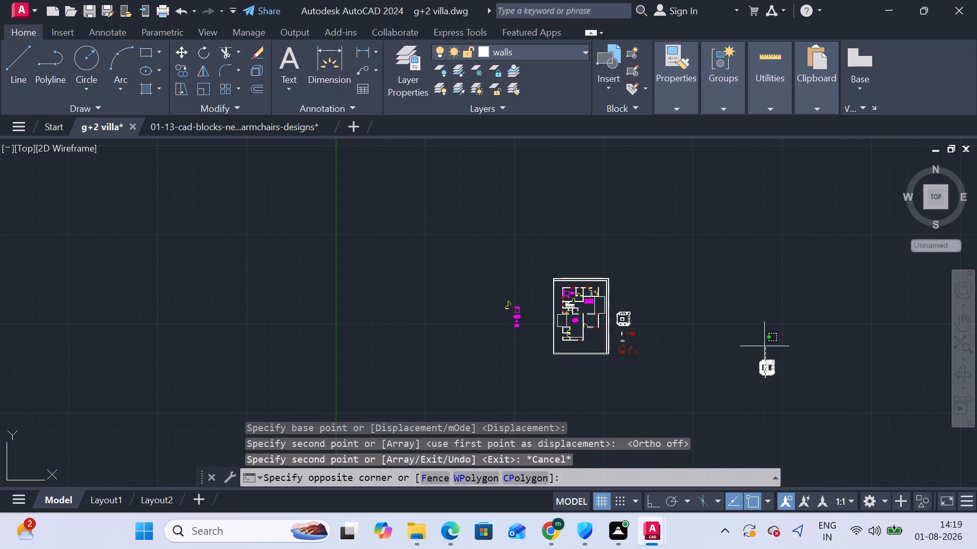
pyautogui.click(763, 345)
pyautogui.press('Delete')
# Scale the sofa set beside the plan by reference from its lower-left rug corner, setting its overall width to 10'.
pyautogui.scroll(4, 609, 307)
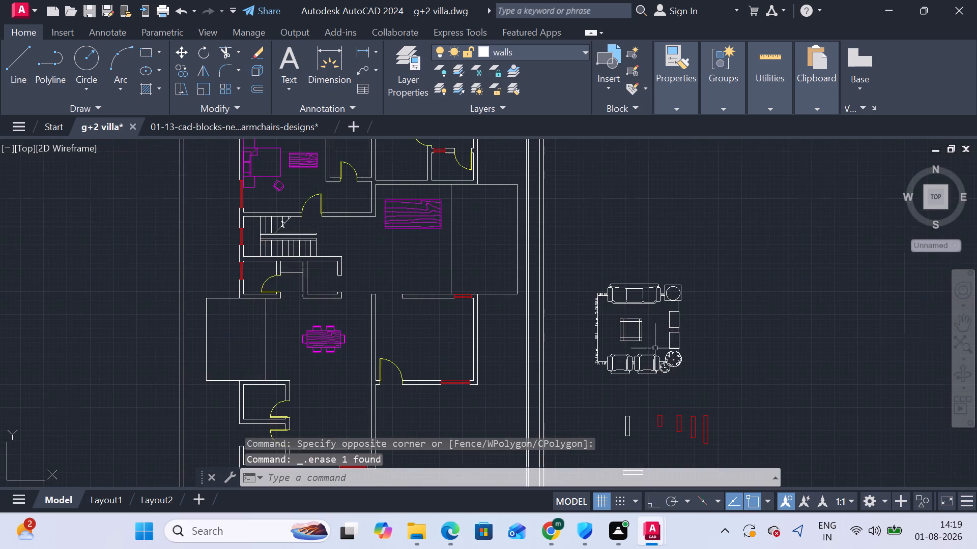
pyautogui.moveTo(645, 344); pyautogui.dragTo(640, 302, button='middle')
pyautogui.click(659, 326)
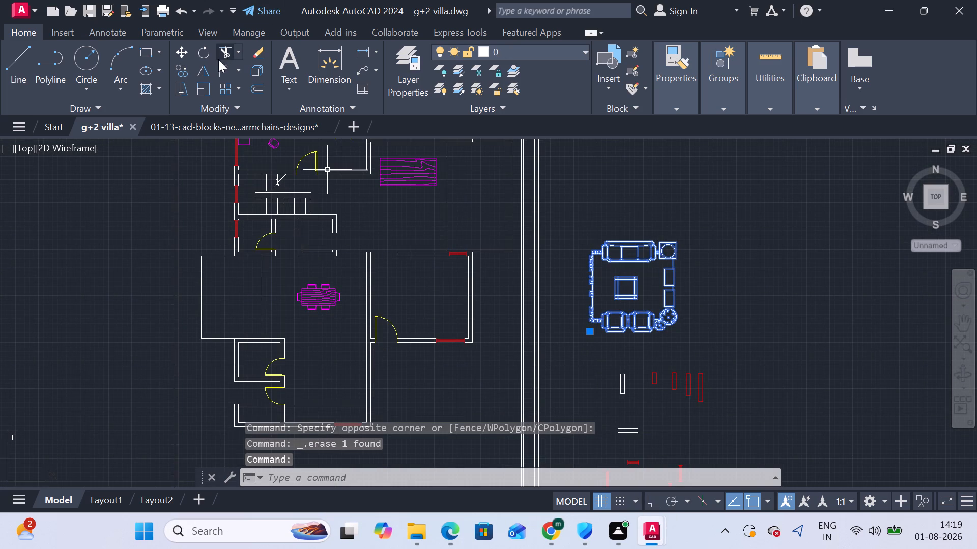
pyautogui.click(204, 84)
pyautogui.scroll(1, 610, 323)
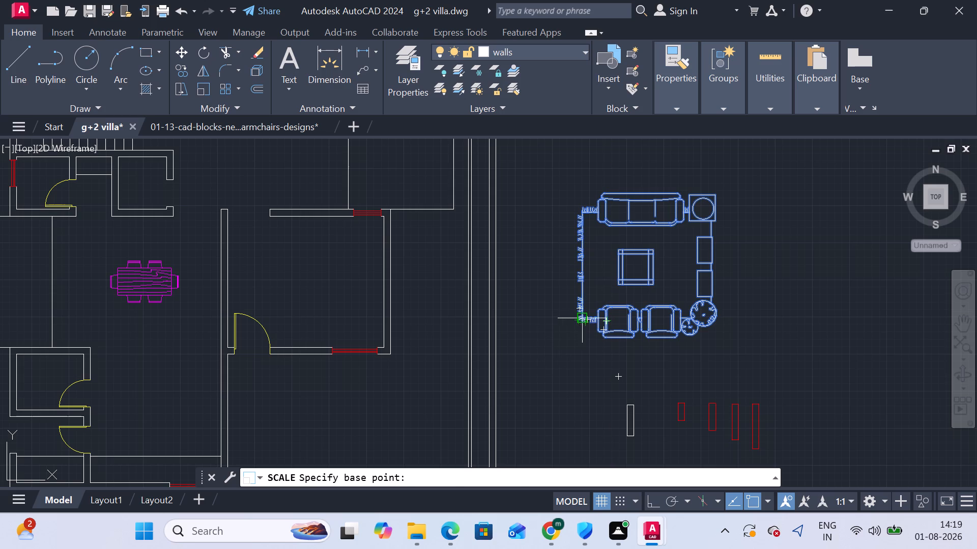
pyautogui.click(585, 317)
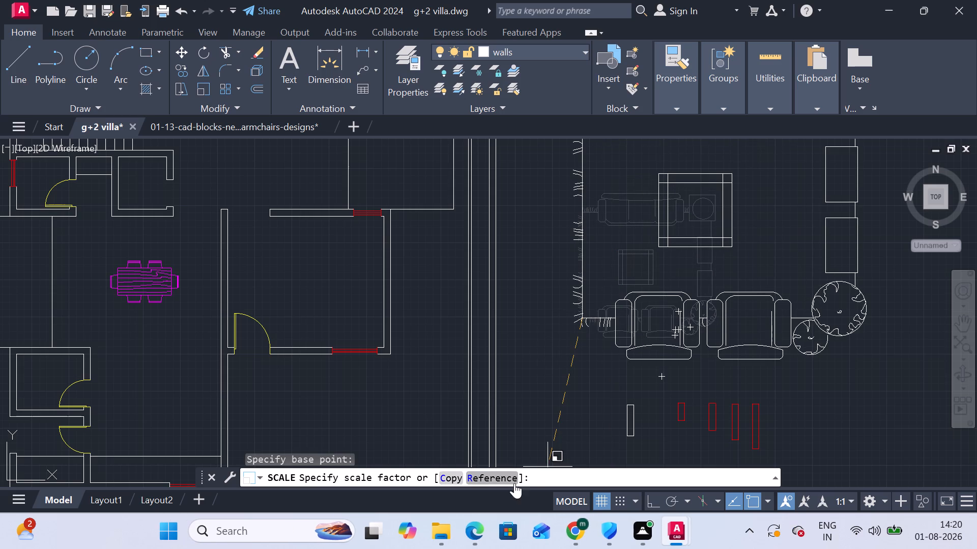
pyautogui.click(502, 481)
pyautogui.click(584, 321)
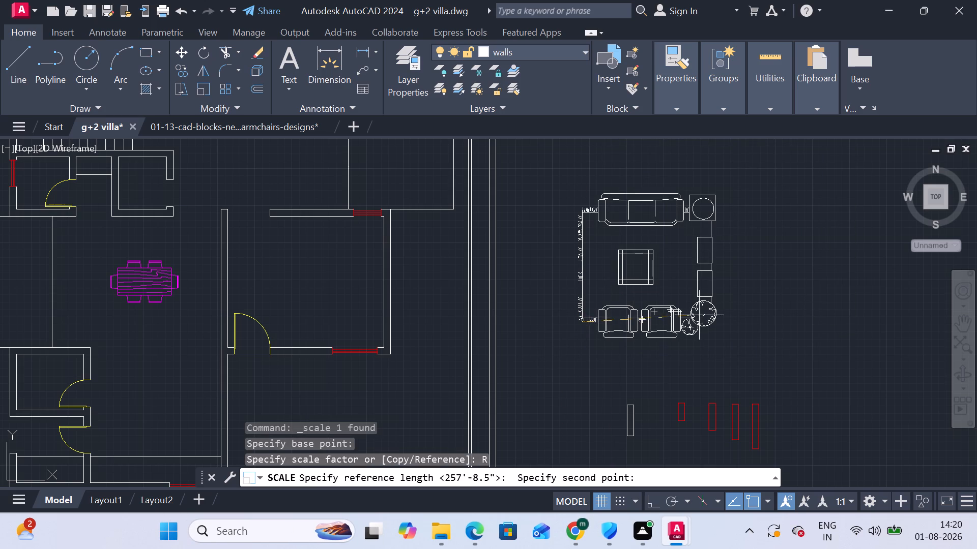
pyautogui.click(703, 320)
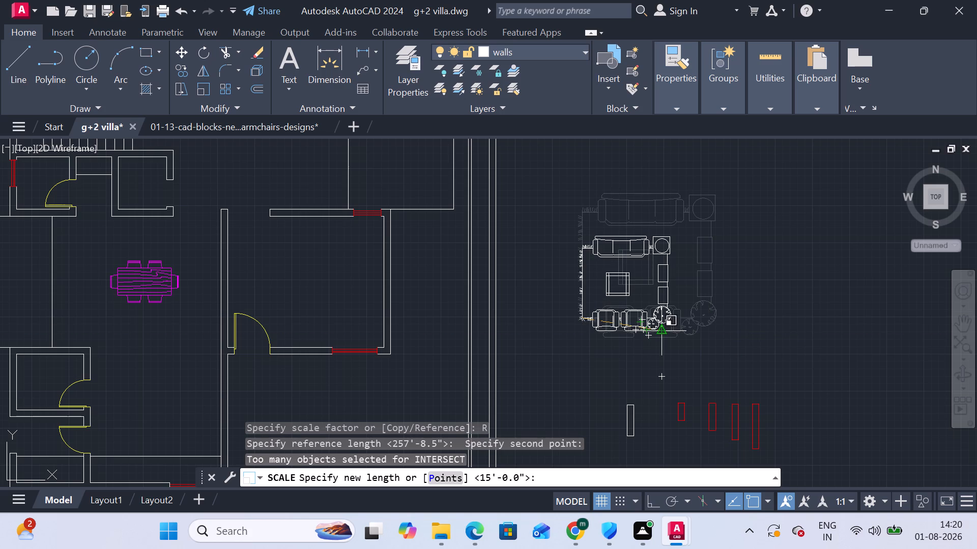
pyautogui.press('1')
pyautogui.write("0'")
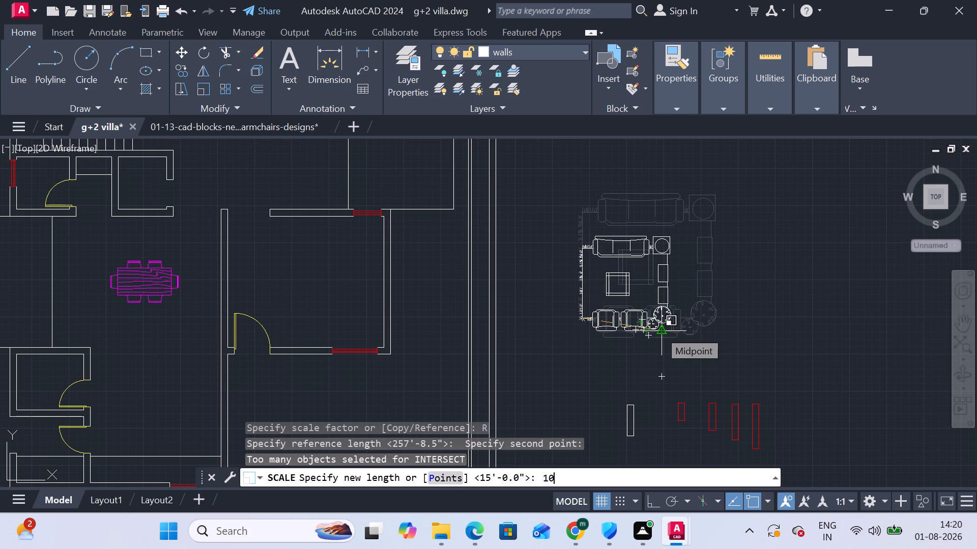
pyautogui.press('Return')
# Move the sofa set into the room east of the dining area, between its door and the east wall.
pyautogui.click(614, 319)
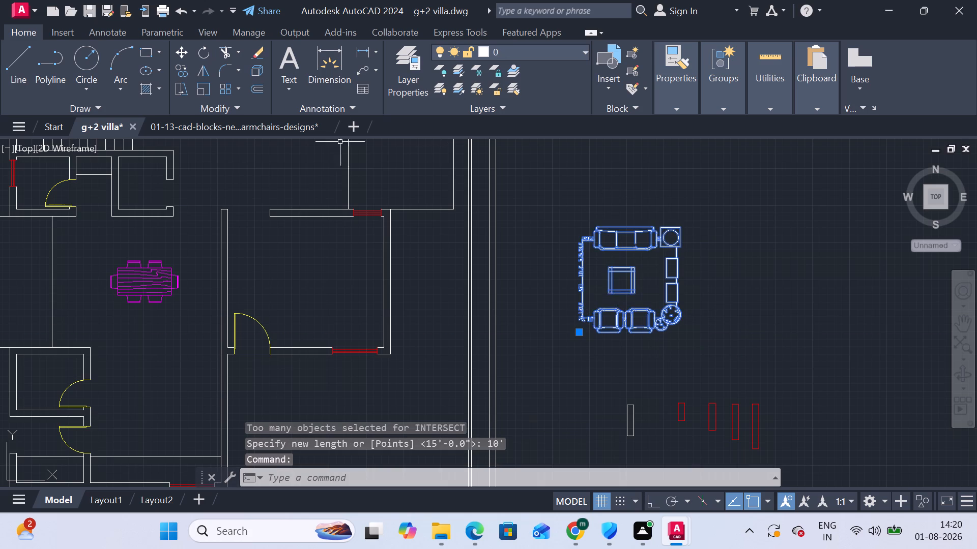
pyautogui.moveTo(580, 335); pyautogui.dragTo(299, 342)
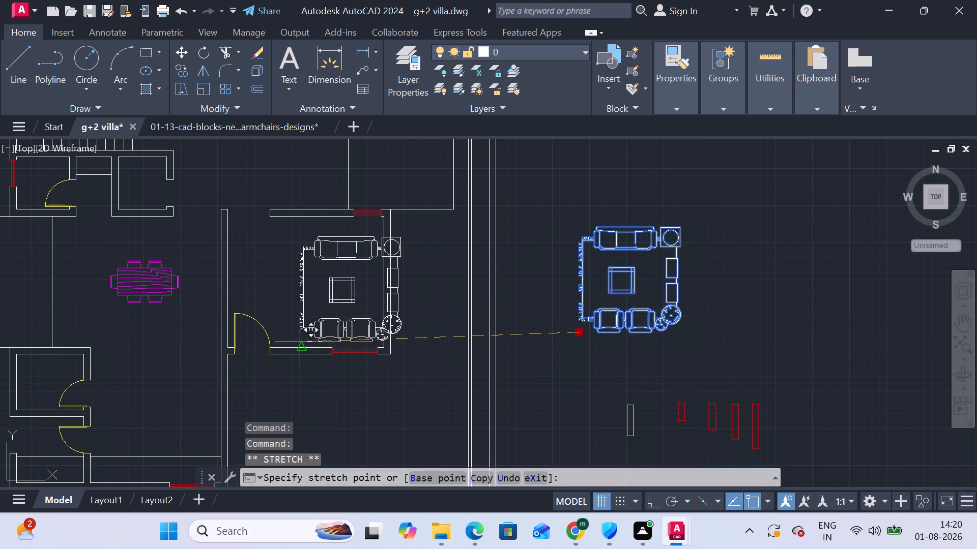
pyautogui.moveTo(299, 342); pyautogui.dragTo(274, 335)
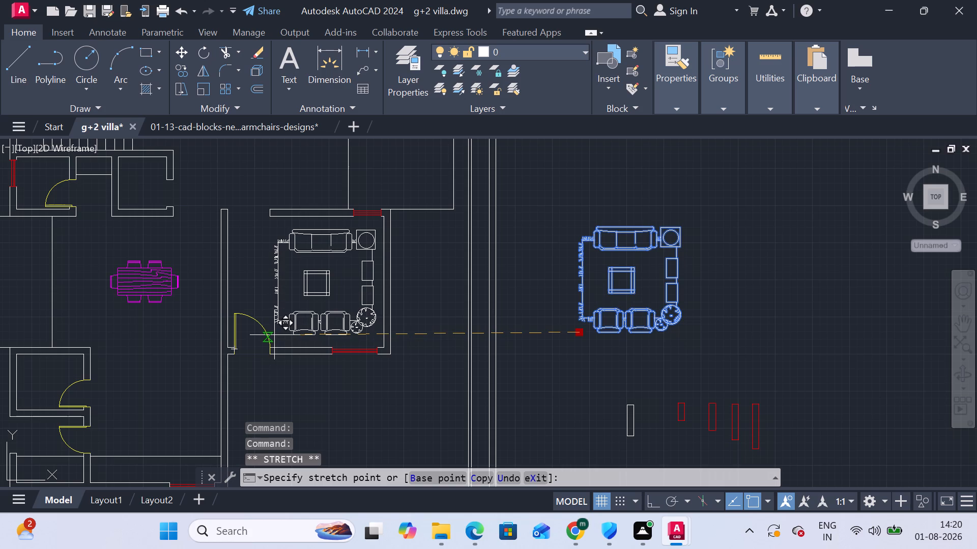
pyautogui.click(277, 334)
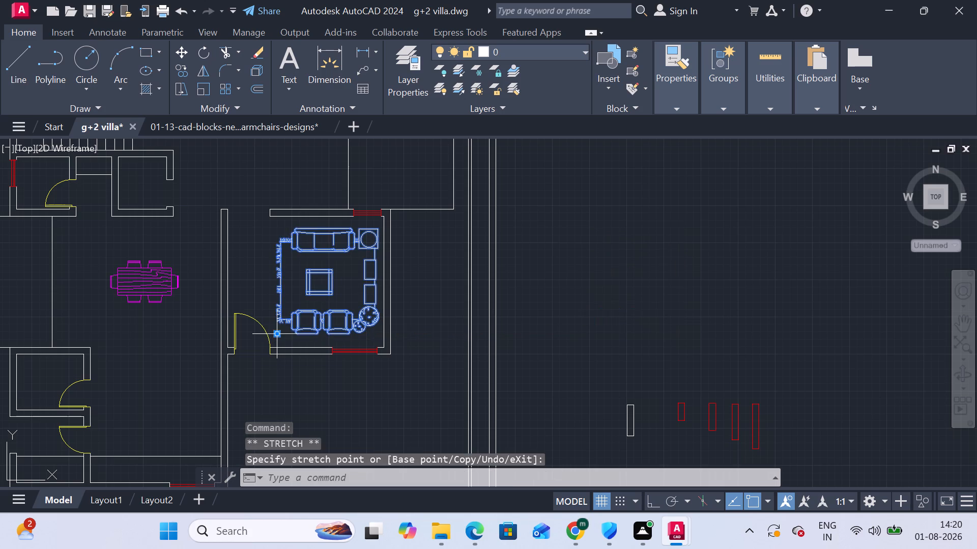
# Assign the sofa set to the furniture layer and clear the selection.
pyautogui.click(525, 53)
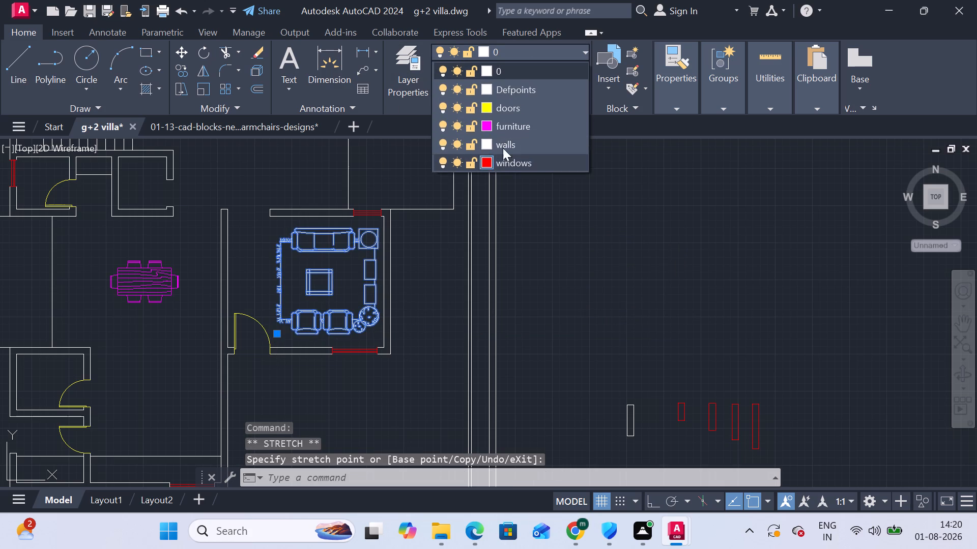
pyautogui.click(509, 128)
pyautogui.click(626, 310)
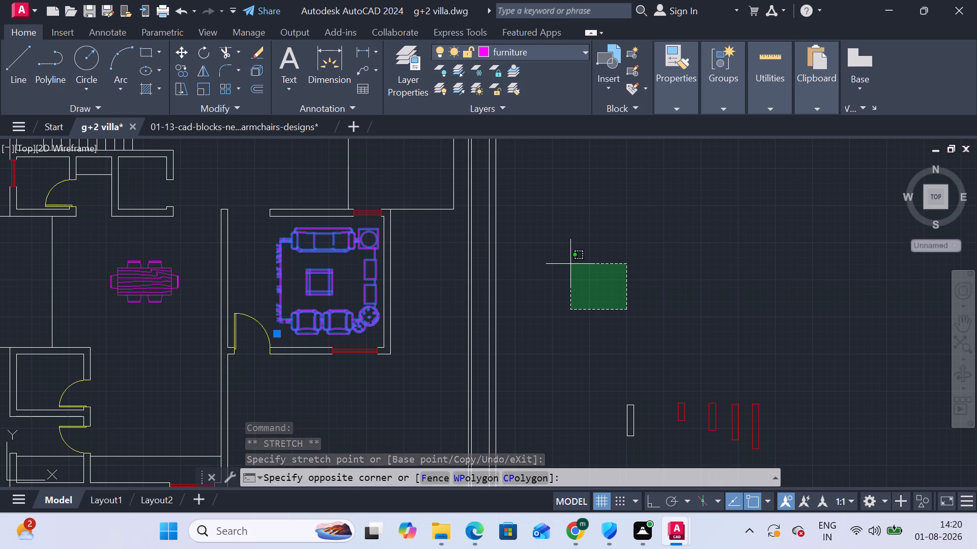
pyautogui.press('Escape')
pyautogui.press('Escape')
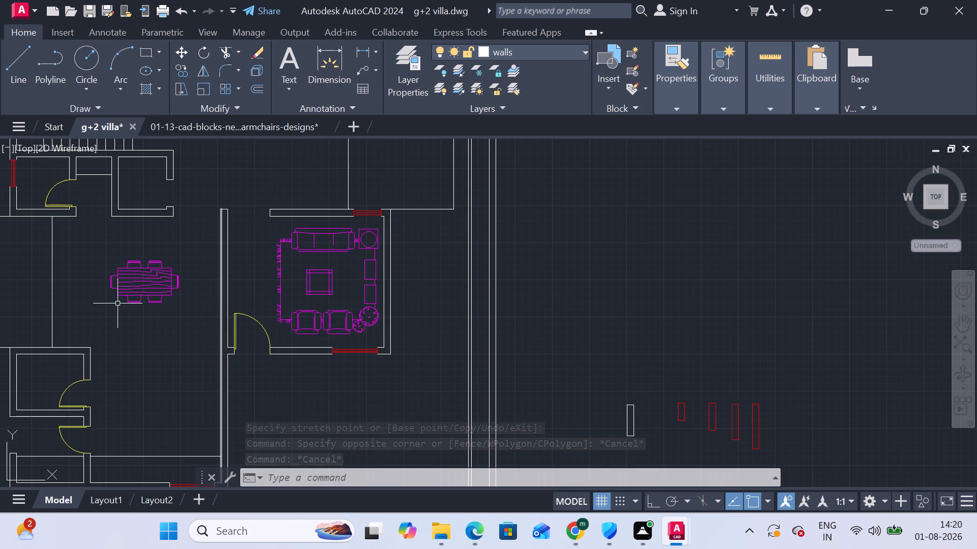
# Look through the sofas and armchairs drawing for another seating set to use in the villa plan.
pyautogui.click(233, 119)
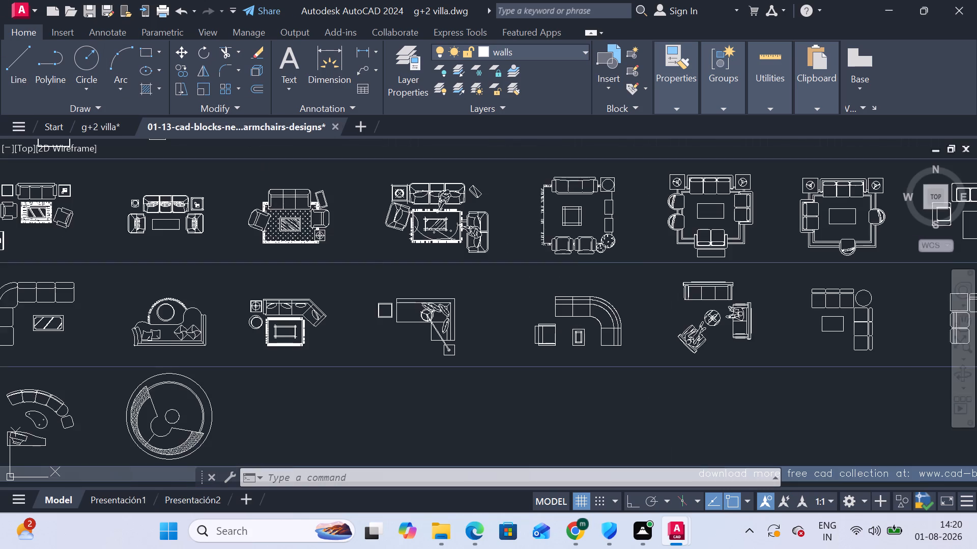
pyautogui.scroll(-2, 383, 310)
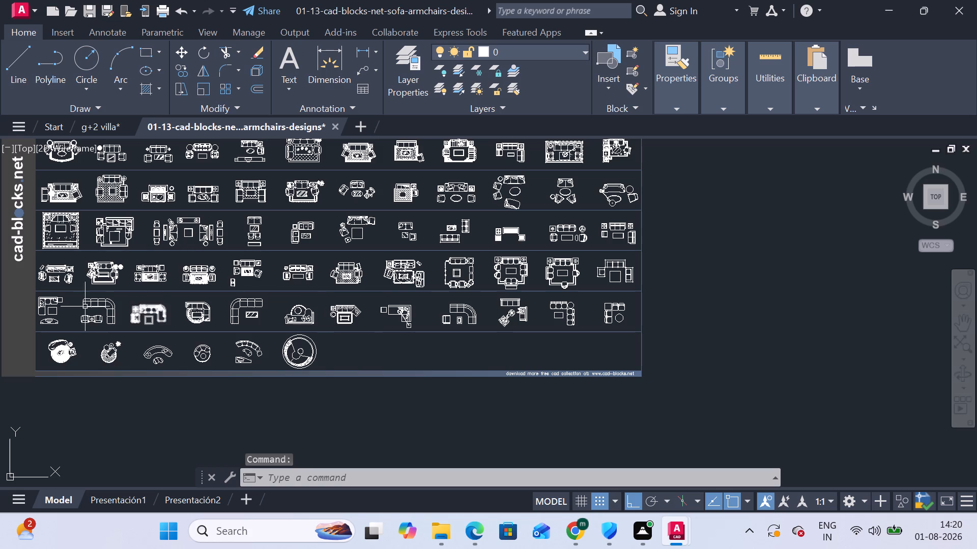
pyautogui.scroll(2, 65, 234)
pyautogui.scroll(-1, 241, 253)
pyautogui.scroll(1, 327, 253)
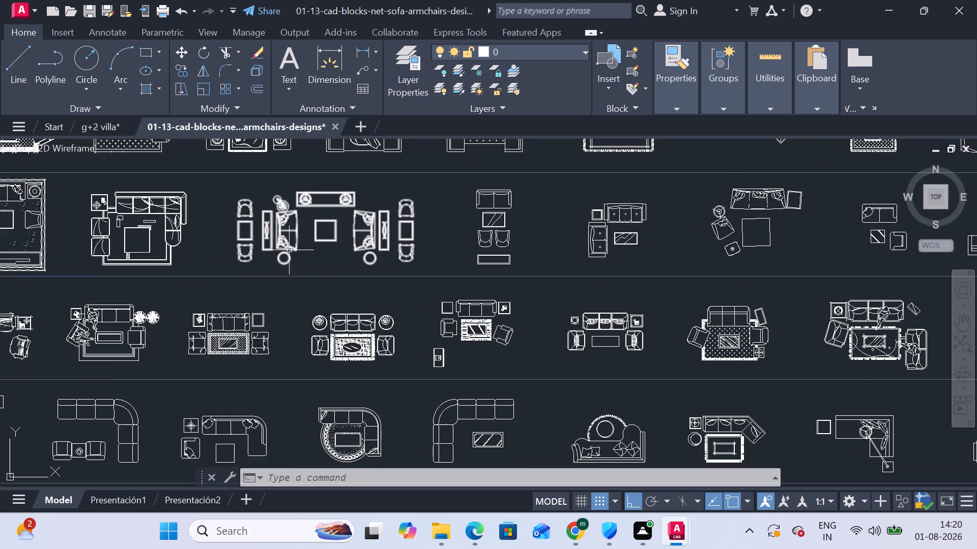
pyautogui.scroll(1, 297, 250)
pyautogui.scroll(-2, 300, 250)
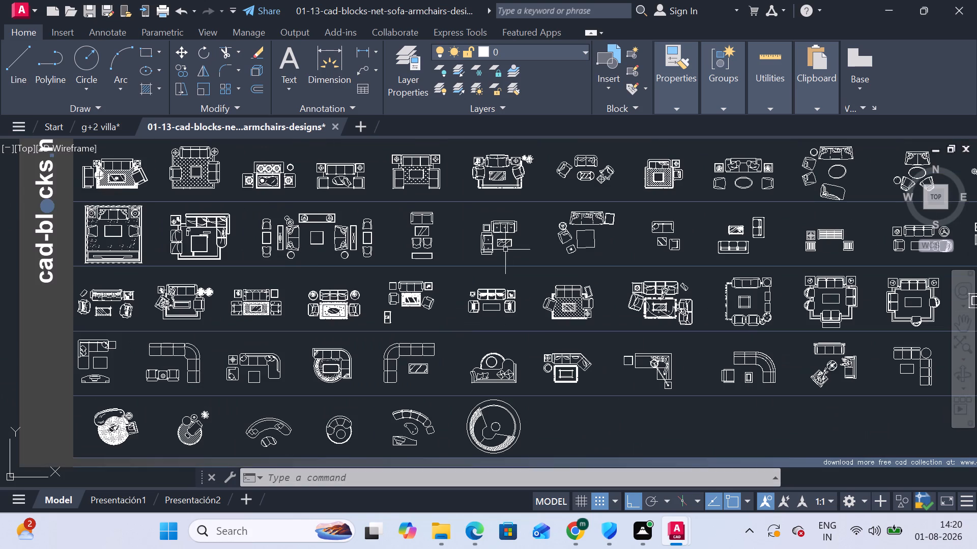
pyautogui.moveTo(662, 262); pyautogui.dragTo(600, 278, button='middle')
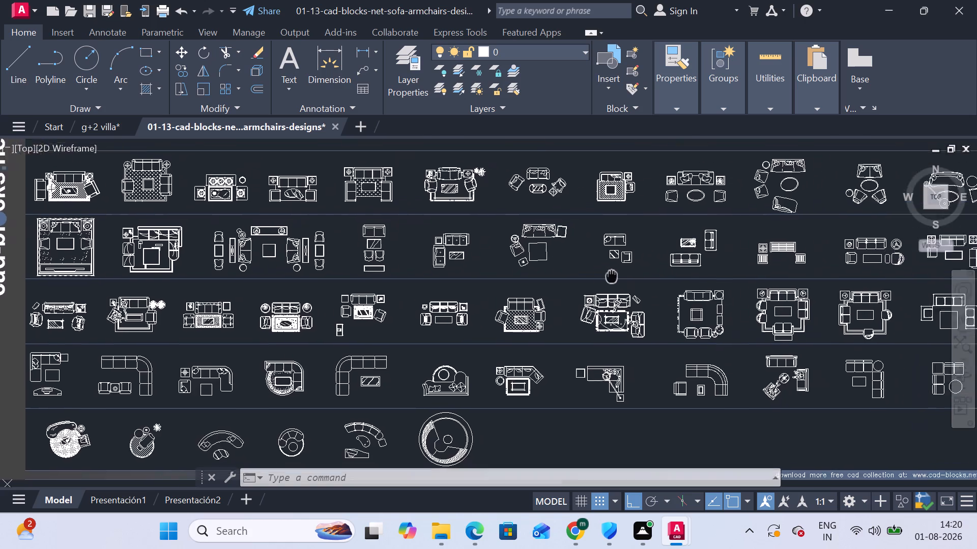
pyautogui.moveTo(600, 278); pyautogui.dragTo(522, 362, button='middle')
pyautogui.moveTo(560, 282); pyautogui.dragTo(550, 367, button='middle')
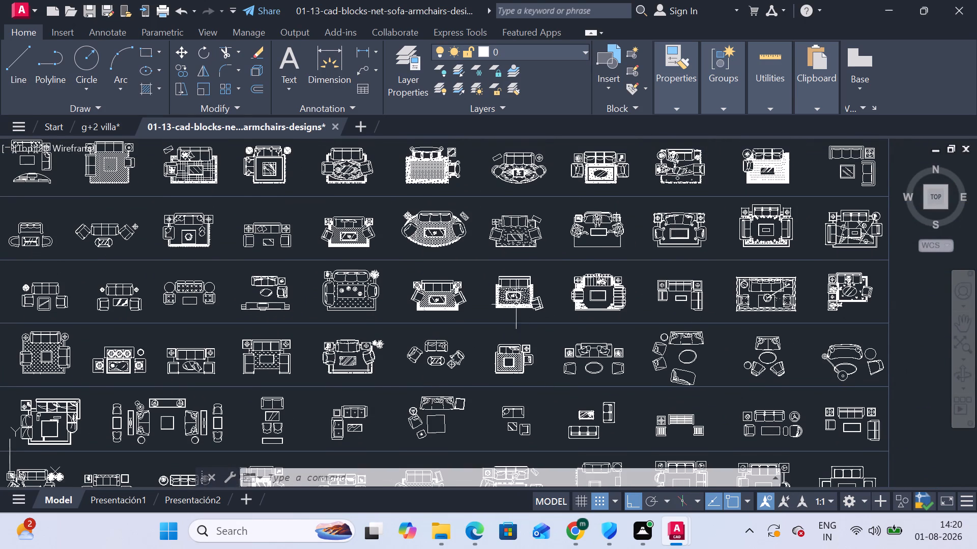
pyautogui.moveTo(506, 295); pyautogui.dragTo(520, 363, button='middle')
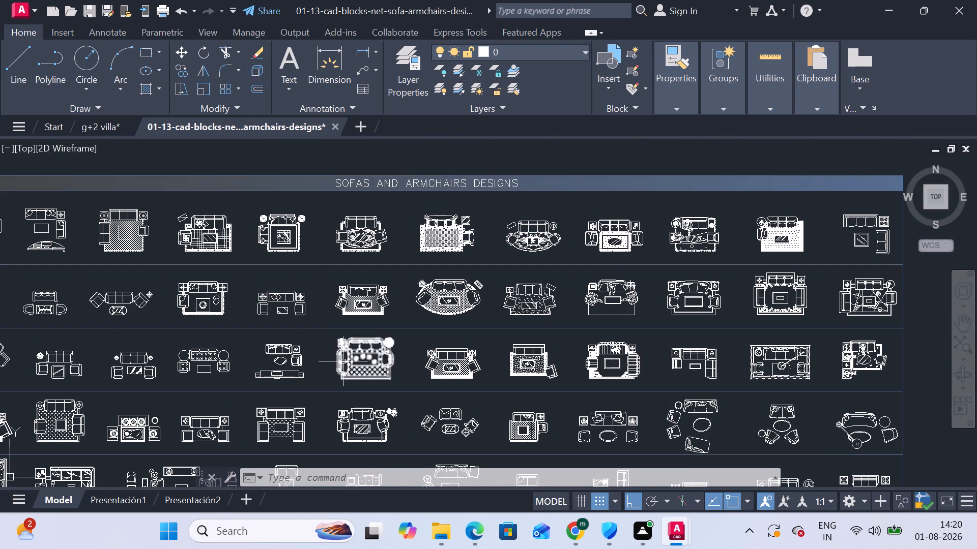
pyautogui.scroll(-2, 707, 349)
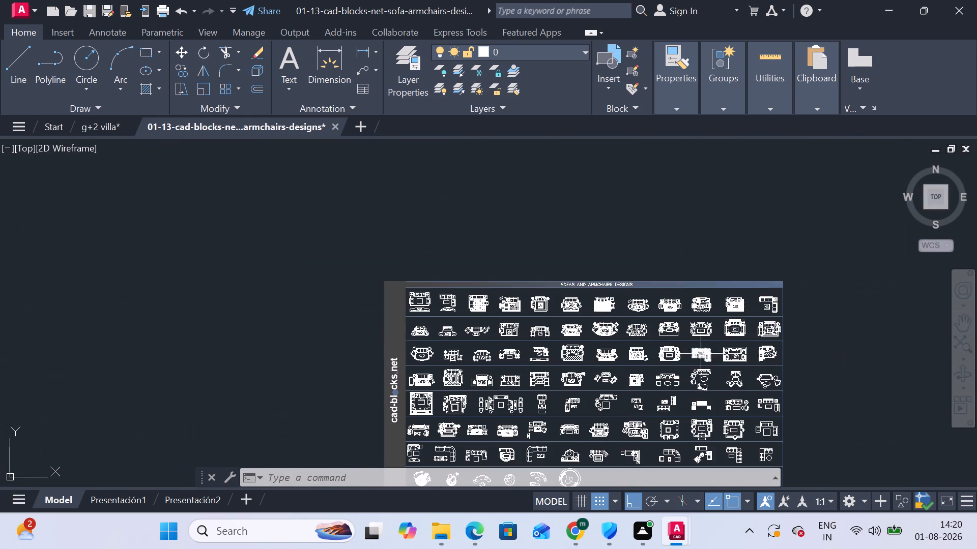
pyautogui.moveTo(618, 417); pyautogui.dragTo(465, 304, button='middle')
pyautogui.scroll(2, 470, 355)
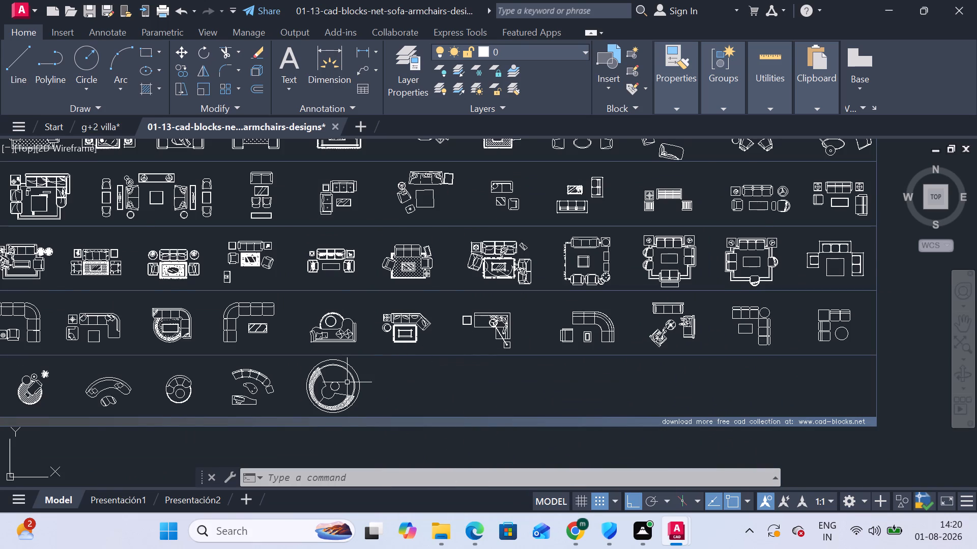
pyautogui.scroll(1, 347, 382)
pyautogui.moveTo(171, 350); pyautogui.dragTo(280, 295, button='middle')
pyautogui.scroll(1, 255, 380)
pyautogui.scroll(-1, 280, 295)
pyautogui.scroll(-1, 232, 308)
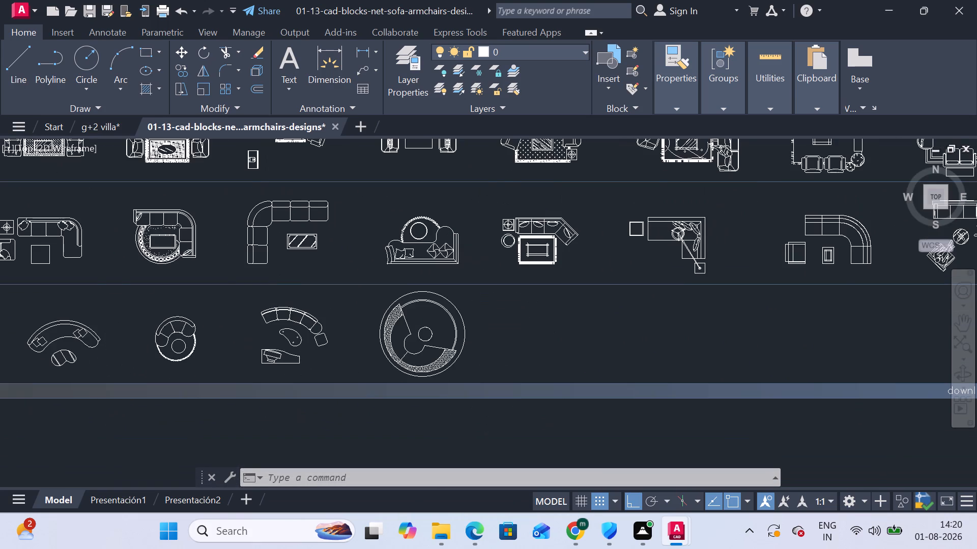
pyautogui.moveTo(104, 303); pyautogui.dragTo(161, 345, button='middle')
pyautogui.moveTo(99, 335); pyautogui.dragTo(162, 320, button='middle')
pyautogui.scroll(2, 113, 355)
pyautogui.moveTo(133, 375); pyautogui.dragTo(288, 369, button='middle')
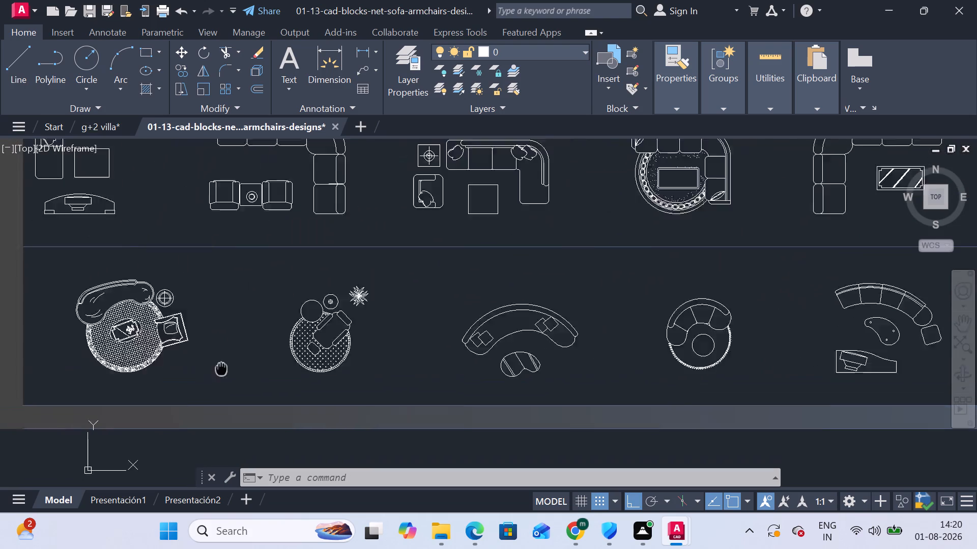
pyautogui.moveTo(288, 369); pyautogui.dragTo(306, 369, button='middle')
pyautogui.scroll(2, 235, 356)
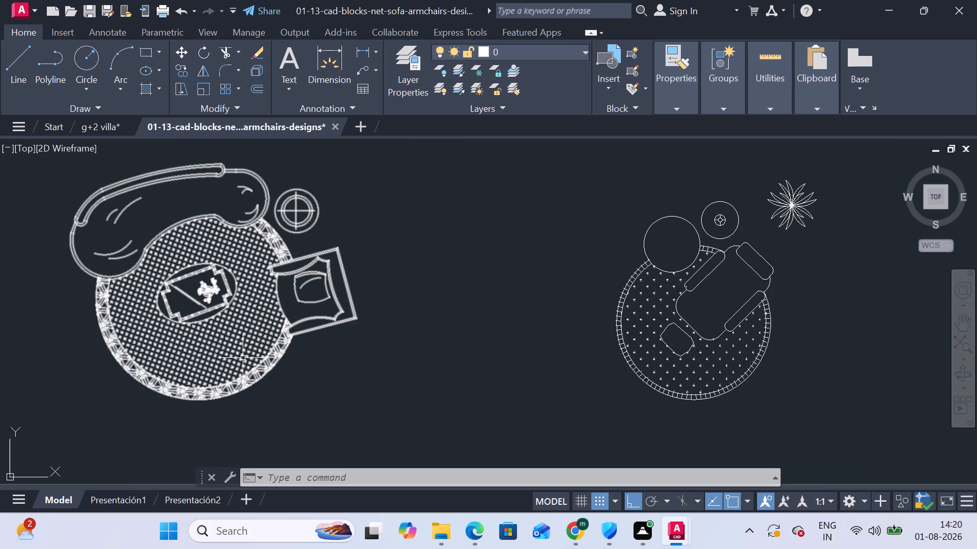
pyautogui.scroll(-2, 243, 358)
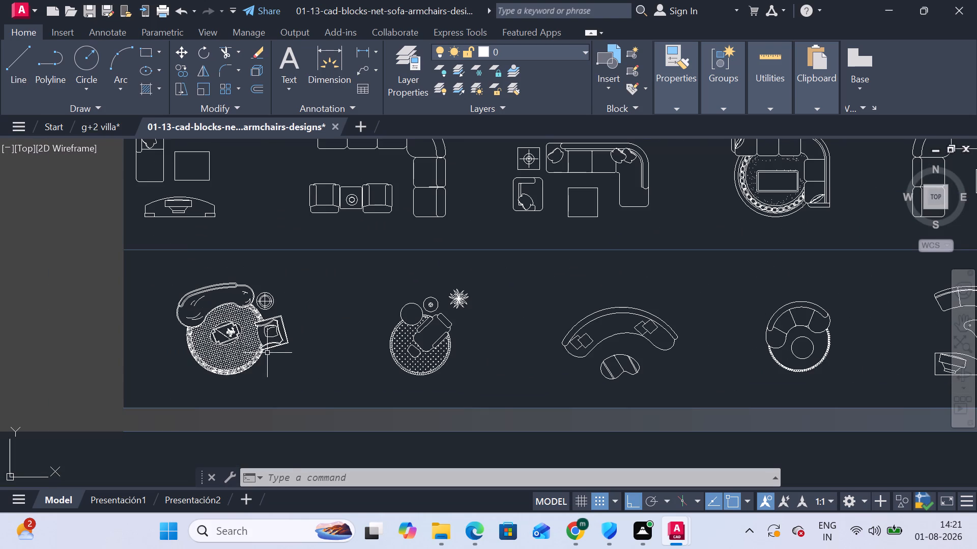
# Copy the round-rug set with curved sofa and armchair from the bottom row into the g+2 villa drawing, southeast of the plan.
pyautogui.click(276, 348)
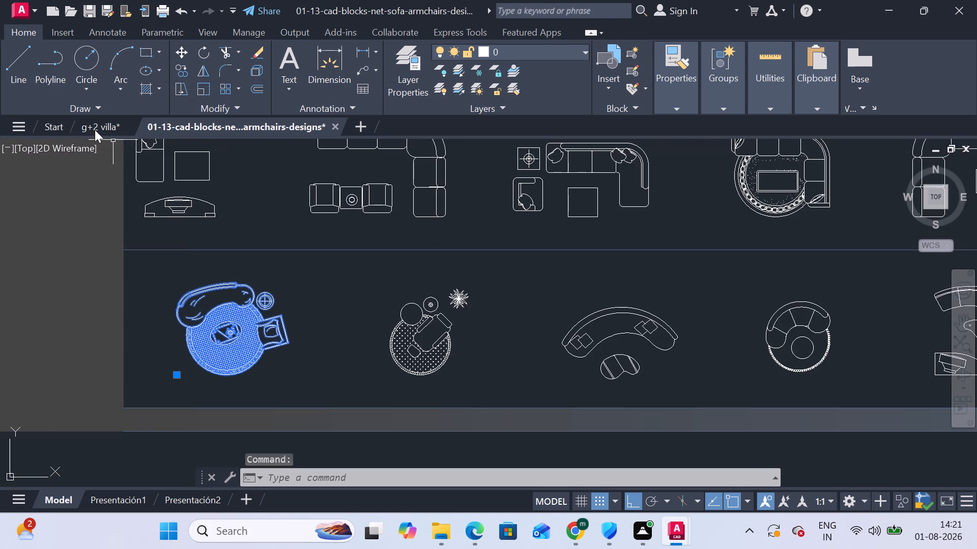
pyautogui.hotkey('ctrl', 'c')
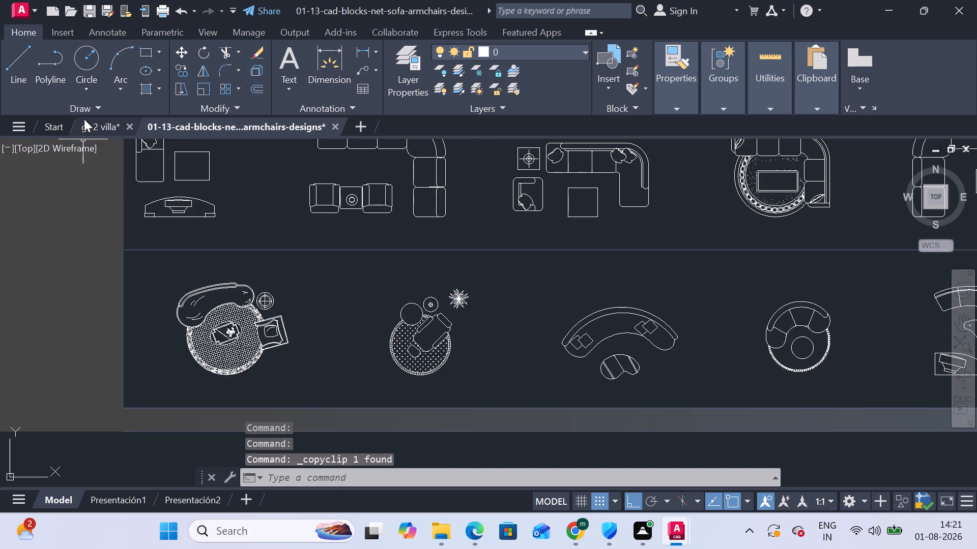
pyautogui.click(100, 120)
pyautogui.hotkey('ctrl', 'v')
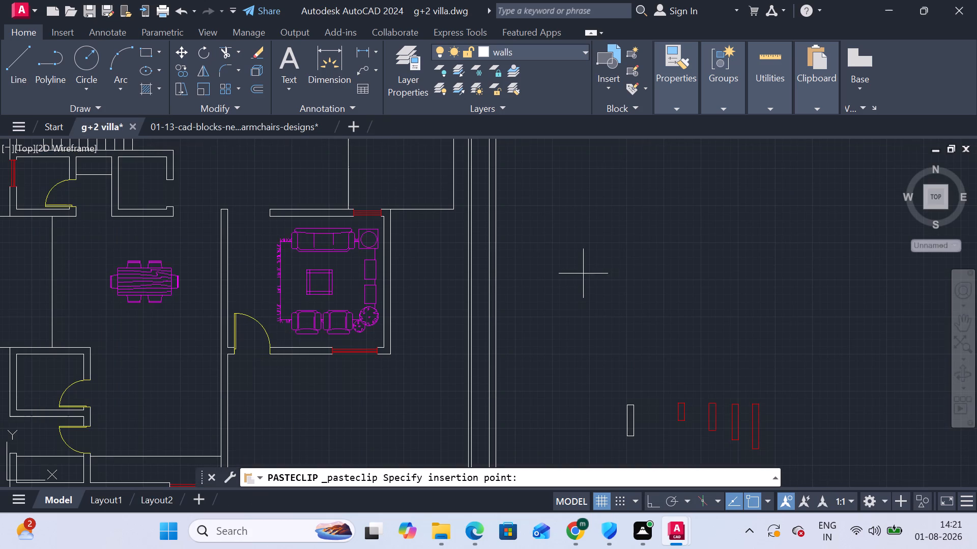
pyautogui.scroll(-4, 609, 274)
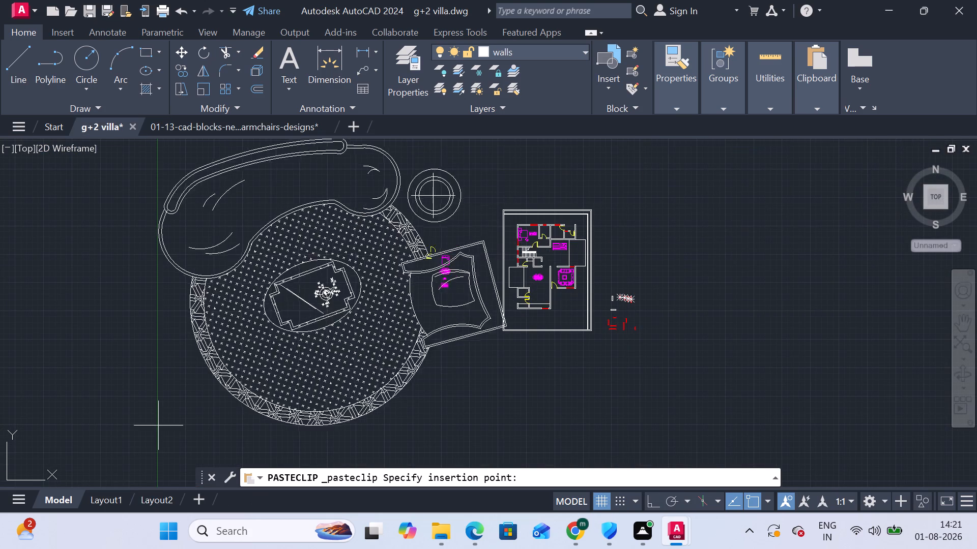
pyautogui.click(638, 369)
# Scale the pasted round-rug sofa set by reference from its coffee table, with centre to lower rug edge as reference and 6' as new length.
pyautogui.moveTo(772, 348); pyautogui.dragTo(567, 349, button='middle')
pyautogui.click(655, 371)
pyautogui.click(607, 313)
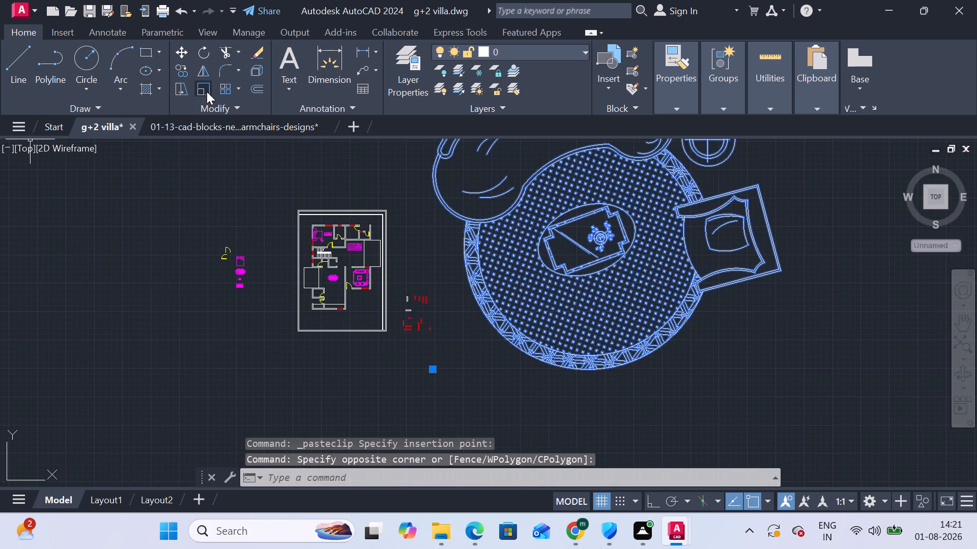
pyautogui.click(201, 87)
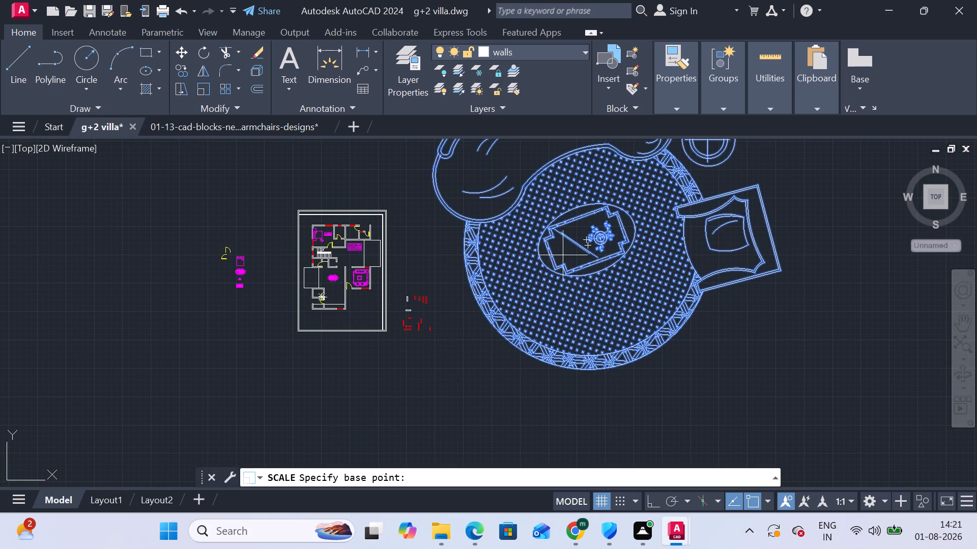
pyautogui.click(585, 245)
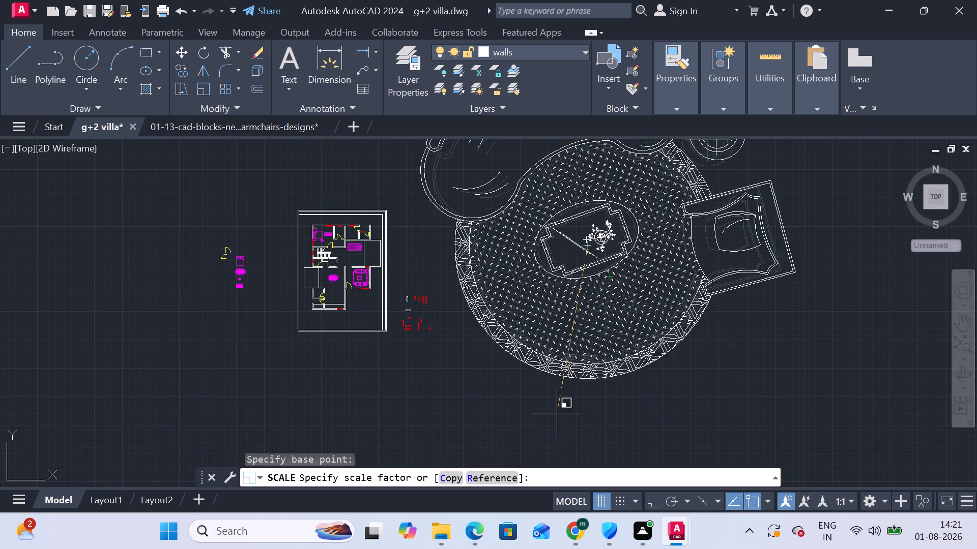
pyautogui.click(510, 476)
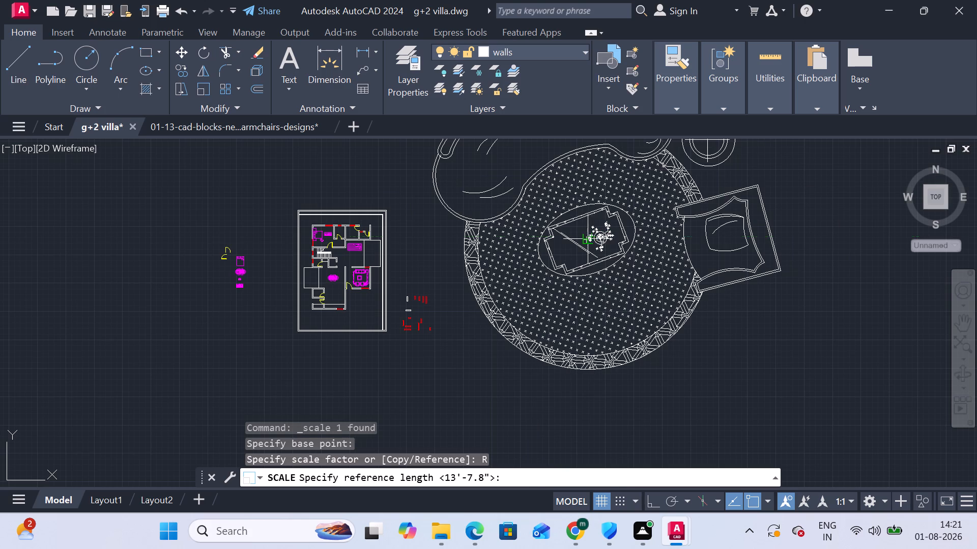
pyautogui.click(587, 239)
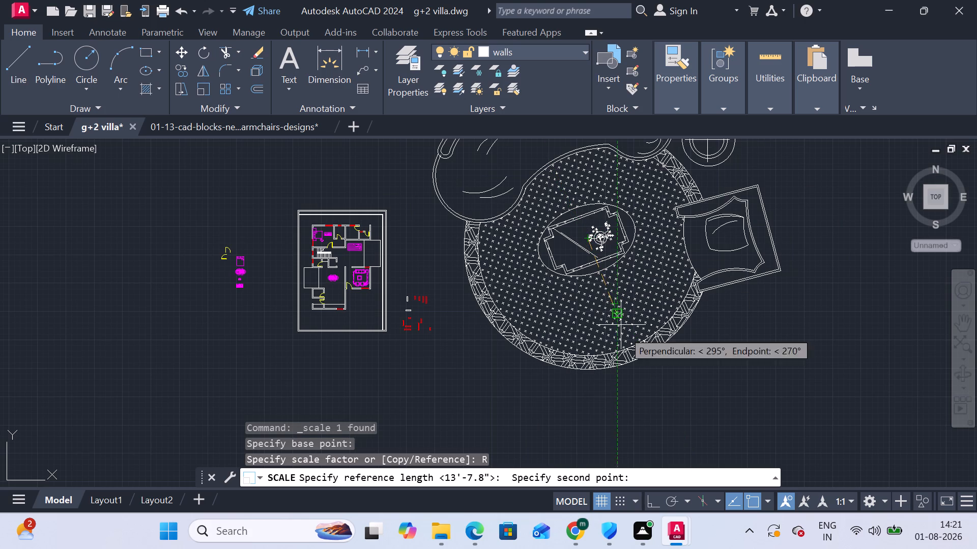
pyautogui.click(633, 338)
pyautogui.scroll(3, 574, 261)
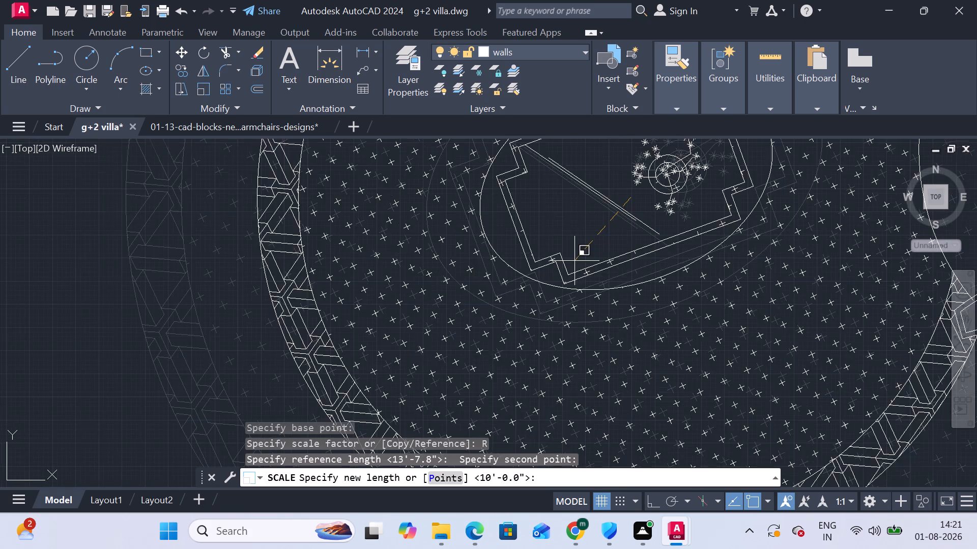
pyautogui.scroll(-2, 574, 261)
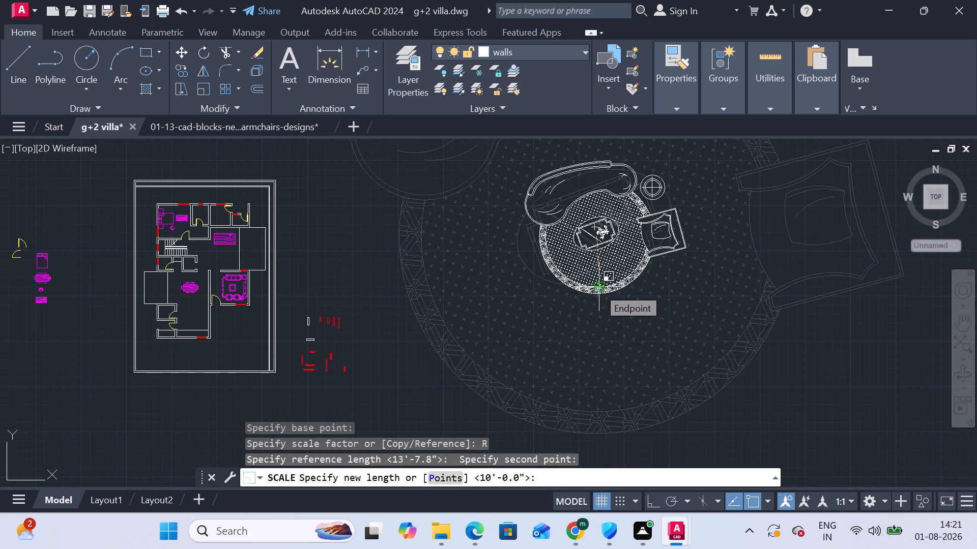
pyautogui.write("6'")
pyautogui.press('Return')
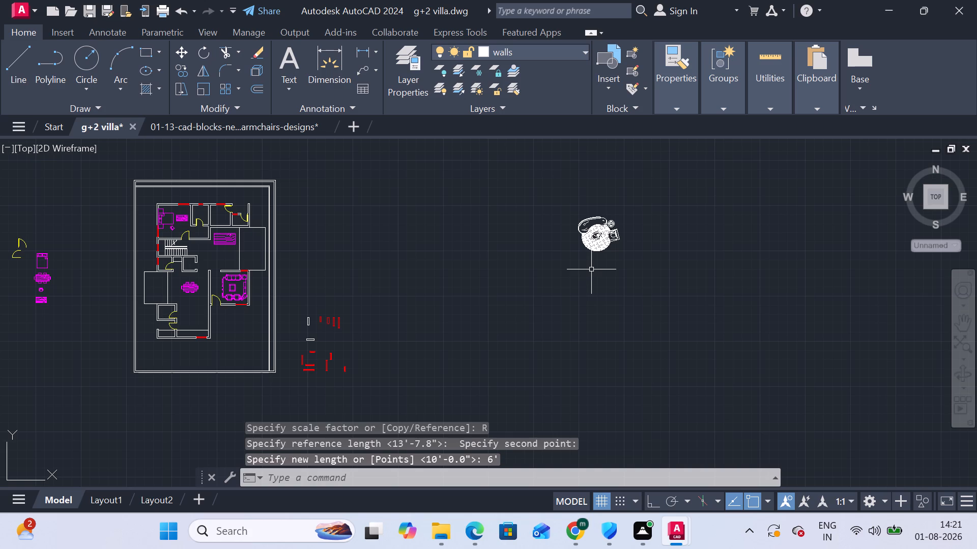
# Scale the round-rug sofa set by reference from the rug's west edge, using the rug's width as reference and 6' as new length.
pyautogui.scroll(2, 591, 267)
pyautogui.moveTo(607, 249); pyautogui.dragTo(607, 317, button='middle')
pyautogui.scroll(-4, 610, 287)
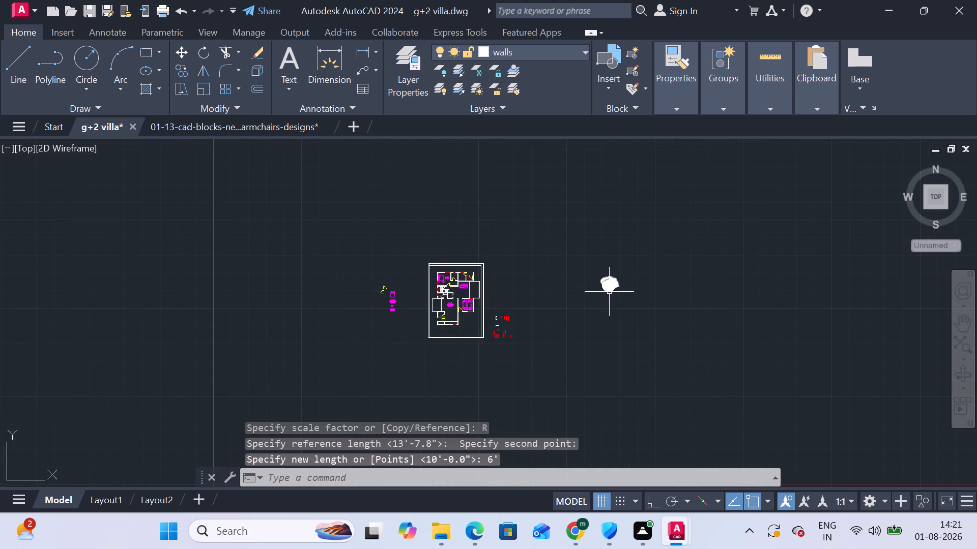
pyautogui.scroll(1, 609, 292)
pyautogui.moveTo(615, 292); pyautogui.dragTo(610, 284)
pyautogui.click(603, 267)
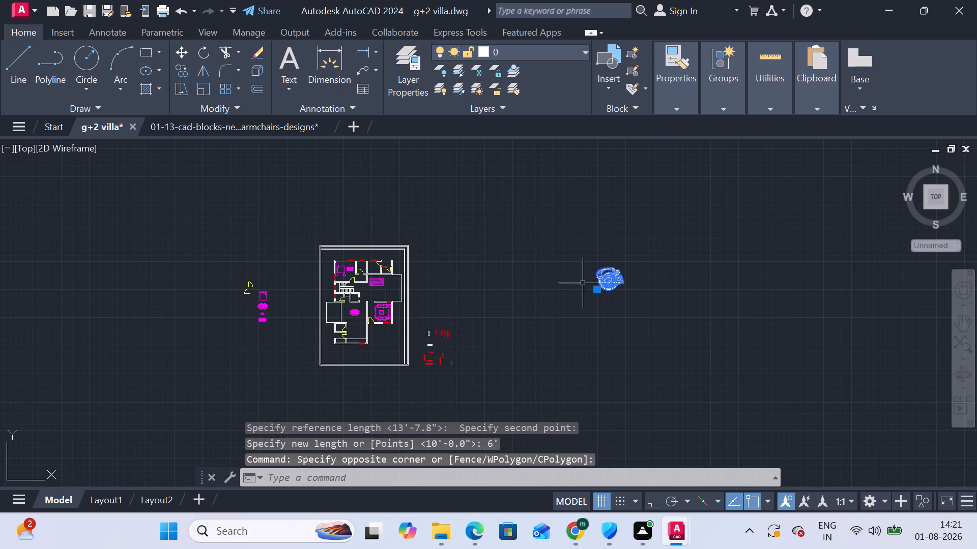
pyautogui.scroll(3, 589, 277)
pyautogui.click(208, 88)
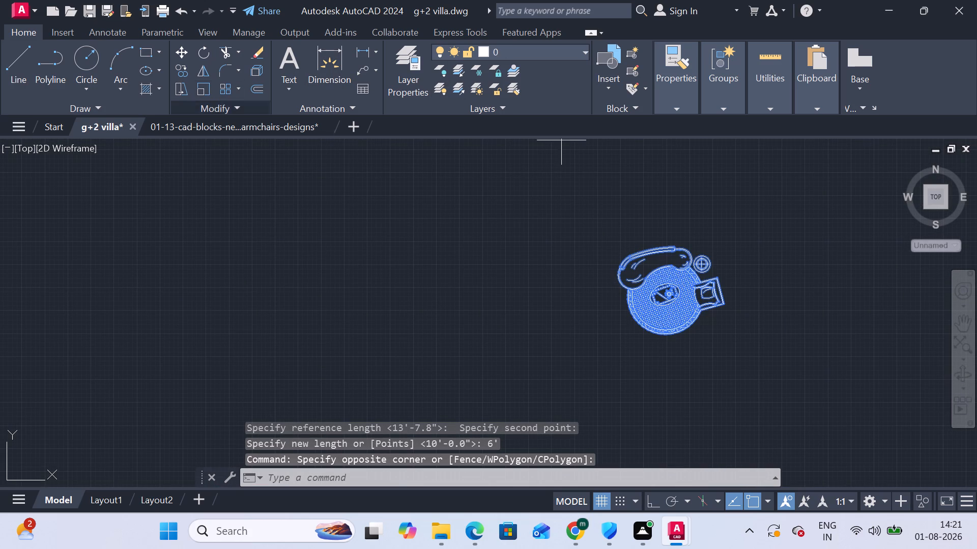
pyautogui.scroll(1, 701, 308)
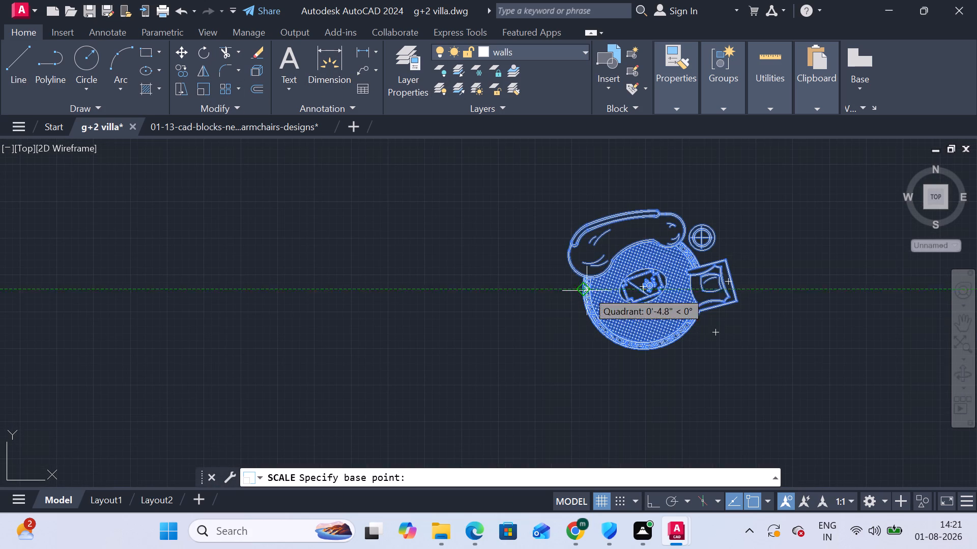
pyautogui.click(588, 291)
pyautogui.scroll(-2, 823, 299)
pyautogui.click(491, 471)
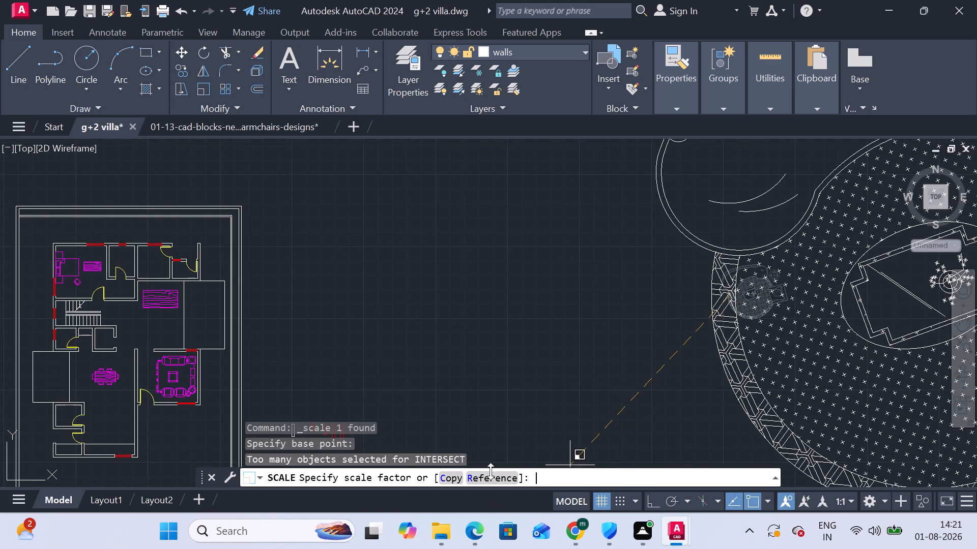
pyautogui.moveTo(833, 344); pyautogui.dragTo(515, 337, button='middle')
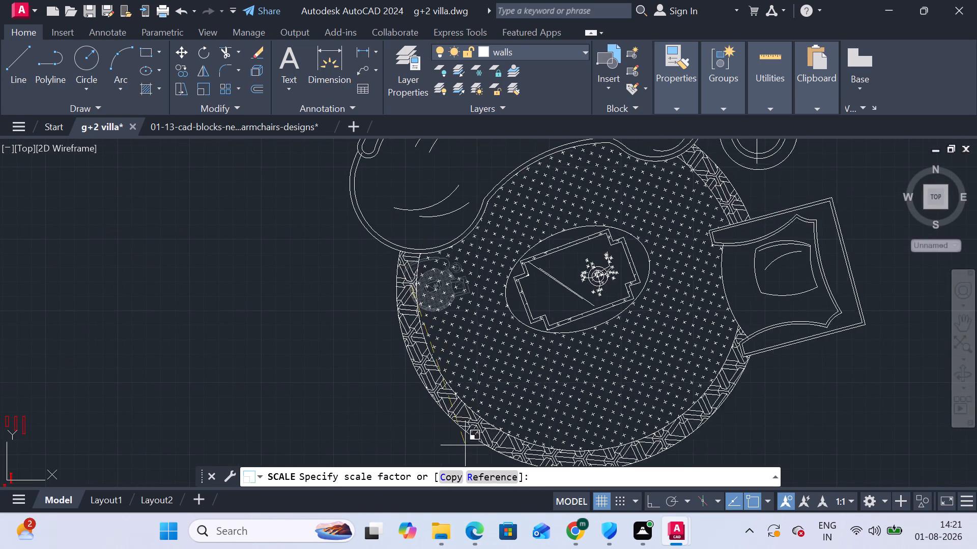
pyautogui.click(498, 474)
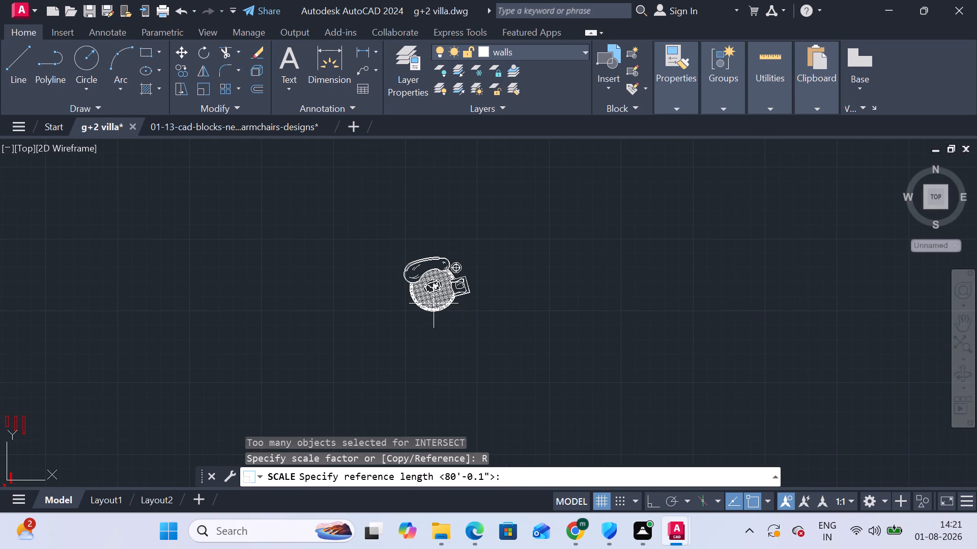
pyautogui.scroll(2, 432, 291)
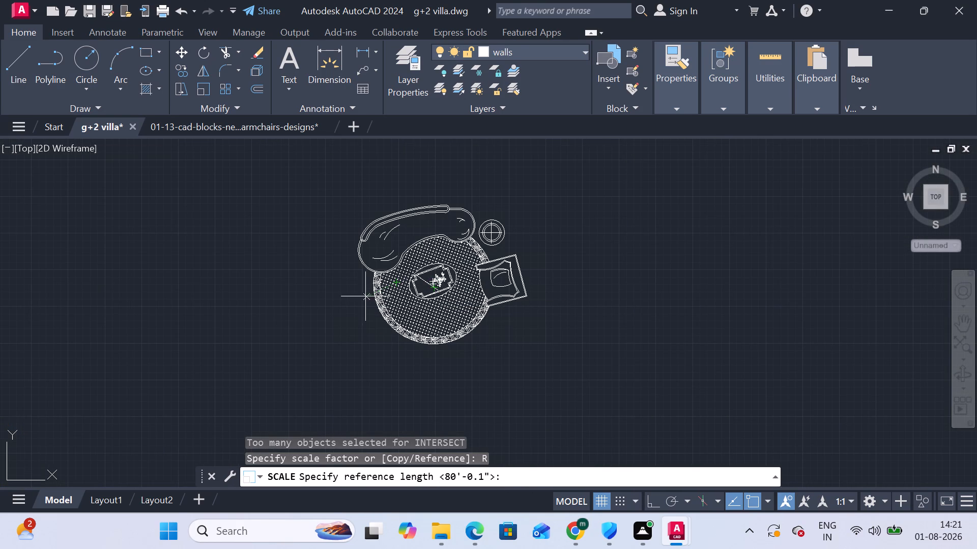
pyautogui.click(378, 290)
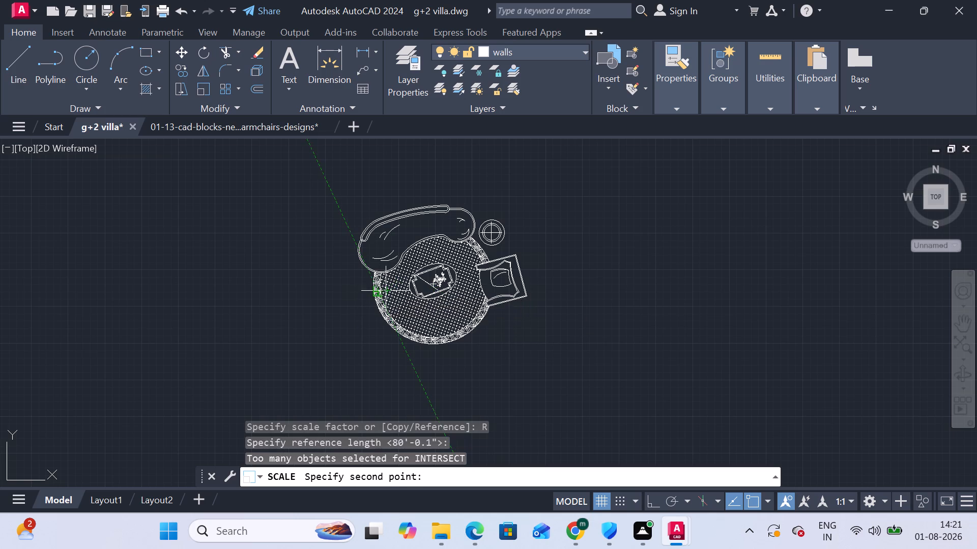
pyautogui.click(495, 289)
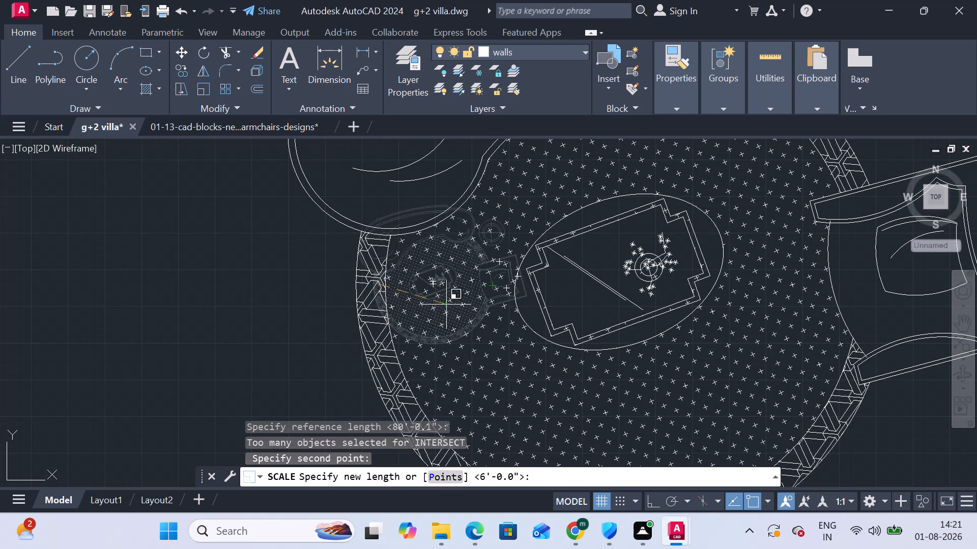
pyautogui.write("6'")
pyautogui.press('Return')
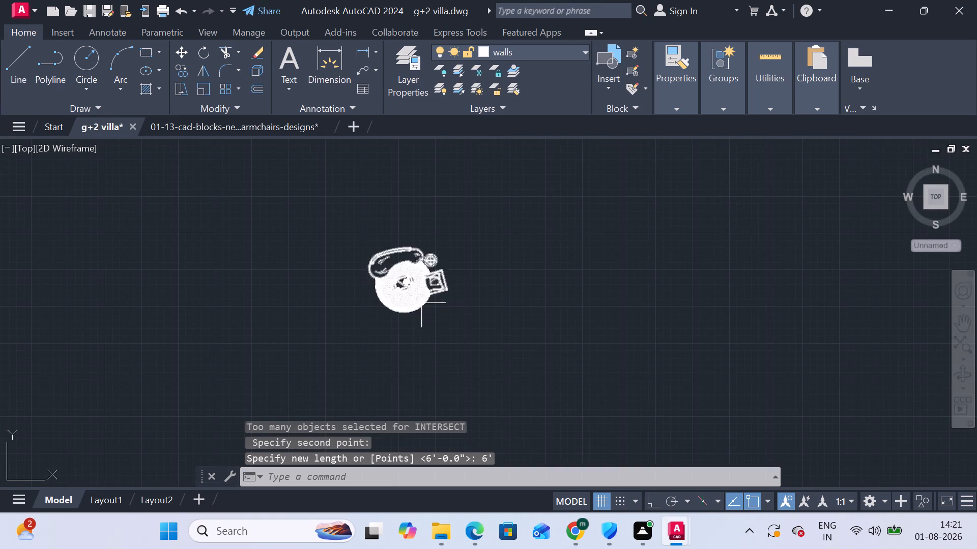
# Move the round-rug sofa set into the northwest bedroom, between the bed and the door, and clear the selection.
pyautogui.scroll(1, 413, 299)
pyautogui.scroll(-5, 410, 300)
pyautogui.scroll(1, 407, 307)
pyautogui.moveTo(422, 306); pyautogui.dragTo(414, 300)
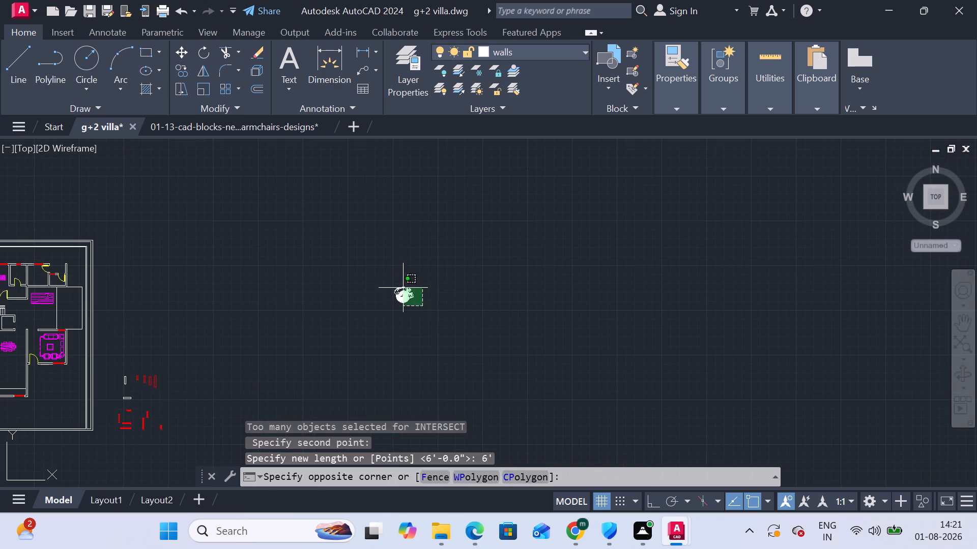
pyautogui.click(399, 281)
pyautogui.scroll(4, 395, 278)
pyautogui.moveTo(413, 310); pyautogui.dragTo(427, 180, button='middle')
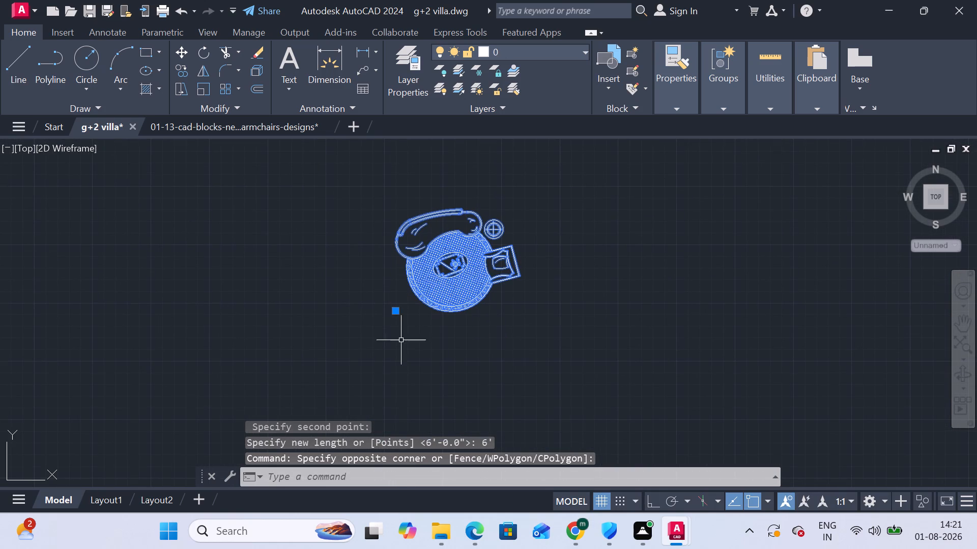
pyautogui.moveTo(398, 311); pyautogui.dragTo(16, 328)
pyautogui.scroll(-4, 26, 327)
pyautogui.moveTo(42, 321); pyautogui.dragTo(388, 311, button='middle')
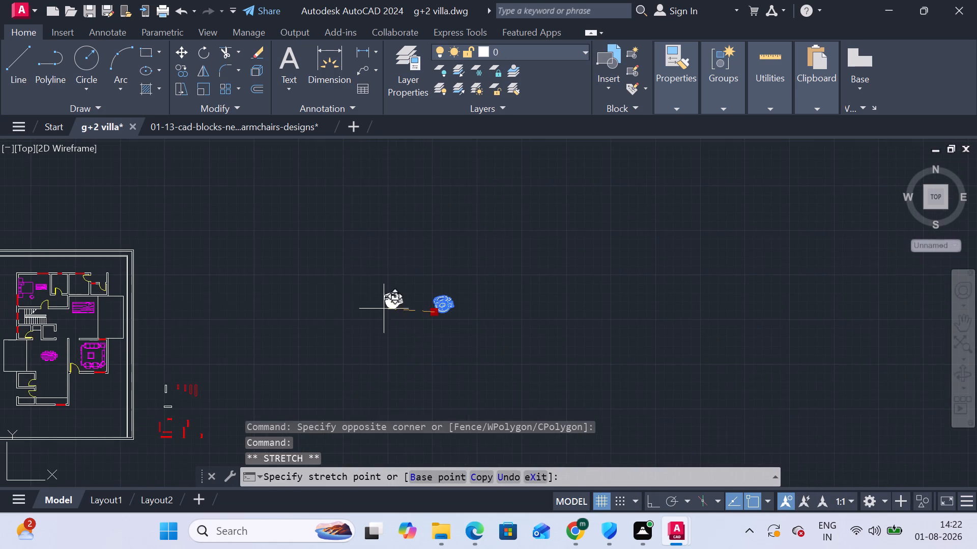
pyautogui.scroll(3, 53, 316)
pyautogui.moveTo(83, 323); pyautogui.dragTo(387, 367, button='middle')
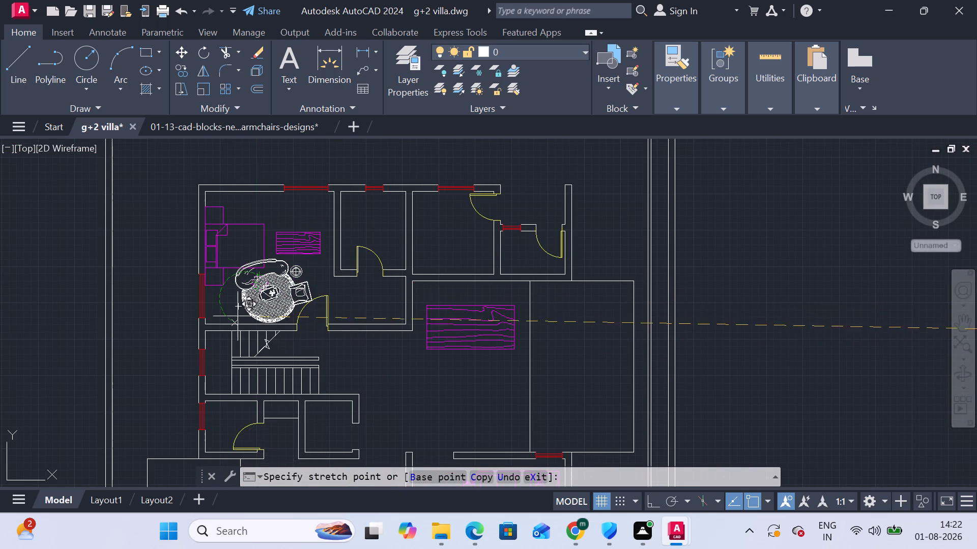
pyautogui.scroll(1, 238, 316)
pyautogui.scroll(-1, 238, 316)
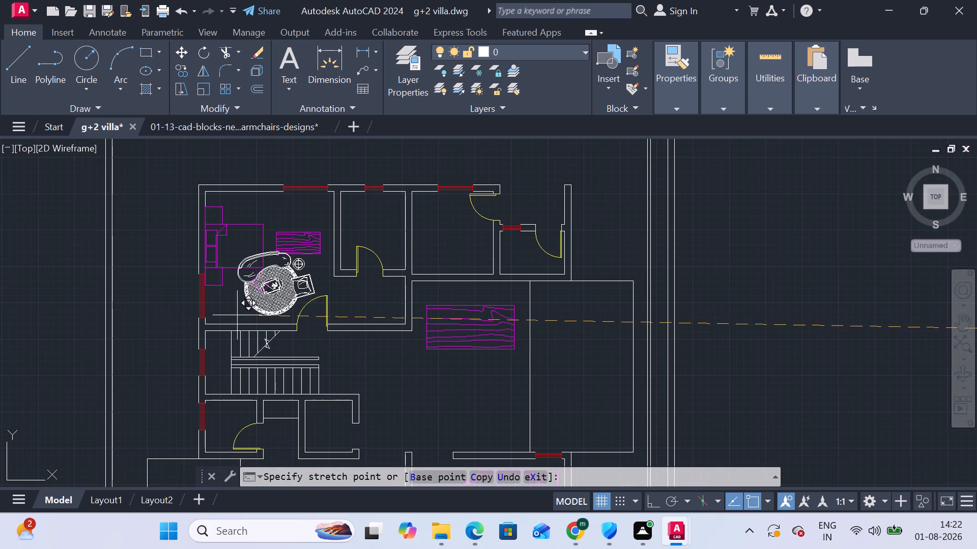
pyautogui.click(238, 315)
pyautogui.press('Escape')
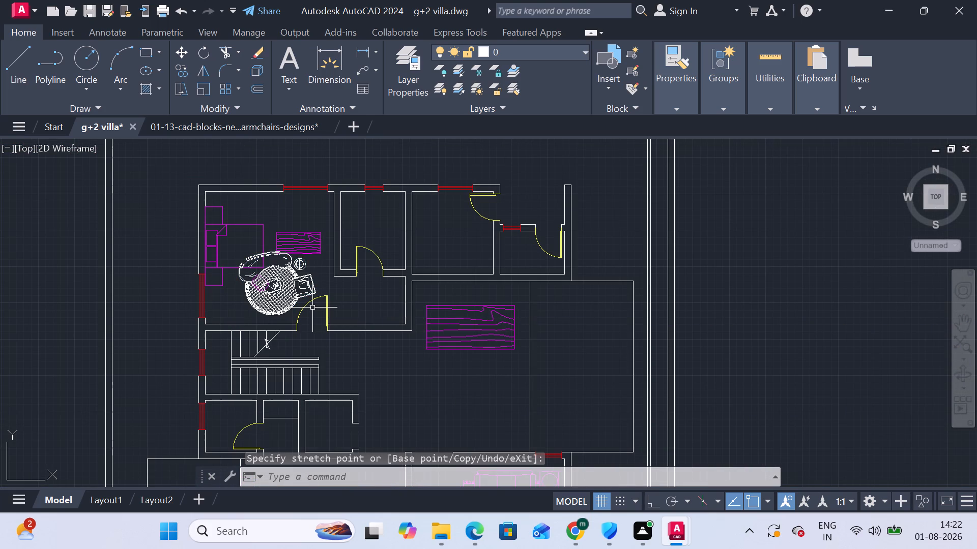
# Delete the wood-grain table beside the bed and the small magenta chair overlapping the rug in the northwest bedroom.
pyautogui.scroll(-1, 296, 296)
pyautogui.scroll(1, 295, 297)
pyautogui.click(312, 239)
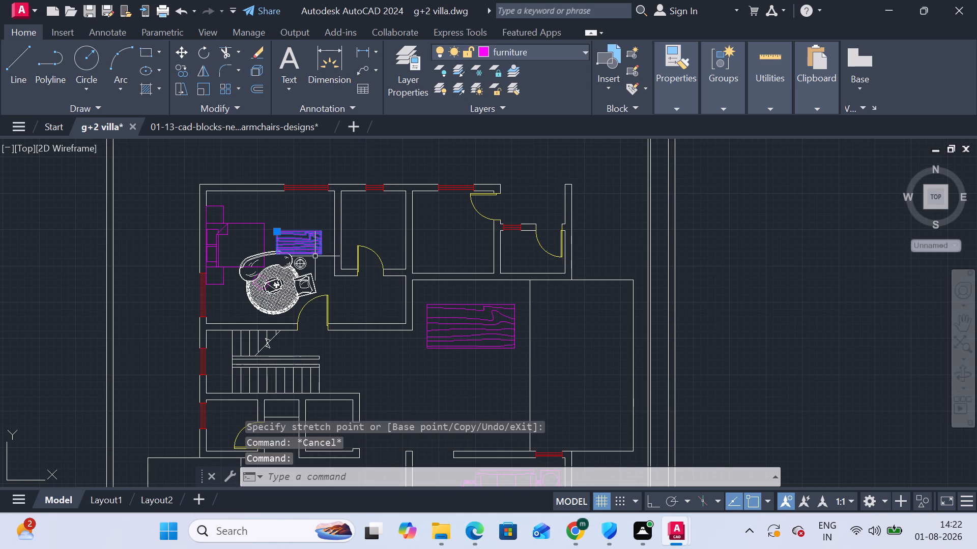
pyautogui.press('Delete')
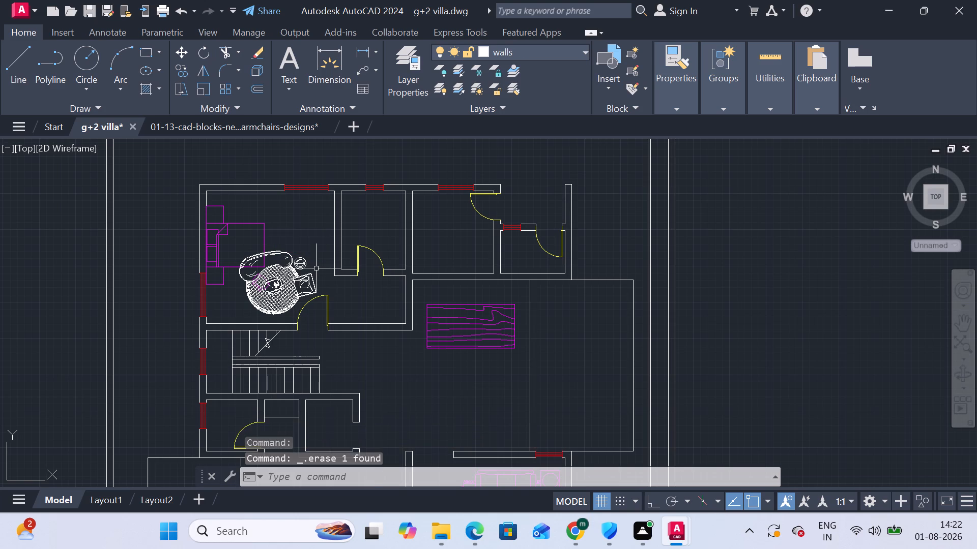
pyautogui.scroll(3, 317, 268)
pyautogui.click(72, 295)
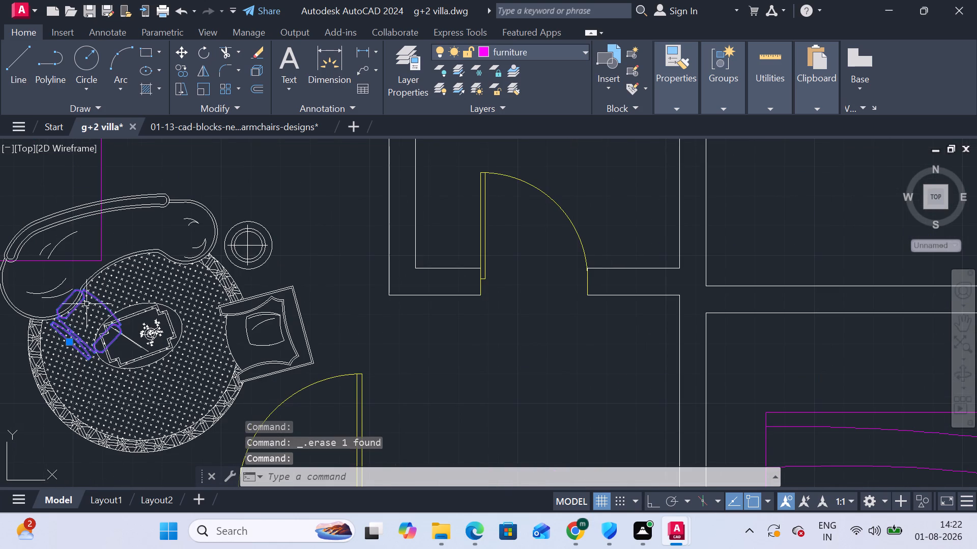
pyautogui.press('Delete')
pyautogui.press('Escape')
# Rotate the round-rug sofa set freehand about the rug's centre so the curved sofa lies southeast and the armchair southwest.
pyautogui.click(168, 329)
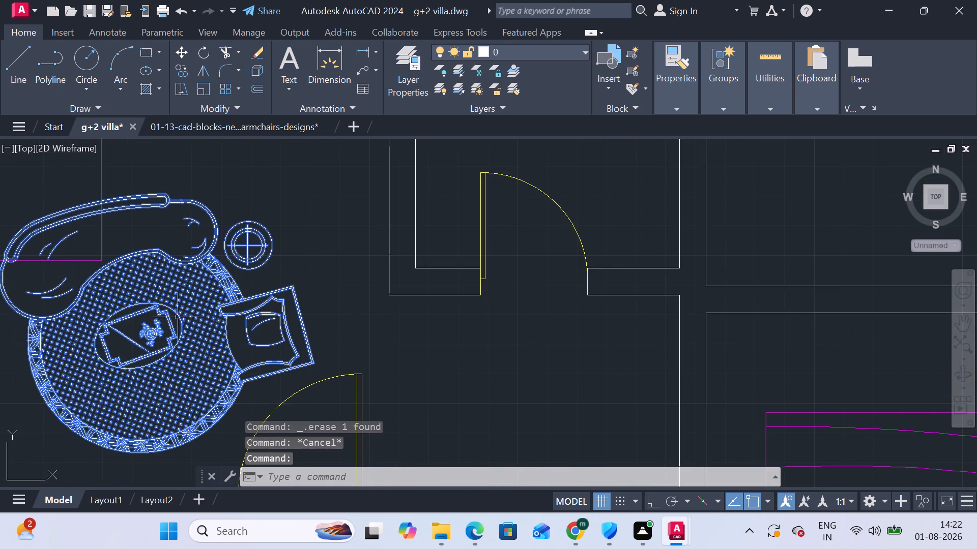
pyautogui.click(206, 55)
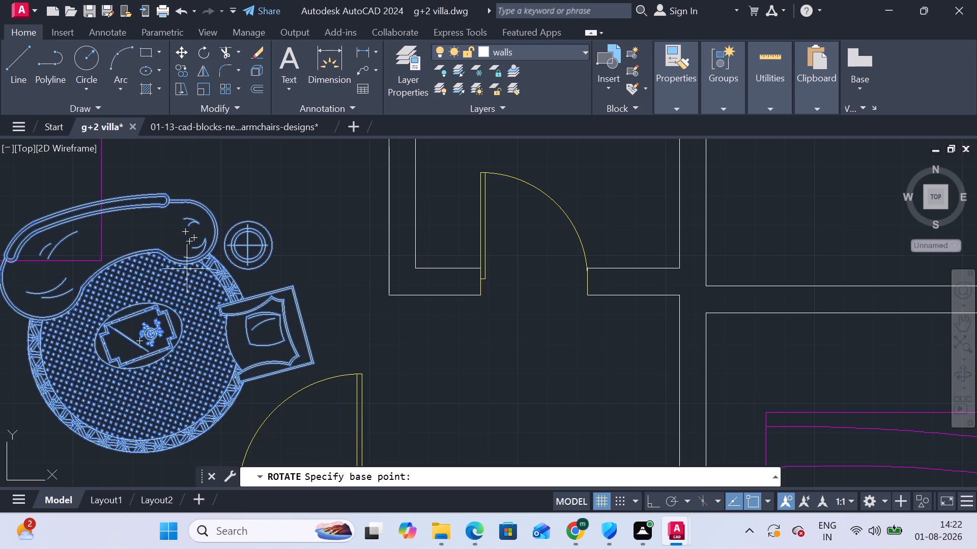
pyautogui.click(142, 340)
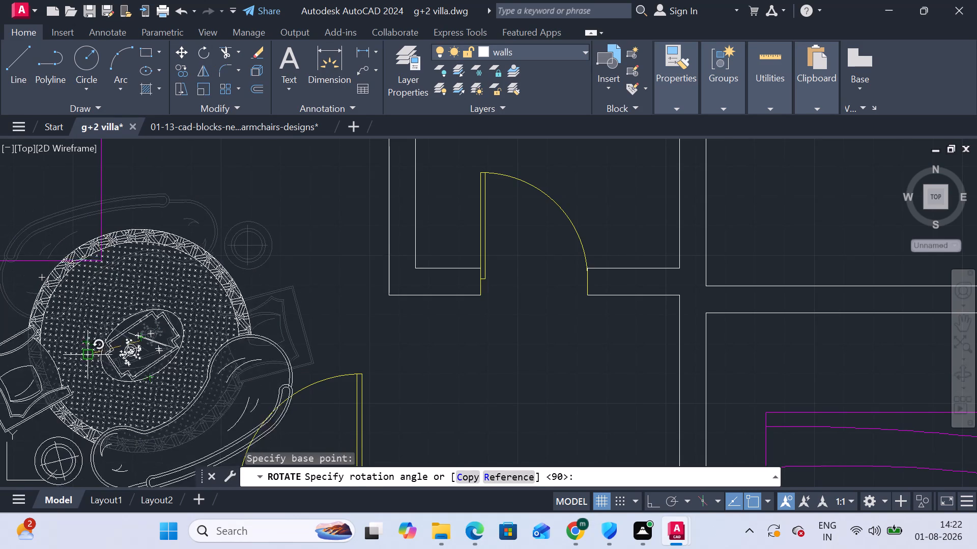
pyautogui.click(92, 373)
pyautogui.press('Escape')
# Scale the rotated sofa set by reference from the rug's west edge, using the rug's width as reference and 4' as new length.
pyautogui.scroll(-1, 184, 373)
pyautogui.moveTo(182, 359); pyautogui.dragTo(195, 289, button='middle')
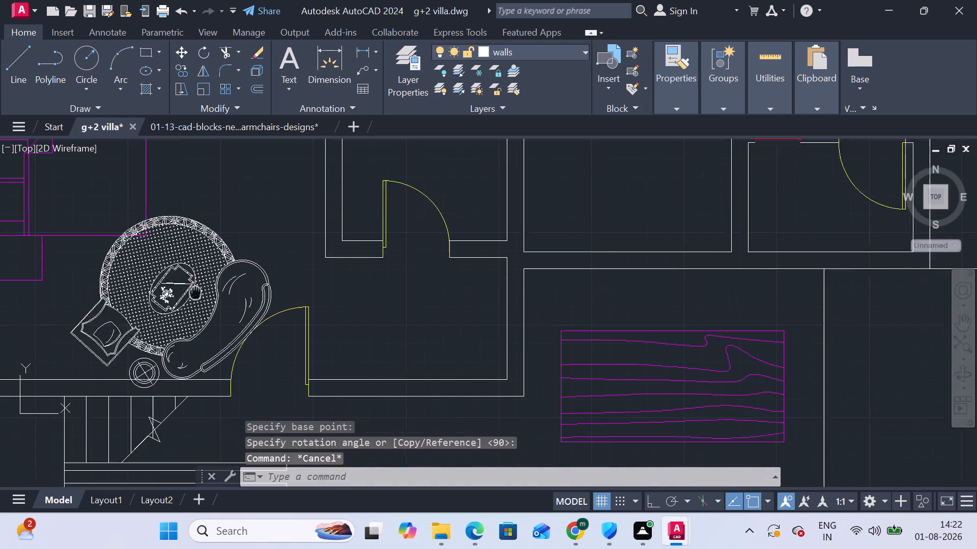
pyautogui.moveTo(195, 289); pyautogui.dragTo(198, 275, button='middle')
pyautogui.click(186, 275)
pyautogui.scroll(-1, 103, 66)
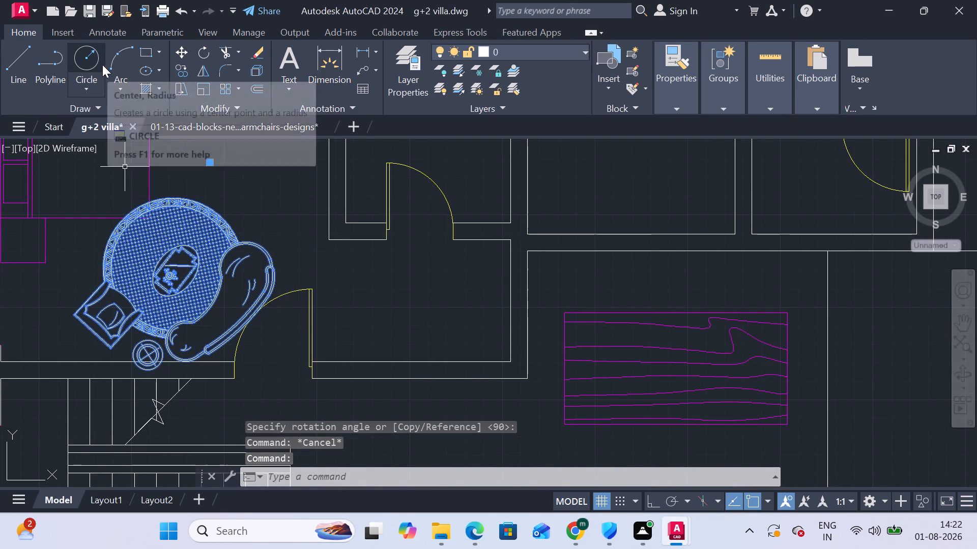
pyautogui.click(180, 264)
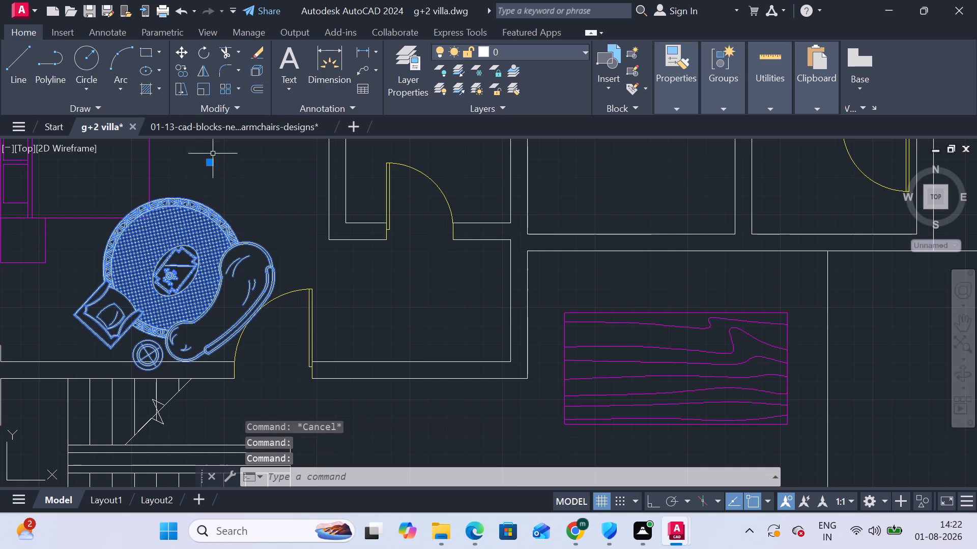
pyautogui.click(206, 87)
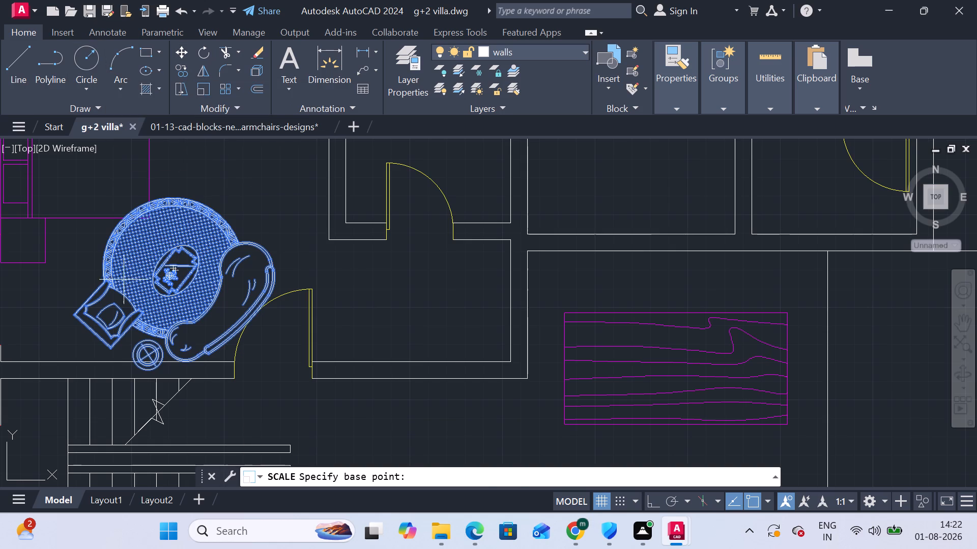
pyautogui.click(110, 278)
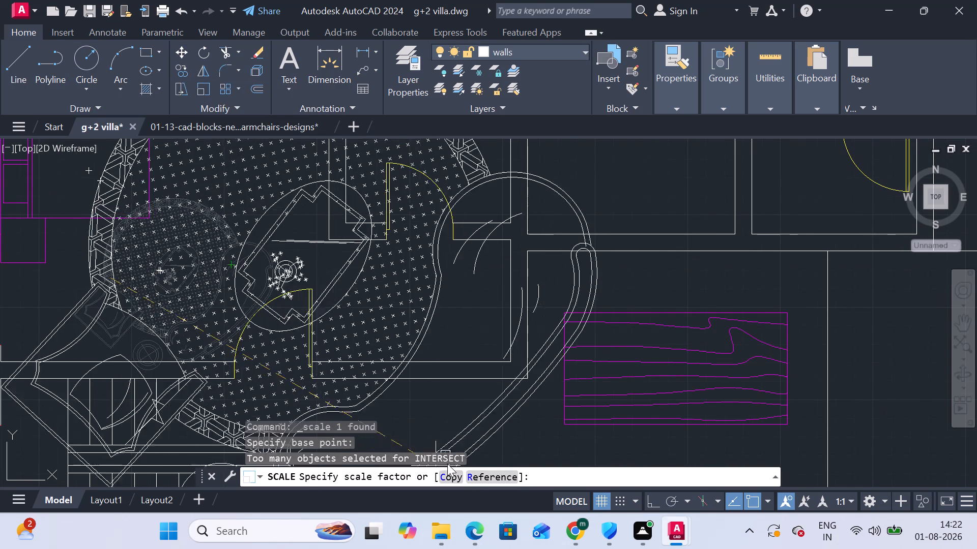
pyautogui.click(477, 479)
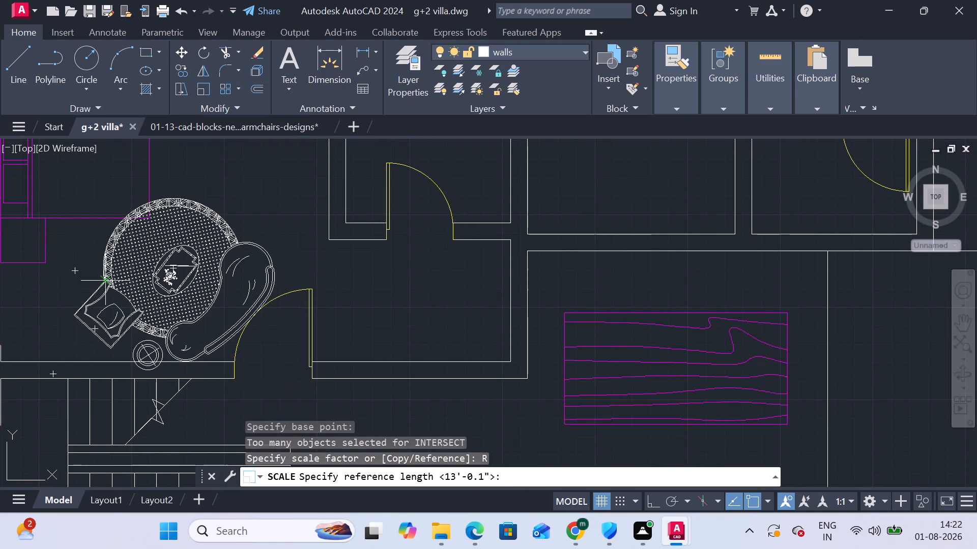
pyautogui.click(104, 280)
pyautogui.click(231, 259)
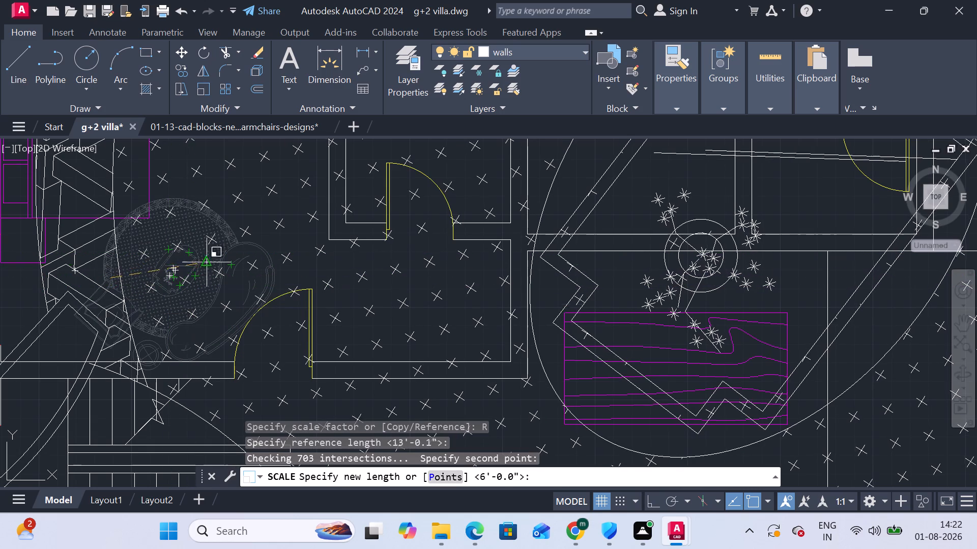
pyautogui.scroll(-4, 196, 269)
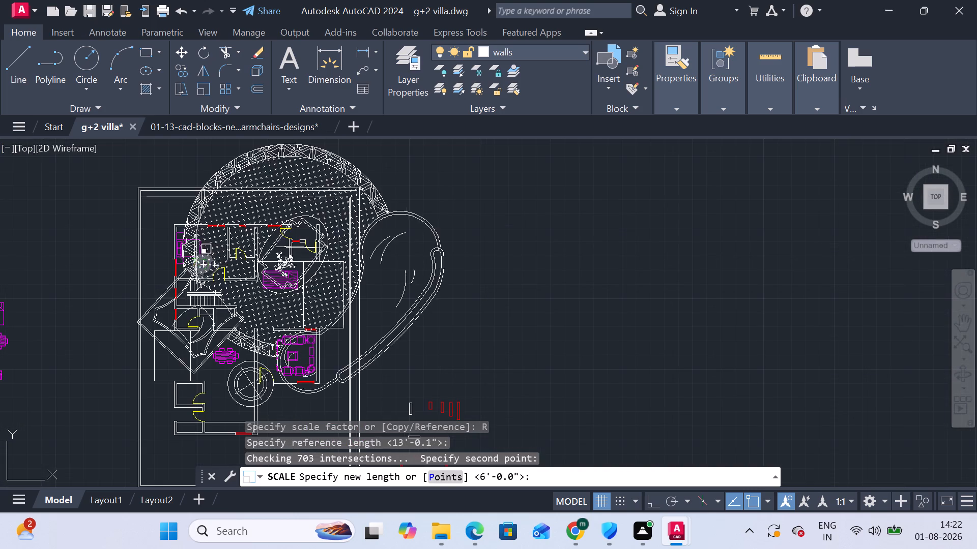
pyautogui.scroll(3, 210, 260)
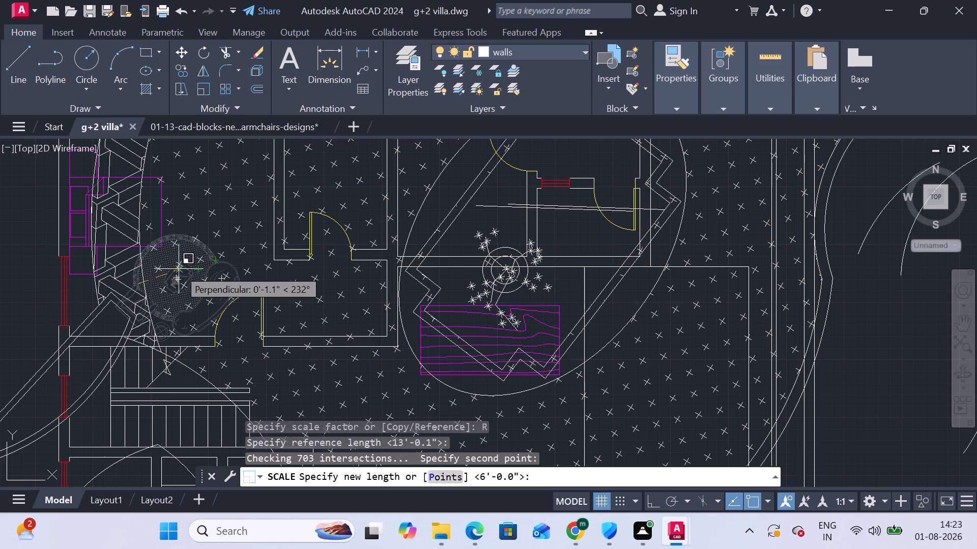
pyautogui.write("4'")
pyautogui.press('Return')
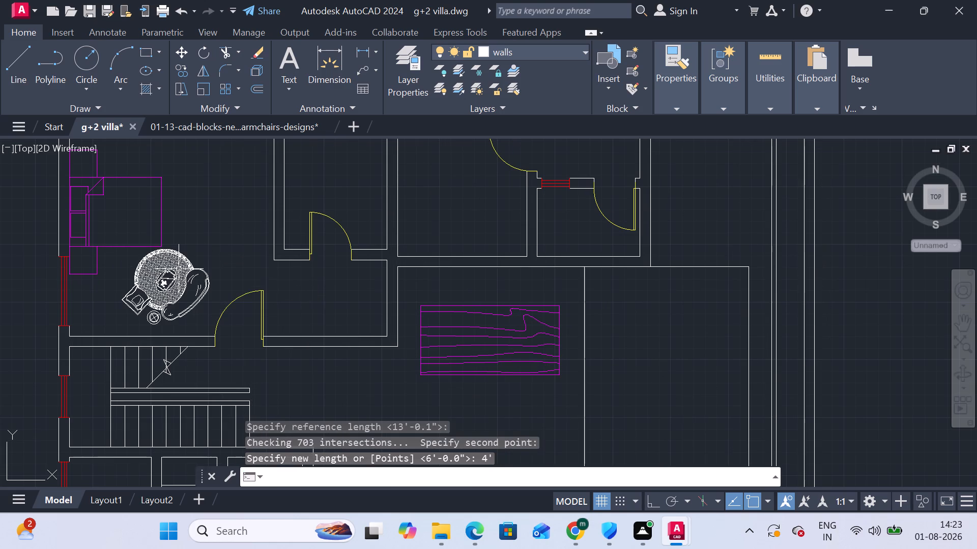
# Move the scaled round-rug sofa set slightly southeast within the northwest bedroom, away from the bed and toward the door.
pyautogui.scroll(-1, 173, 277)
pyautogui.click(169, 277)
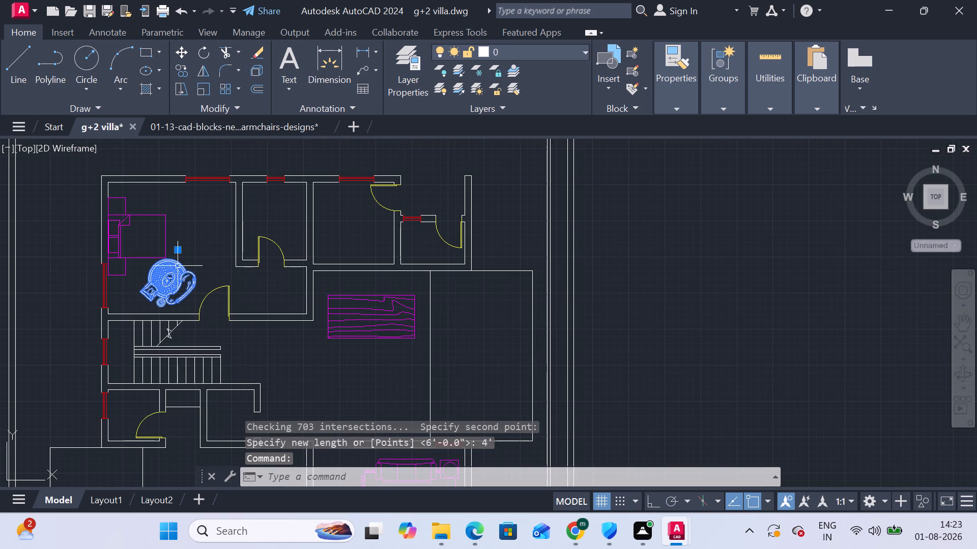
pyautogui.scroll(1, 173, 255)
pyautogui.moveTo(178, 244); pyautogui.dragTo(186, 254)
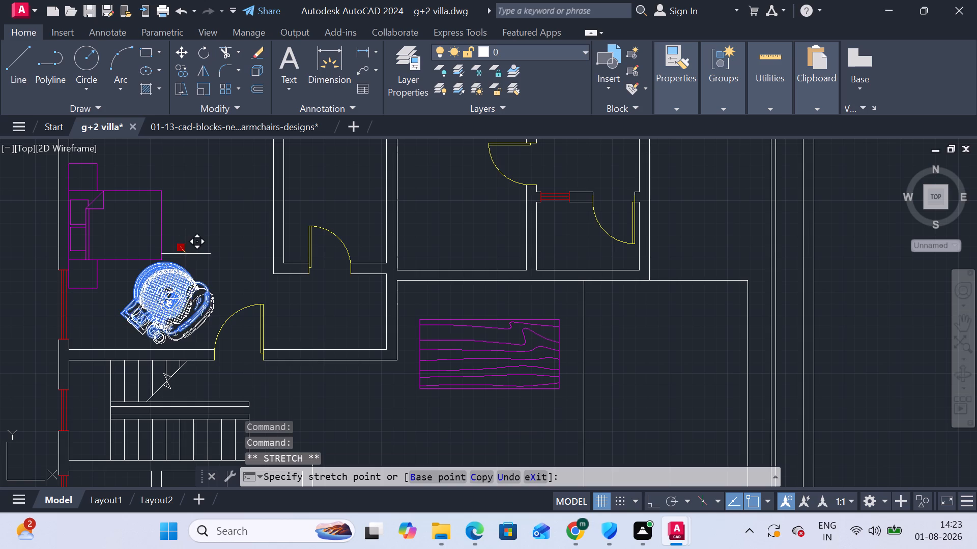
pyautogui.moveTo(186, 254); pyautogui.dragTo(192, 252)
pyautogui.click(193, 251)
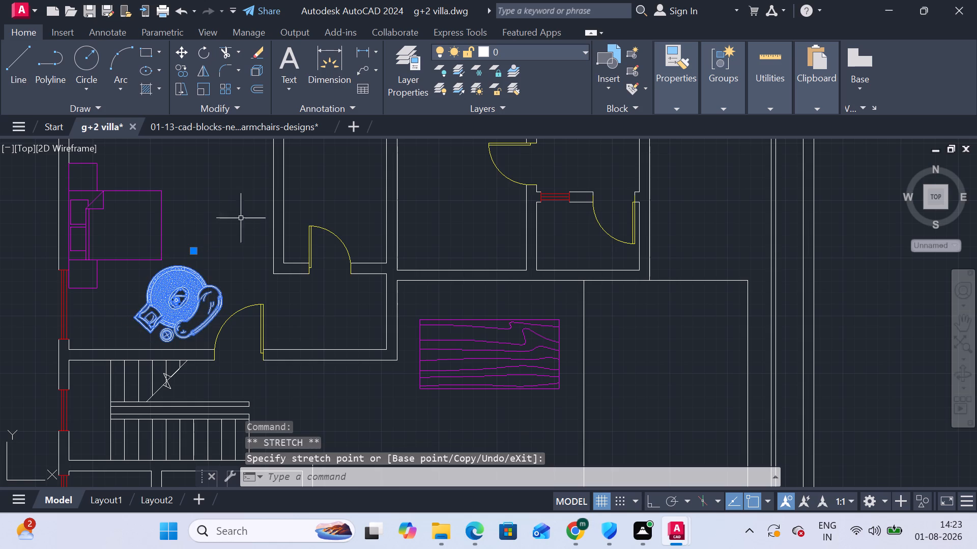
# Assign the round-rug sofa set to the furniture layer and clear the selection.
pyautogui.click(532, 49)
pyautogui.click(537, 131)
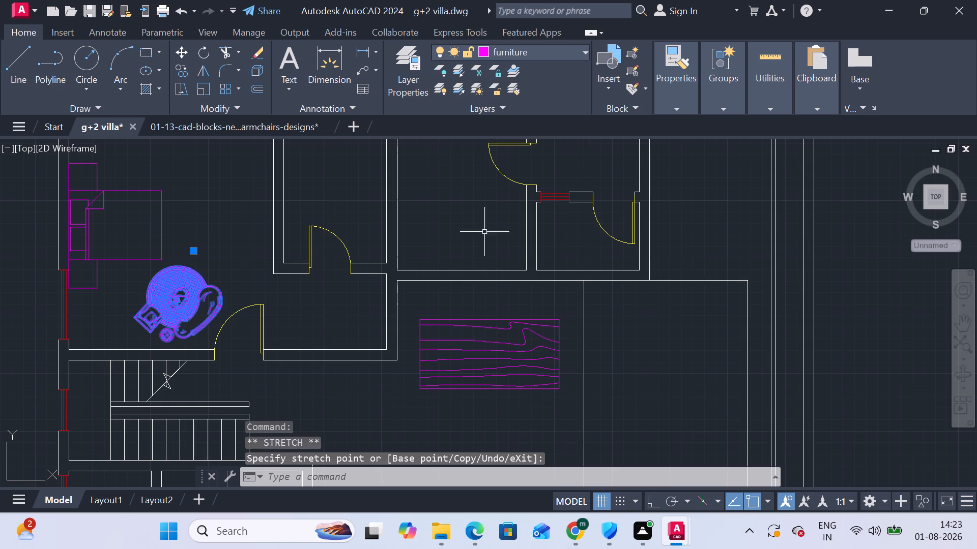
pyautogui.press('Escape')
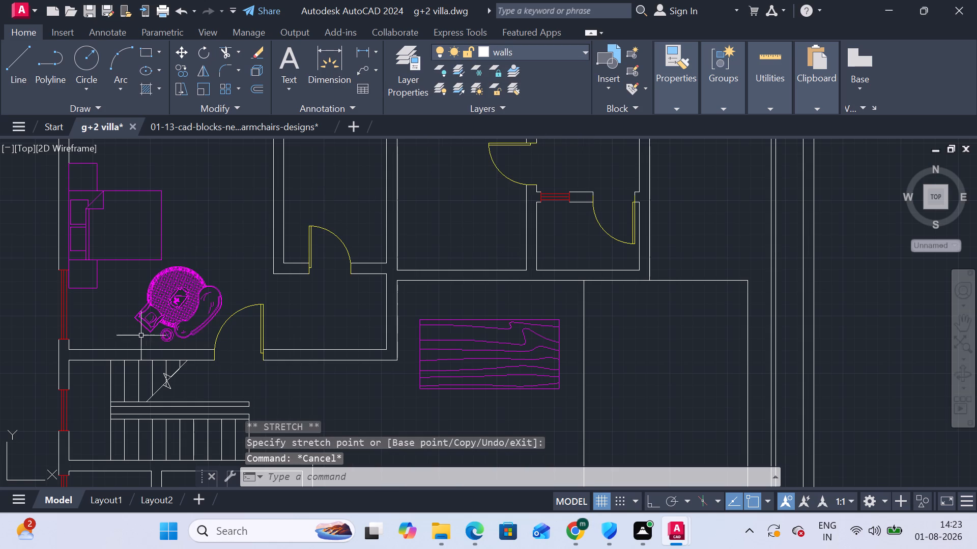
# Select the large wood-grain table in the central hall, east of the northwest bedroom's door.
pyautogui.scroll(1, 136, 328)
pyautogui.scroll(-3, 141, 322)
pyautogui.scroll(1, 160, 316)
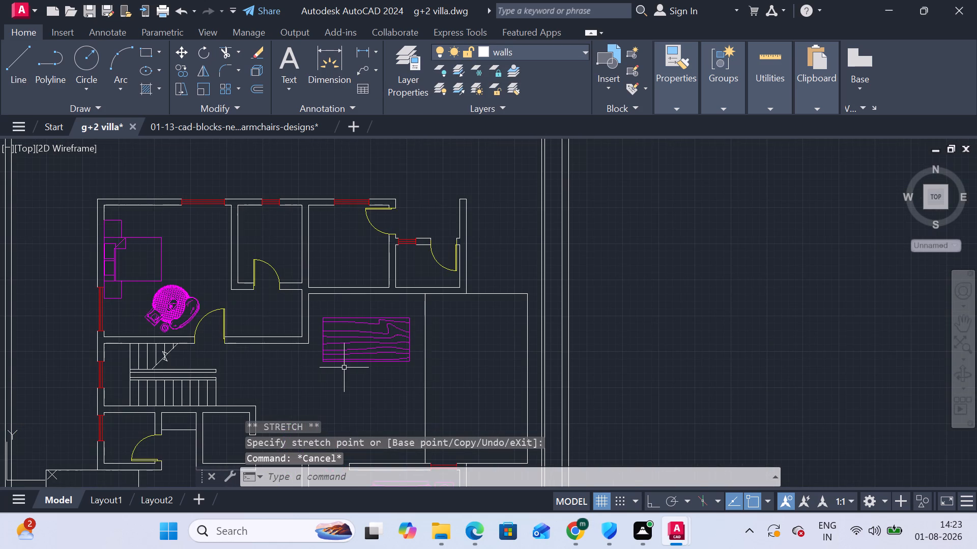
pyautogui.scroll(1, 347, 365)
pyautogui.scroll(-1, 342, 364)
pyautogui.click(372, 356)
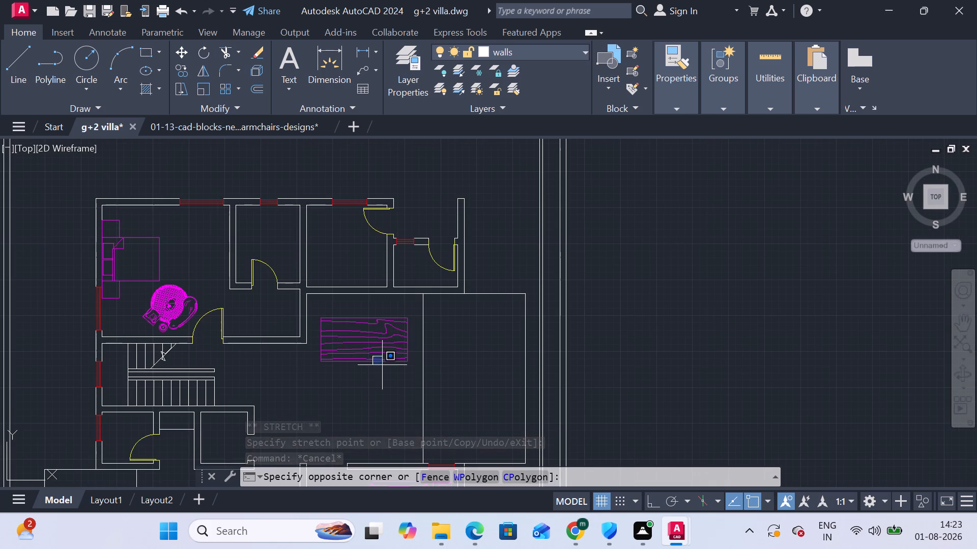
pyautogui.click(403, 337)
pyautogui.click(399, 337)
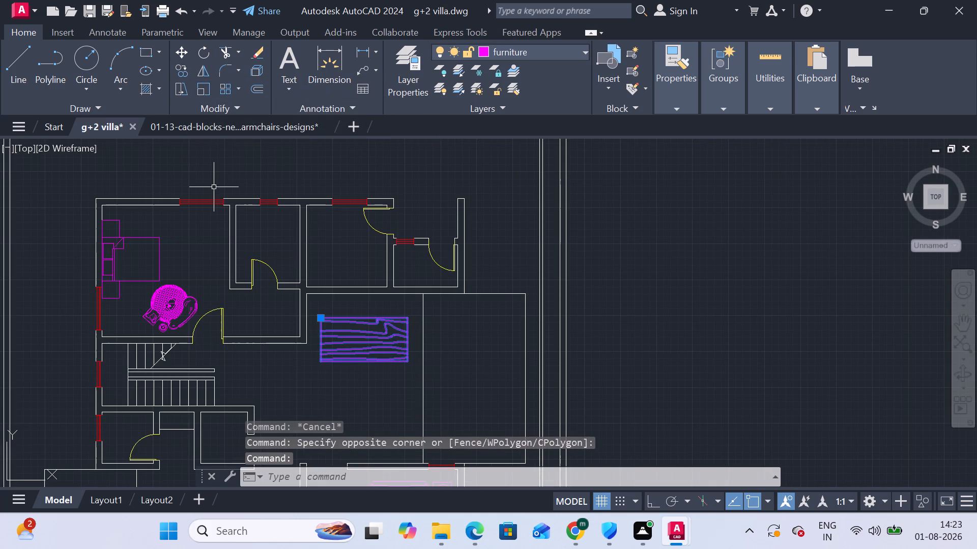
# Look through the Downloads folder for further CAD block archives to use as furniture.
pyautogui.click(441, 539)
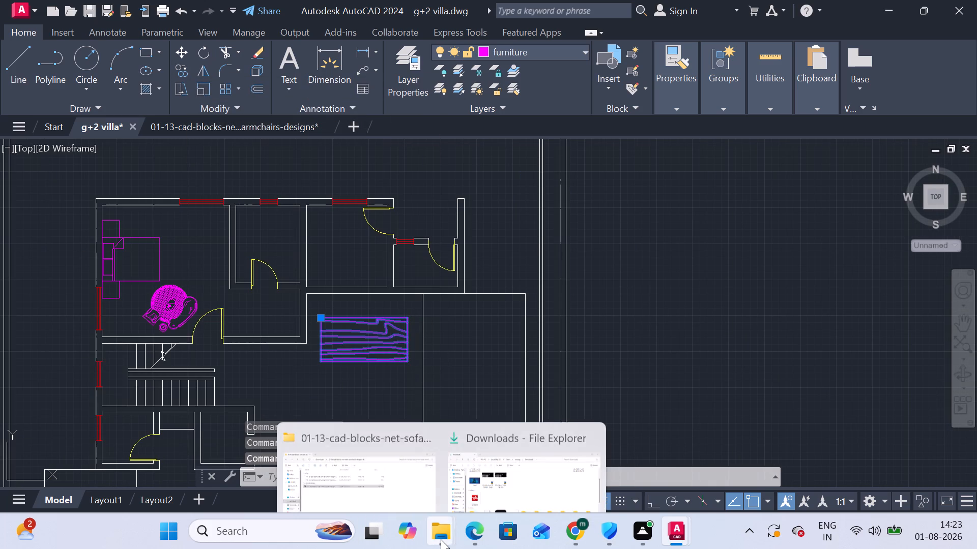
pyautogui.click(482, 461)
pyautogui.scroll(-3, 442, 410)
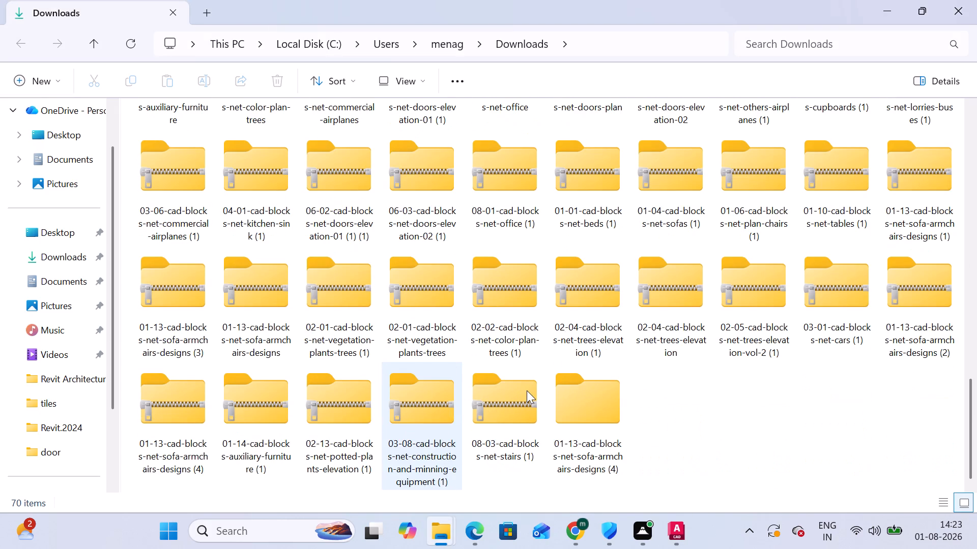
pyautogui.scroll(2, 527, 390)
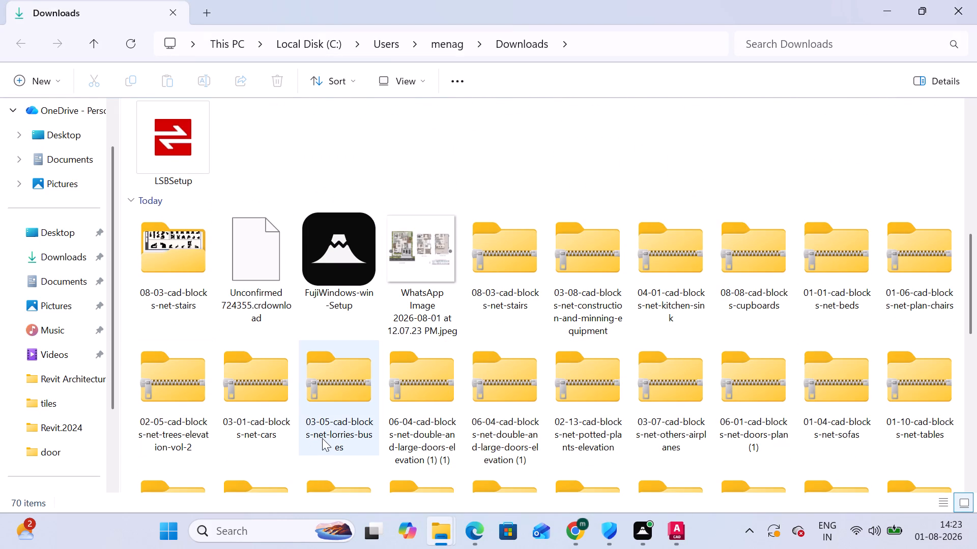
pyautogui.scroll(-1, 493, 418)
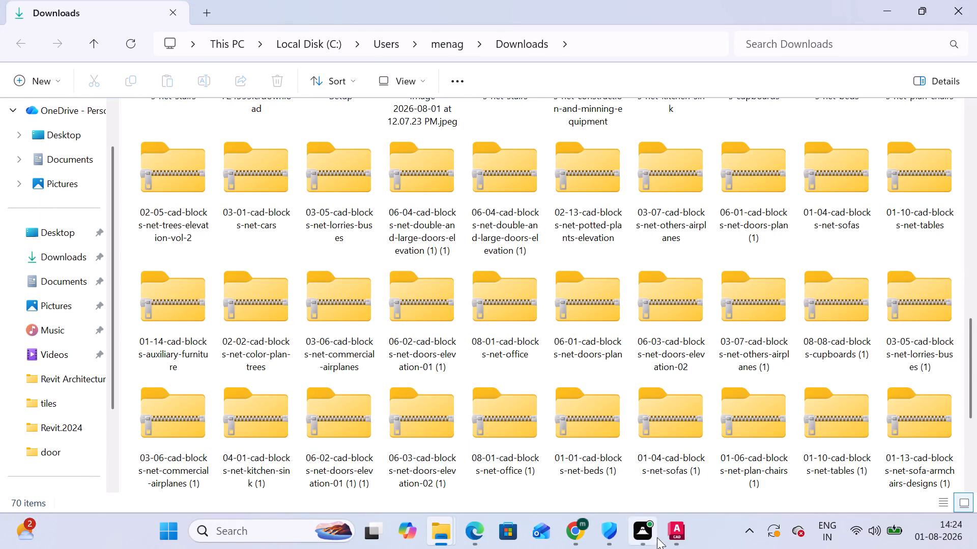
pyautogui.click(676, 541)
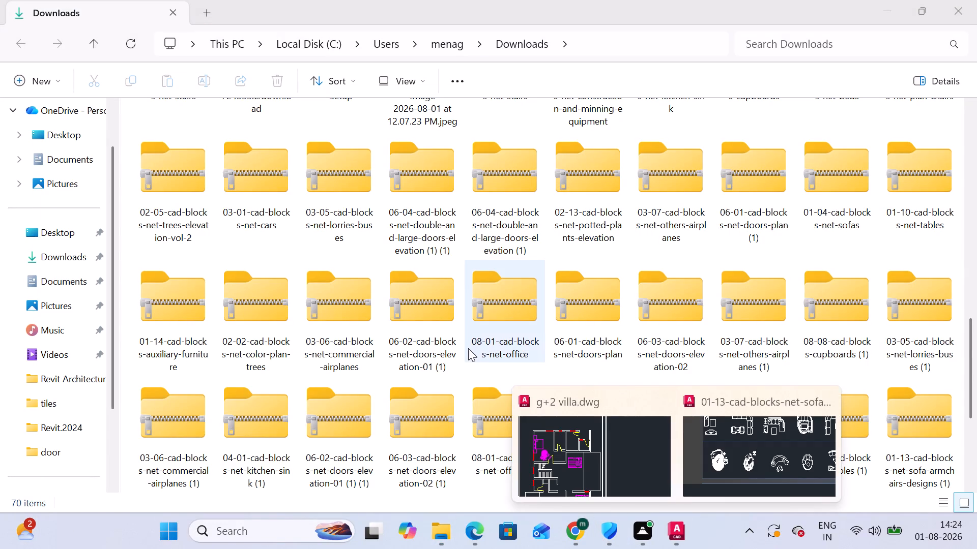
# Return to the g+2 villa drawing and examine the bedroom, hall, dining and living areas of the plan.
pyautogui.click(596, 457)
pyautogui.scroll(-2, 426, 310)
pyautogui.moveTo(413, 344); pyautogui.dragTo(432, 218, button='middle')
pyautogui.scroll(2, 346, 164)
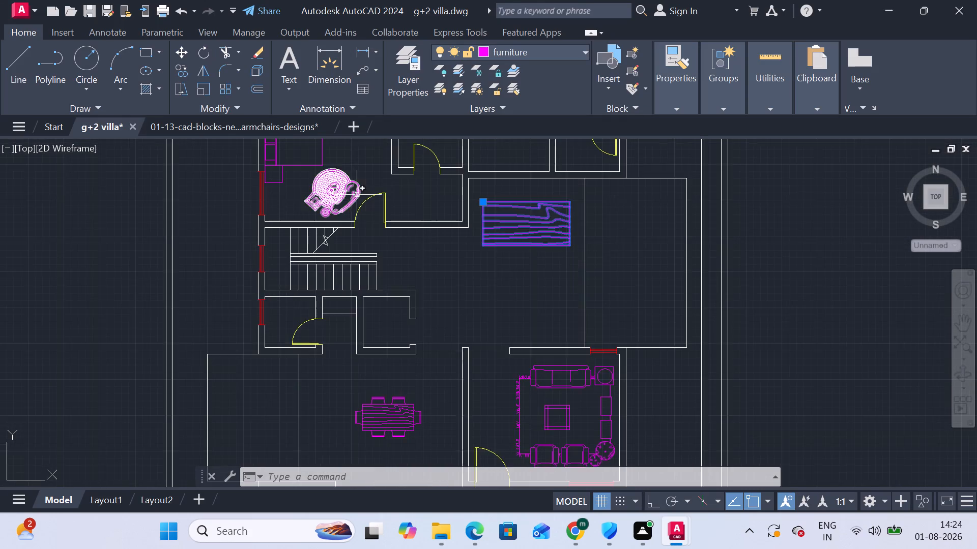
pyautogui.moveTo(359, 197); pyautogui.dragTo(371, 227, button='middle')
pyautogui.moveTo(474, 304); pyautogui.dragTo(467, 270, button='middle')
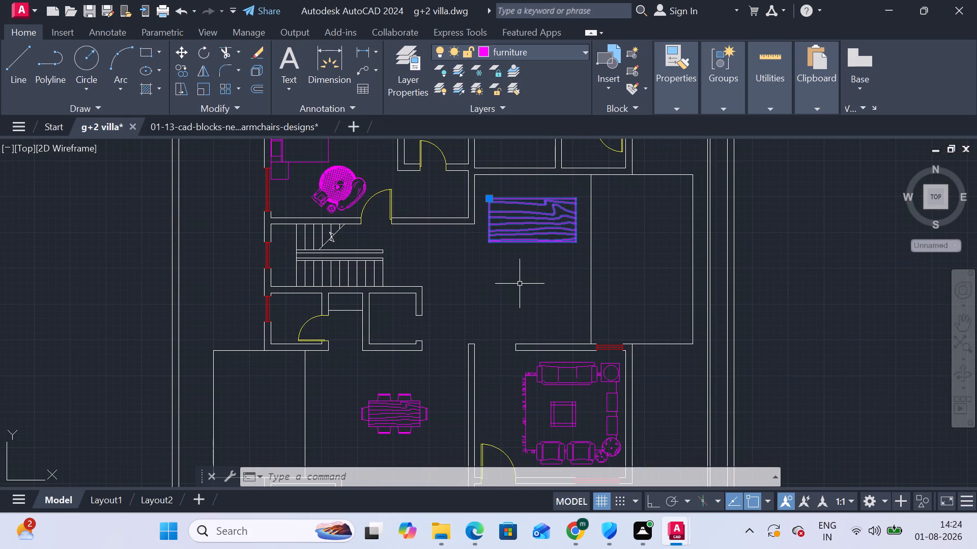
pyautogui.moveTo(405, 426); pyautogui.dragTo(411, 331, button='middle')
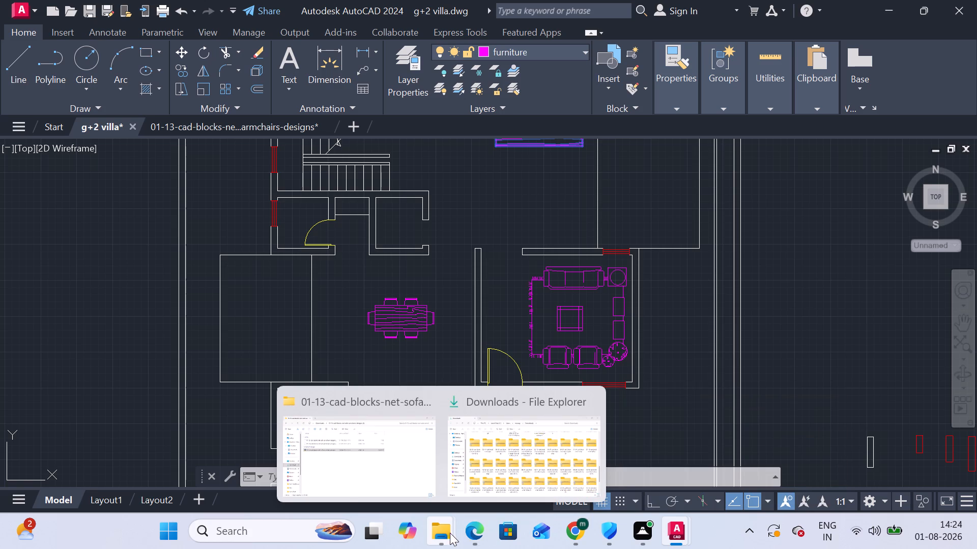
# Switch to the 01-13 sofa and armchair designs drawing and examine its rows of blocks for a suitable set.
pyautogui.click(234, 129)
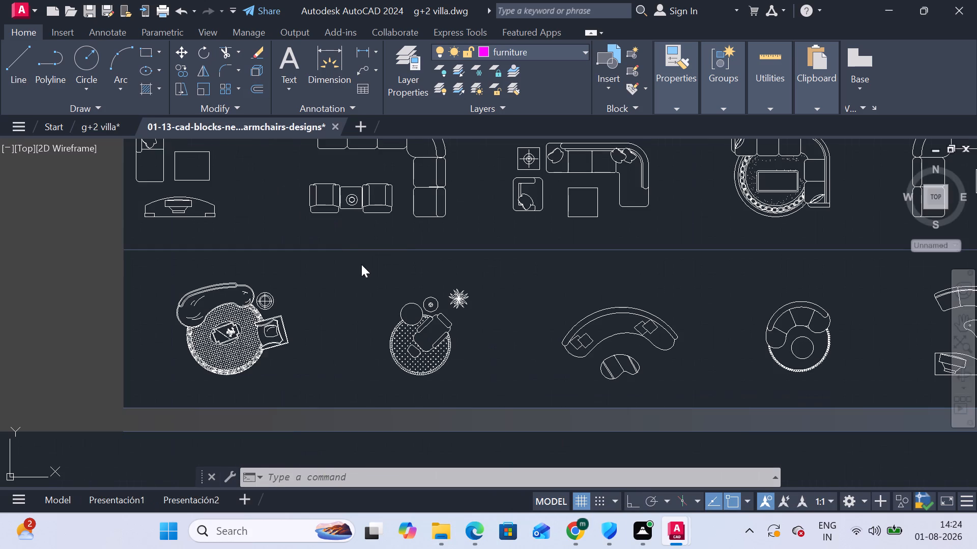
pyautogui.scroll(-2, 381, 245)
pyautogui.moveTo(473, 225); pyautogui.dragTo(287, 328, button='middle')
pyautogui.middleClick(290, 334)
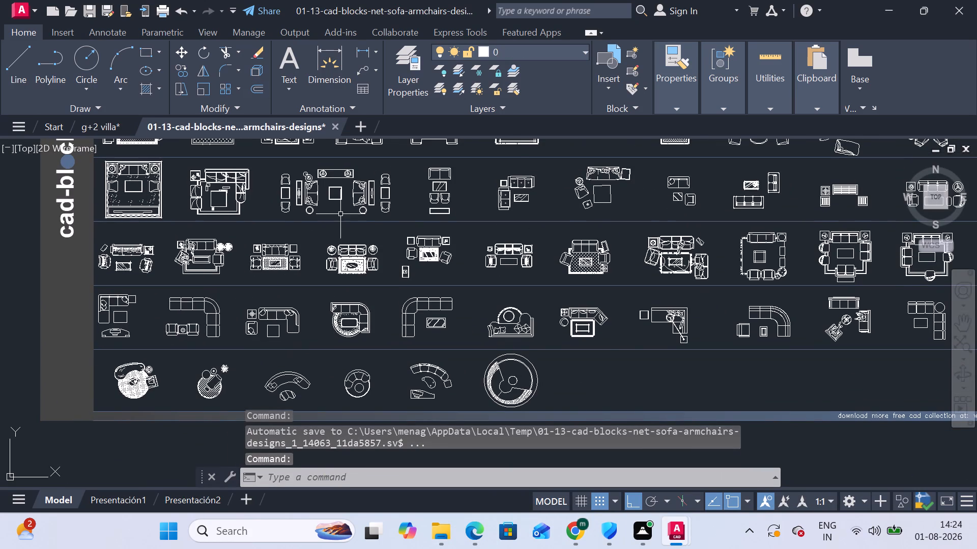
pyautogui.moveTo(515, 205); pyautogui.dragTo(499, 250, button='middle')
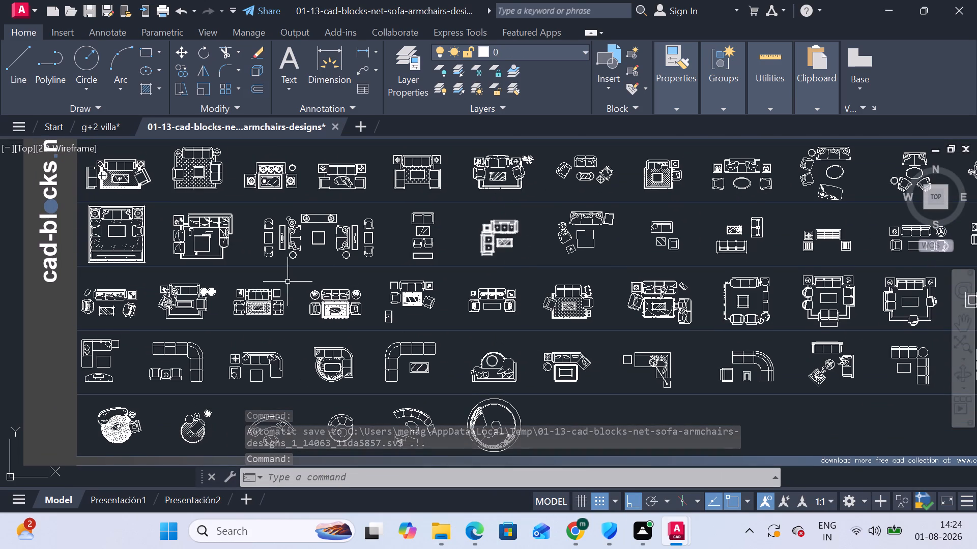
pyautogui.scroll(2, 288, 195)
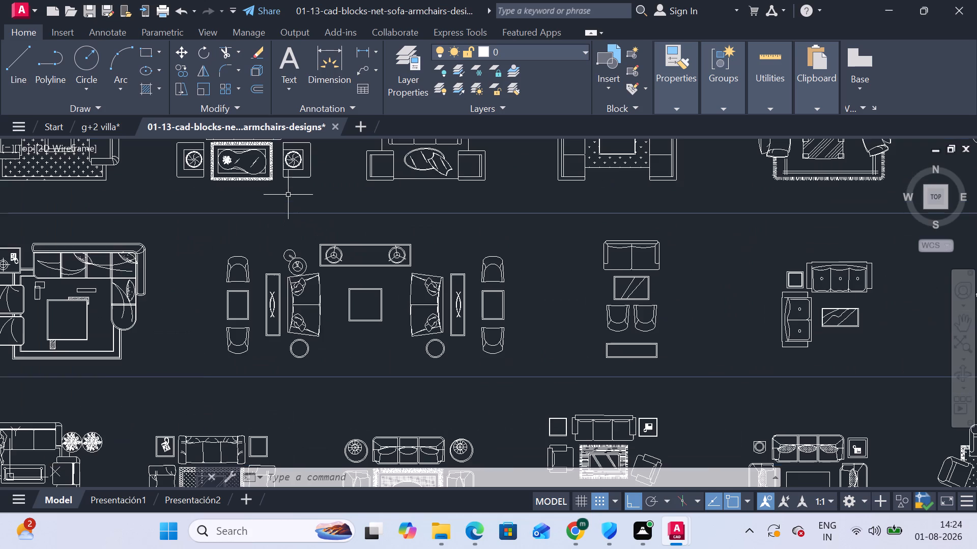
pyautogui.scroll(-1, 301, 197)
pyautogui.scroll(-2, 441, 182)
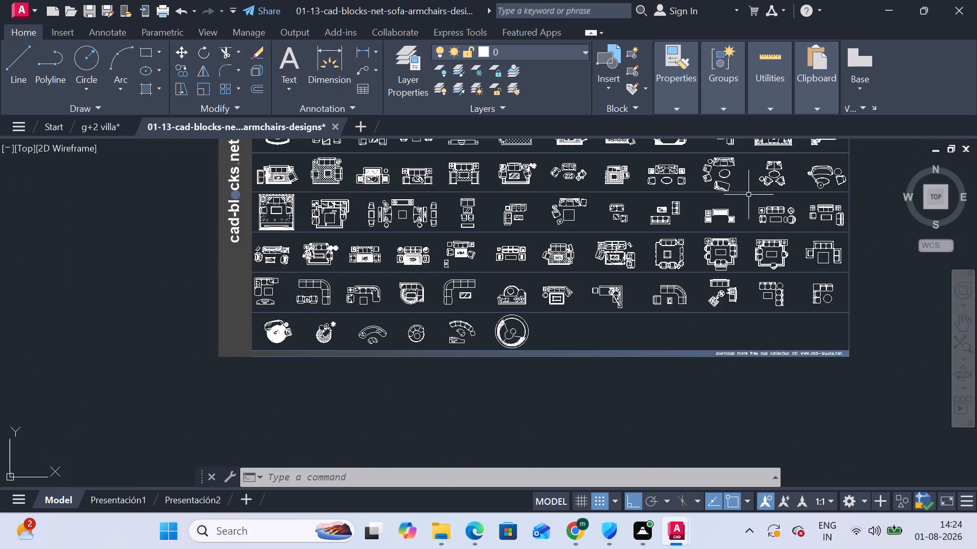
pyautogui.moveTo(749, 195); pyautogui.dragTo(653, 293, button='middle')
pyautogui.middleClick(654, 297)
pyautogui.scroll(1, 633, 355)
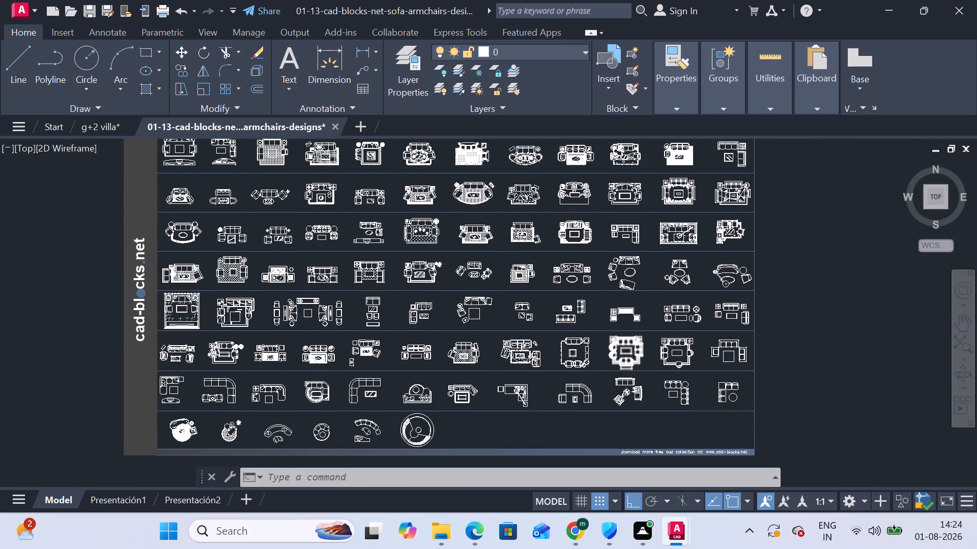
pyautogui.scroll(3, 633, 355)
pyautogui.scroll(-2, 634, 352)
pyautogui.moveTo(637, 202); pyautogui.dragTo(648, 382, button='middle')
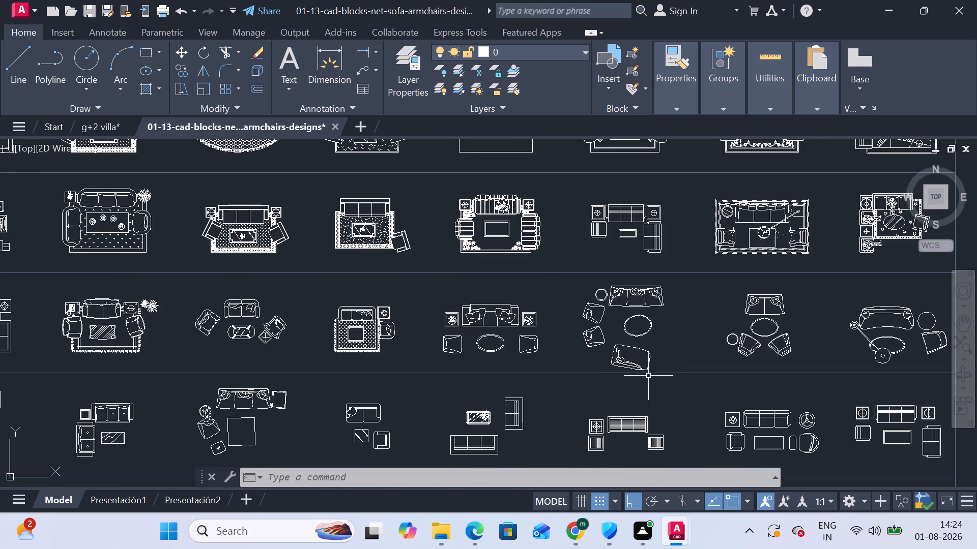
pyautogui.scroll(-2, 647, 359)
pyautogui.scroll(2, 507, 238)
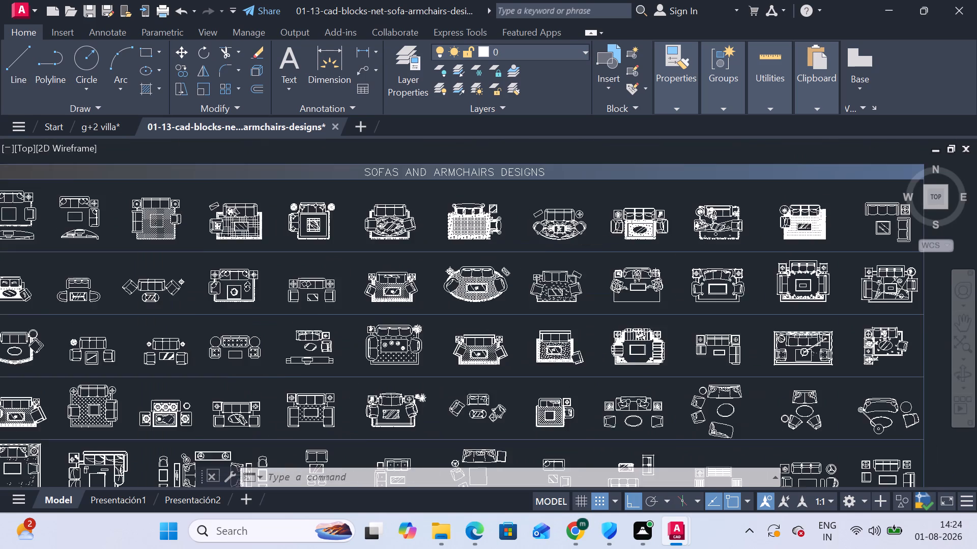
pyautogui.scroll(-2, 458, 234)
pyautogui.moveTo(498, 317); pyautogui.dragTo(501, 309, button='middle')
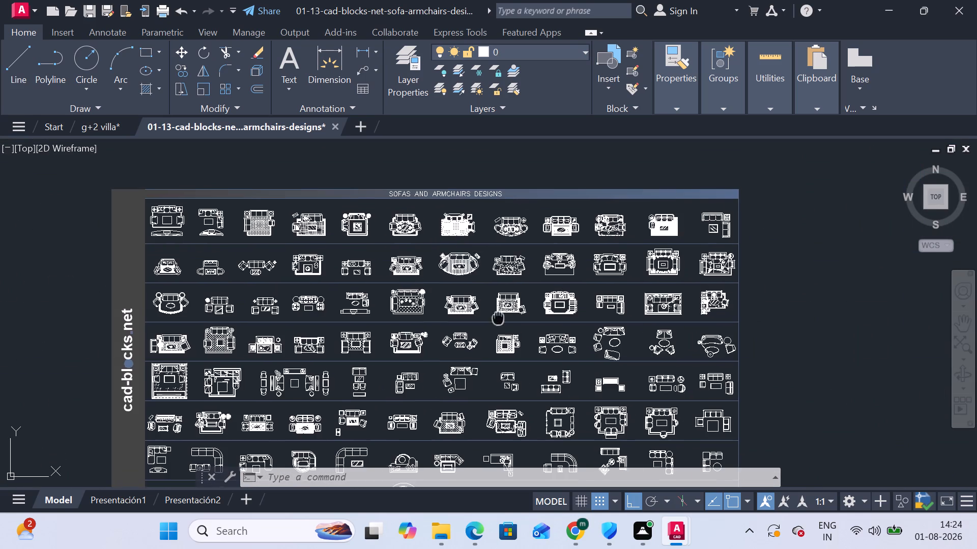
pyautogui.moveTo(501, 309); pyautogui.dragTo(556, 201, button='middle')
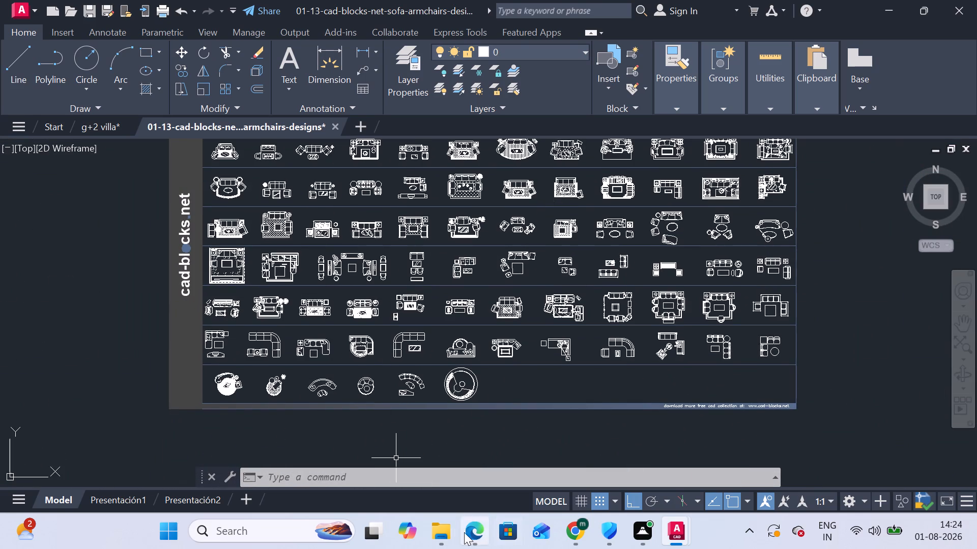
# Extract the 01-14-cad-blocks-auxiliary-furniture (1) archive with WinRAR in the Downloads folder.
pyautogui.click(450, 535)
pyautogui.click(493, 450)
pyautogui.scroll(-1, 446, 411)
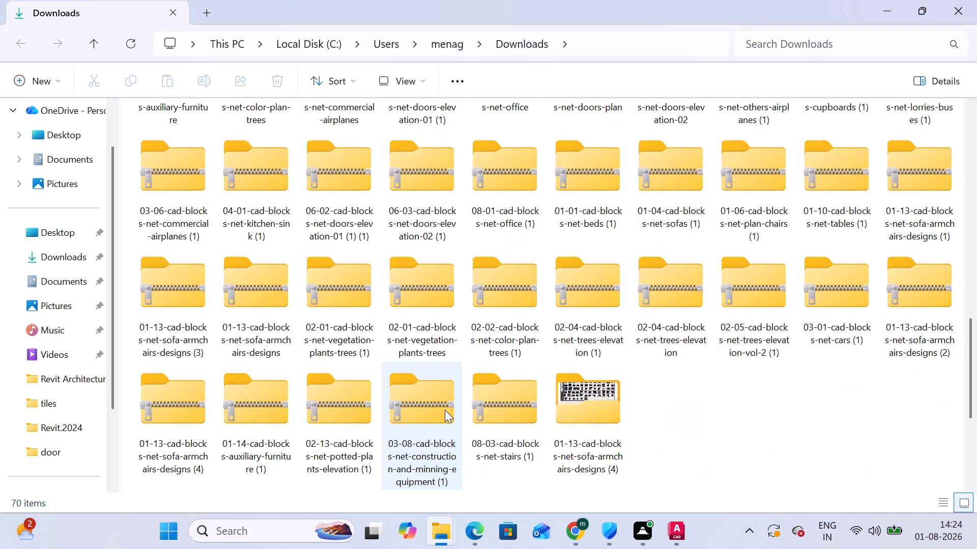
pyautogui.scroll(-2, 445, 410)
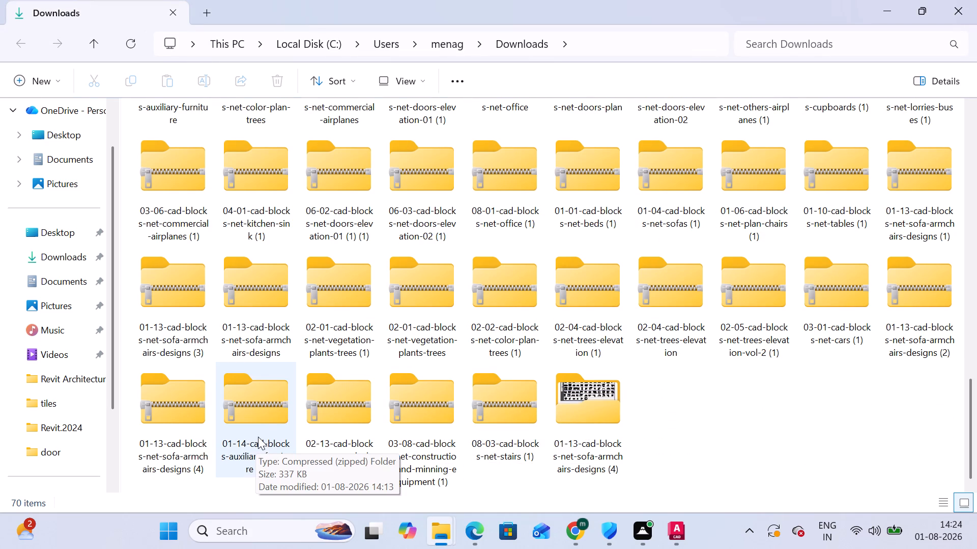
pyautogui.click(256, 412)
pyautogui.rightClick(256, 412)
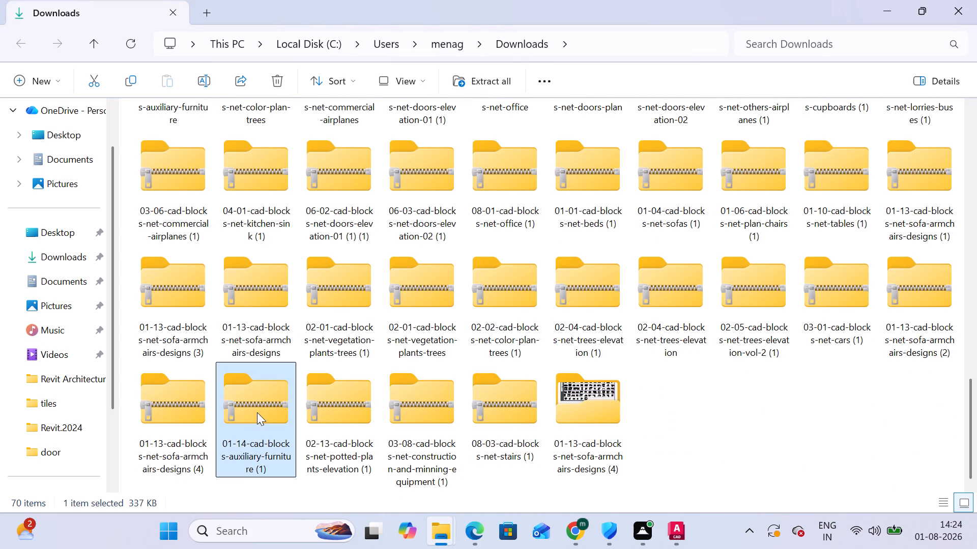
pyautogui.click(328, 408)
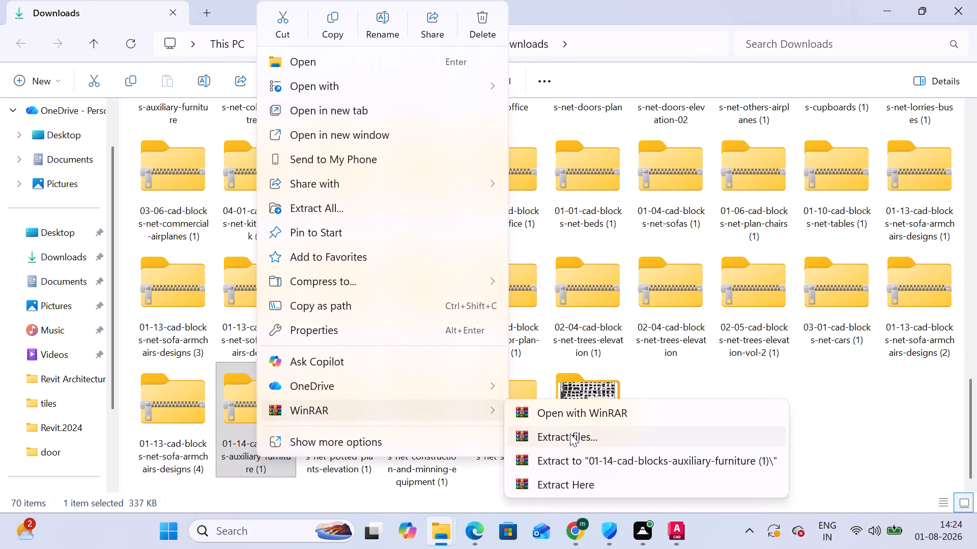
pyautogui.click(570, 434)
pyautogui.click(543, 436)
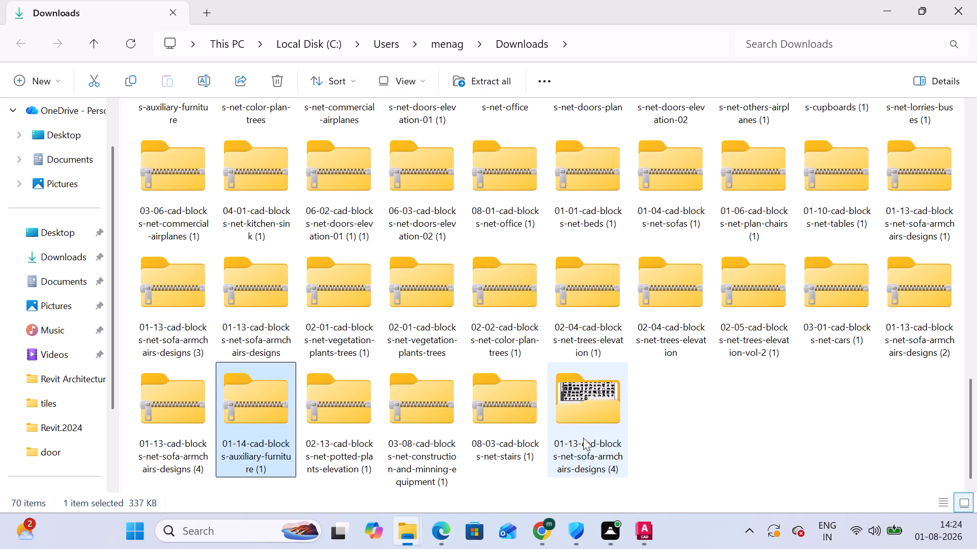
# Open the 01-14-cad-blocks-auxiliary-furniture drawing from the extracted folder in AutoCAD.
pyautogui.click(646, 412)
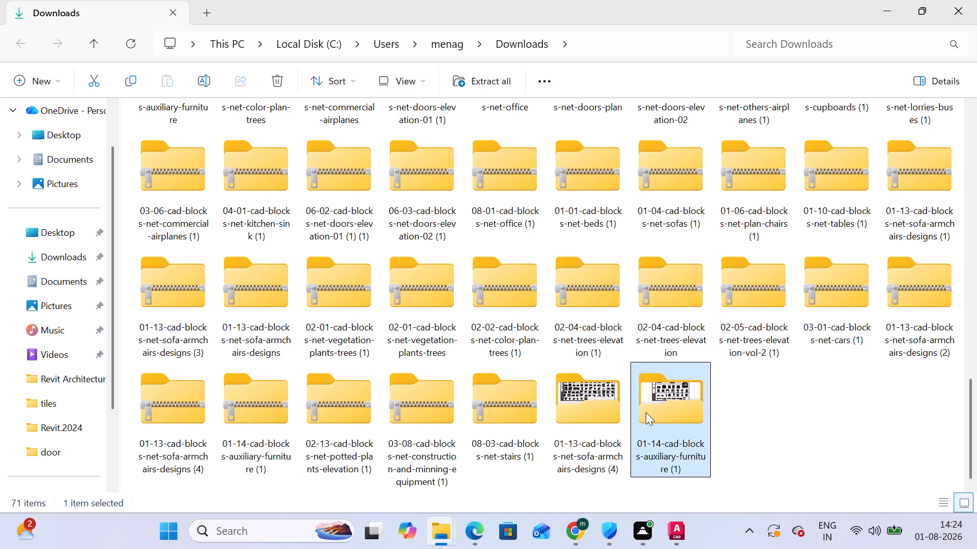
pyautogui.doubleClick(646, 412)
pyautogui.doubleClick(294, 151)
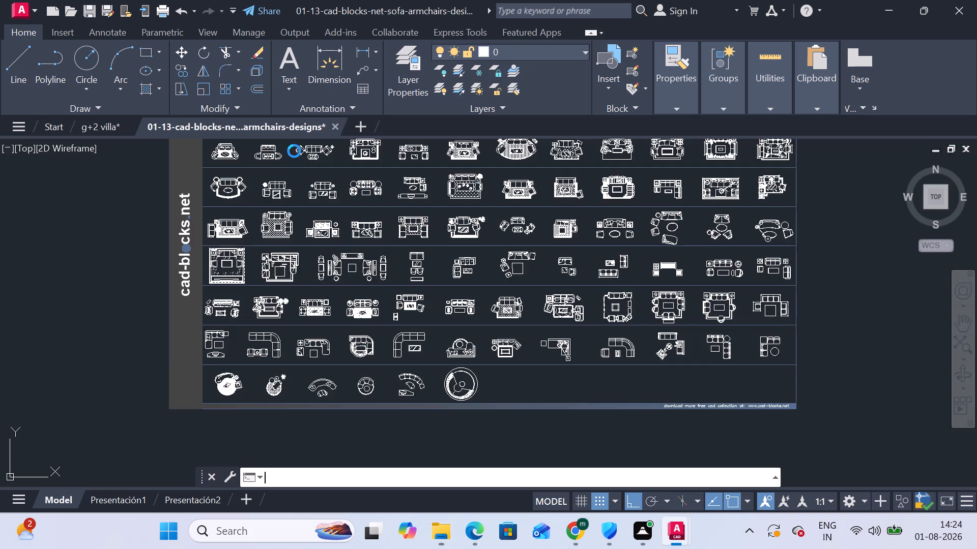
# Examine the rows of cabinets, counters, shelves and desks in the auxiliary furniture drawing for pieces suited to the villa plan.
pyautogui.scroll(2, 297, 254)
pyautogui.scroll(-2, 297, 254)
pyautogui.scroll(3, 255, 219)
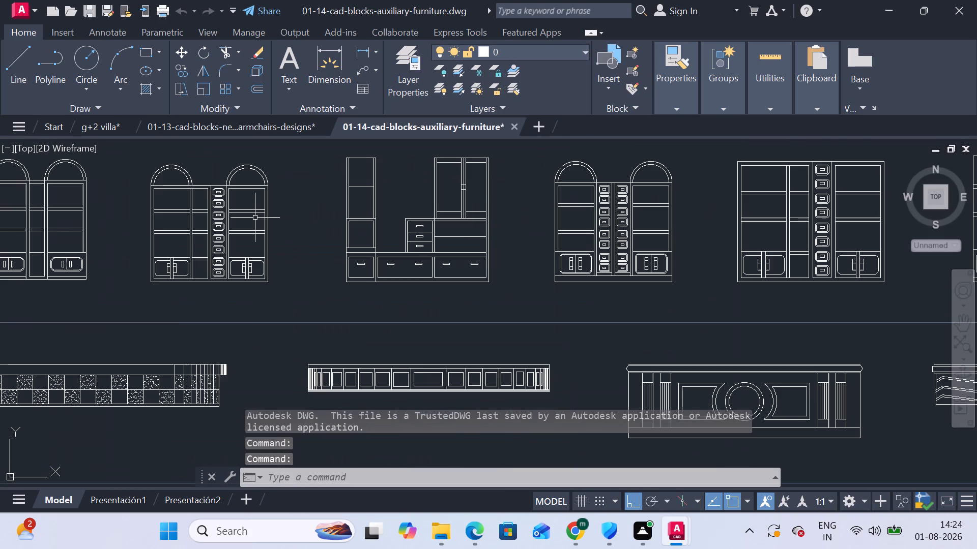
pyautogui.scroll(2, 255, 218)
pyautogui.scroll(-5, 255, 218)
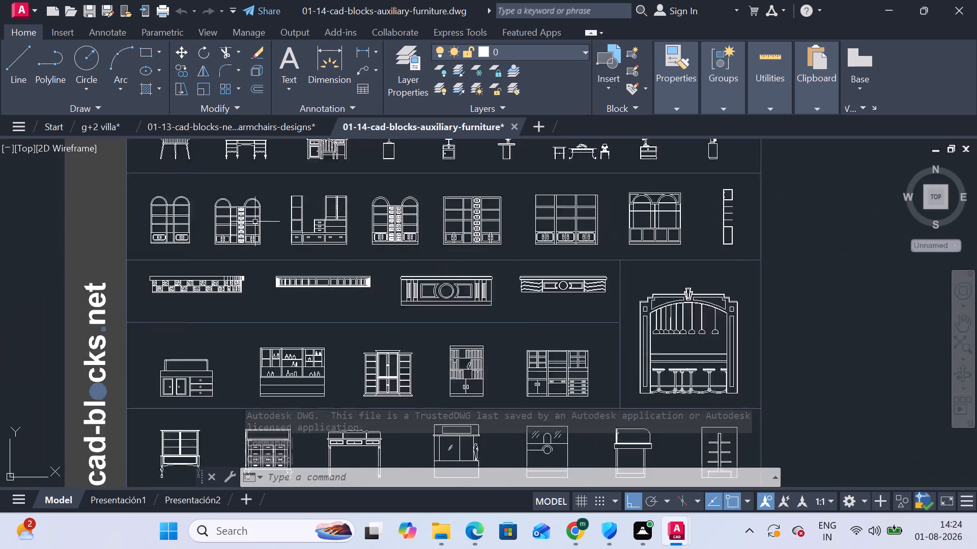
pyautogui.scroll(3, 212, 184)
pyautogui.moveTo(279, 251); pyautogui.dragTo(286, 313, button='middle')
pyautogui.scroll(-3, 492, 218)
pyautogui.moveTo(554, 306); pyautogui.dragTo(481, 168, button='middle')
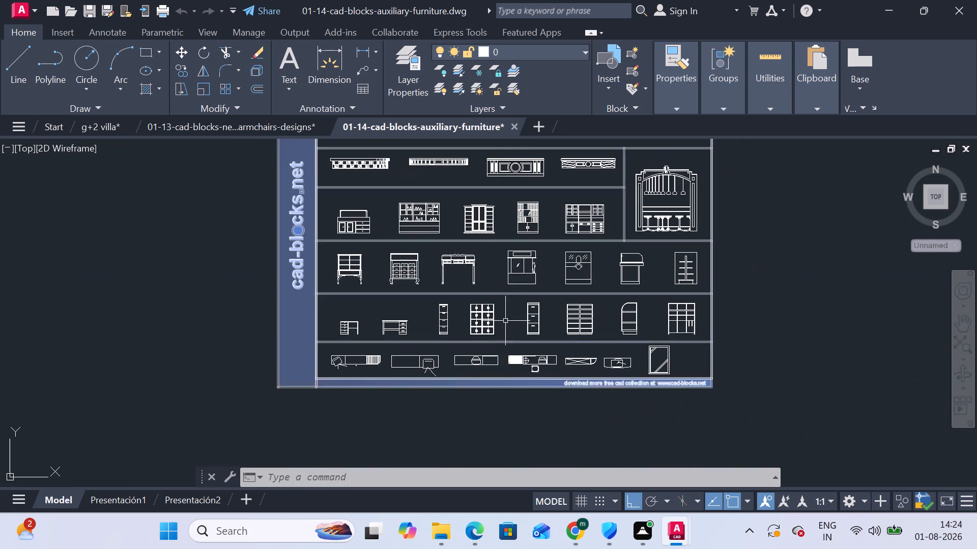
pyautogui.scroll(2, 462, 369)
pyautogui.scroll(2, 135, 365)
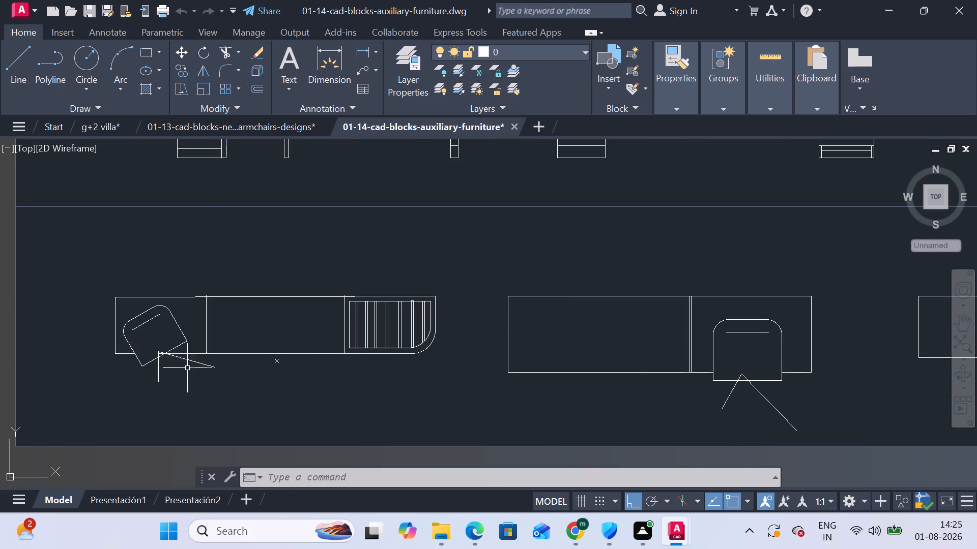
pyautogui.scroll(-2, 237, 372)
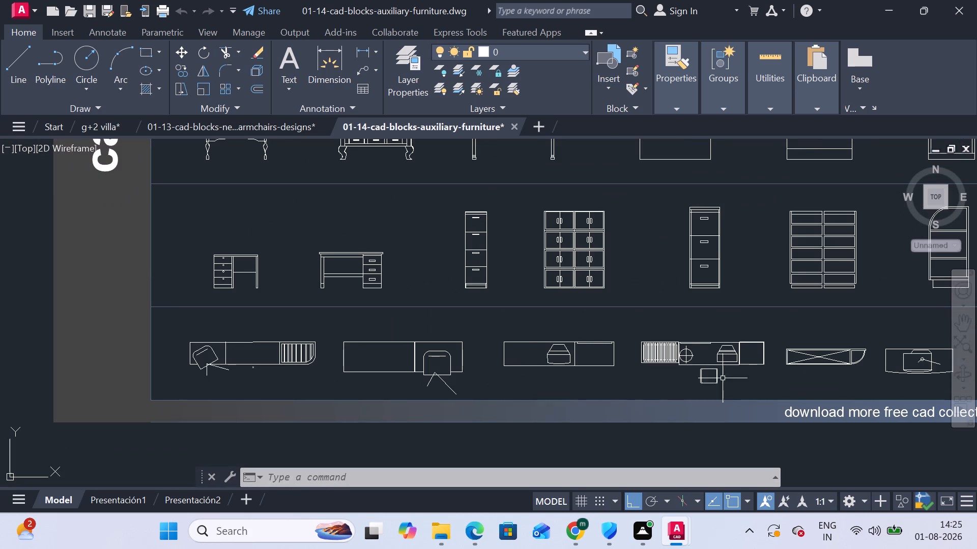
pyautogui.moveTo(723, 378); pyautogui.dragTo(460, 385, button='middle')
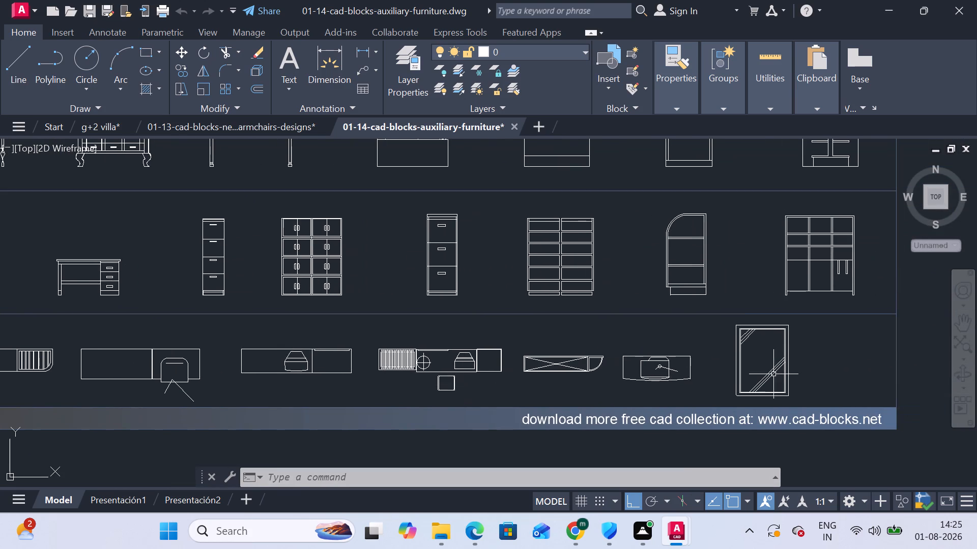
pyautogui.scroll(2, 663, 371)
pyautogui.scroll(-3, 663, 371)
pyautogui.scroll(2, 342, 329)
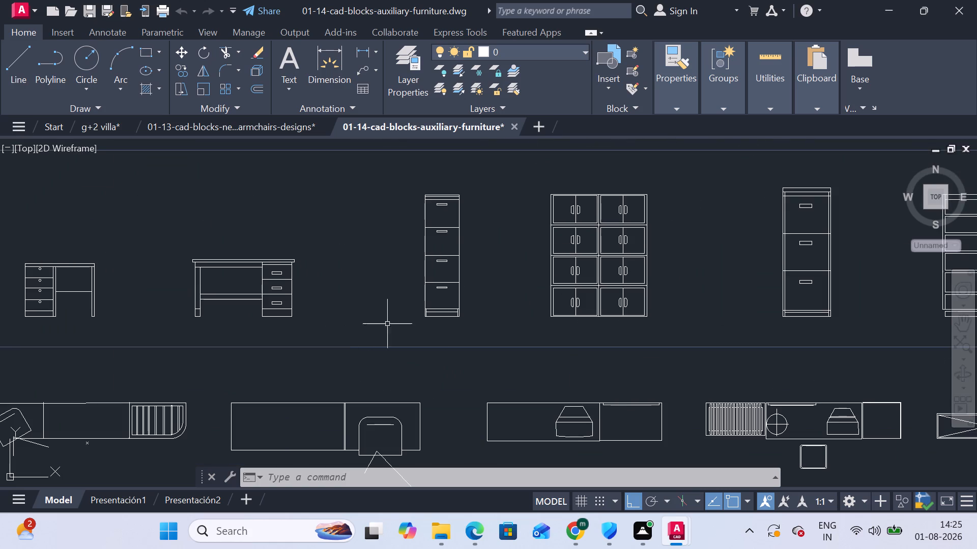
pyautogui.scroll(-2, 533, 310)
pyautogui.moveTo(523, 325); pyautogui.dragTo(489, 451, button='middle')
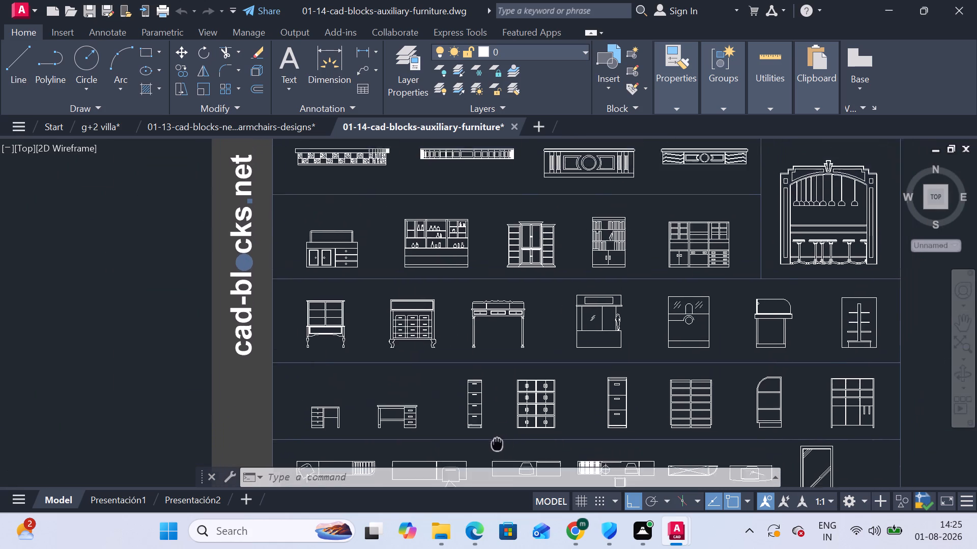
pyautogui.moveTo(489, 451); pyautogui.dragTo(473, 463, button='middle')
pyautogui.moveTo(710, 232); pyautogui.dragTo(665, 288, button='middle')
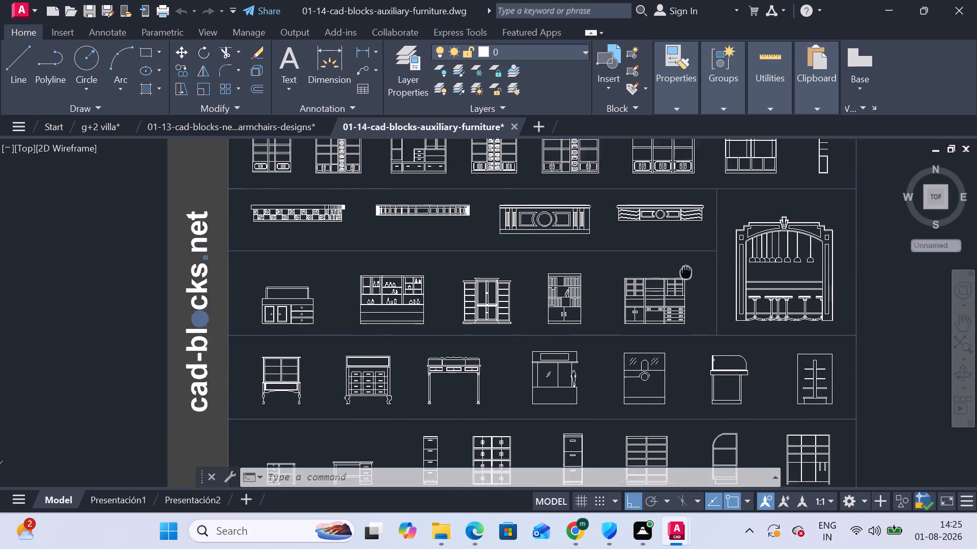
pyautogui.moveTo(665, 288); pyautogui.dragTo(550, 358, button='middle')
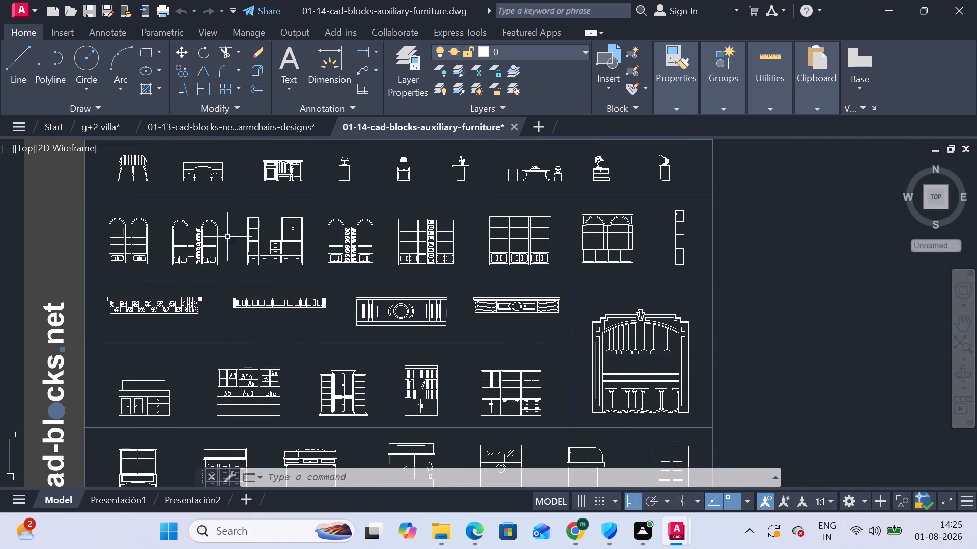
# Close the 01-14-cad-blocks-auxiliary-furniture drawing without saving changes.
pyautogui.click(516, 121)
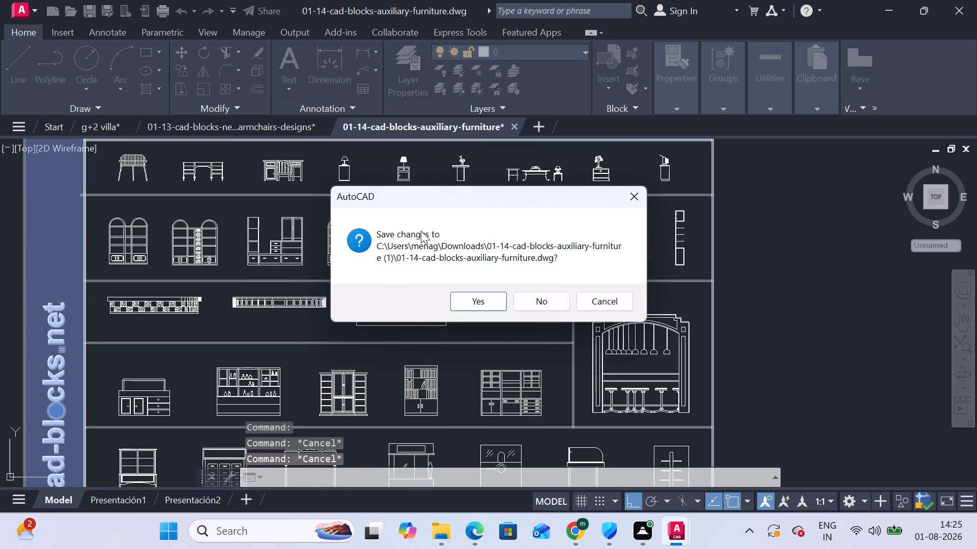
pyautogui.click(527, 300)
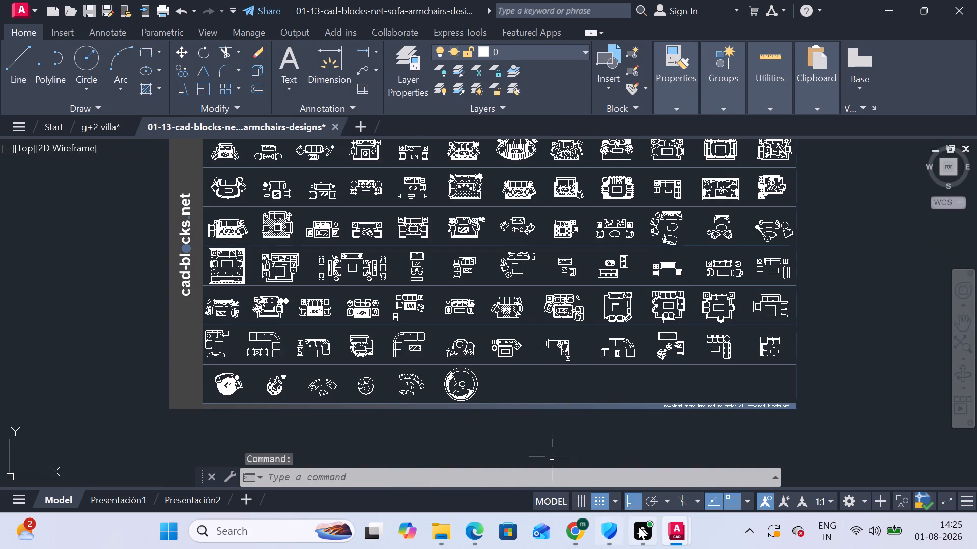
# Go back to the Downloads folder in File Explorer and view the contents of the 04-01-cad-blocks-net-kitchen-sink archive in WinRAR.
pyautogui.click(440, 534)
pyautogui.click(468, 472)
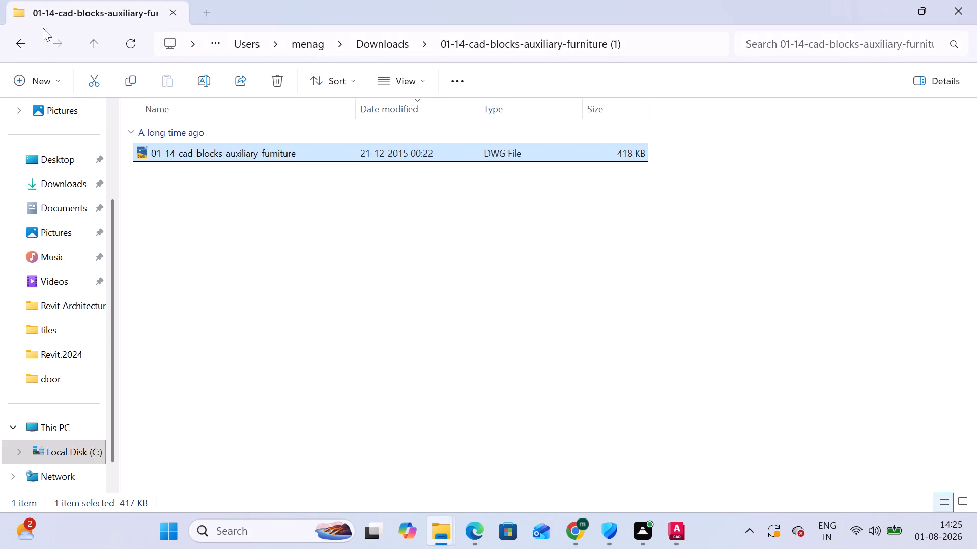
pyautogui.click(21, 48)
pyautogui.scroll(-3, 285, 295)
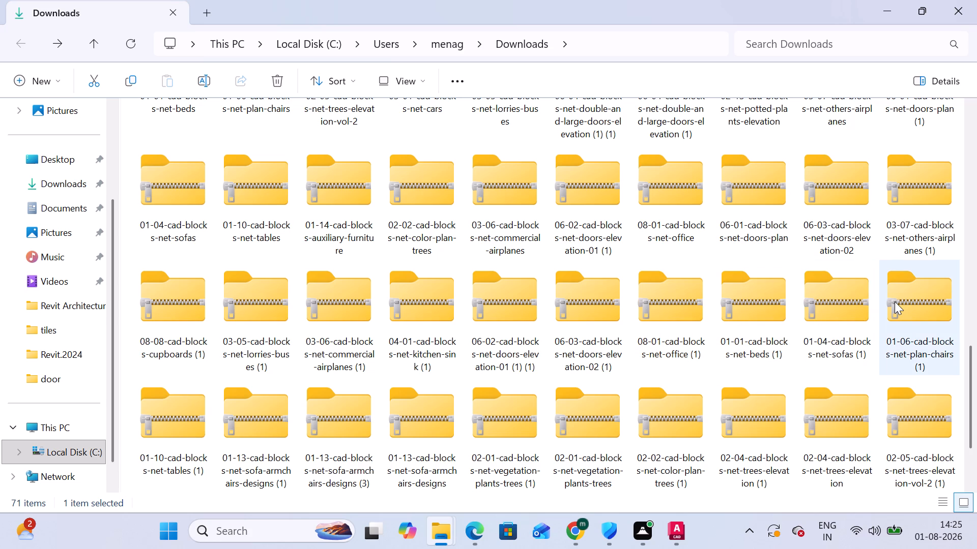
pyautogui.scroll(-1, 895, 301)
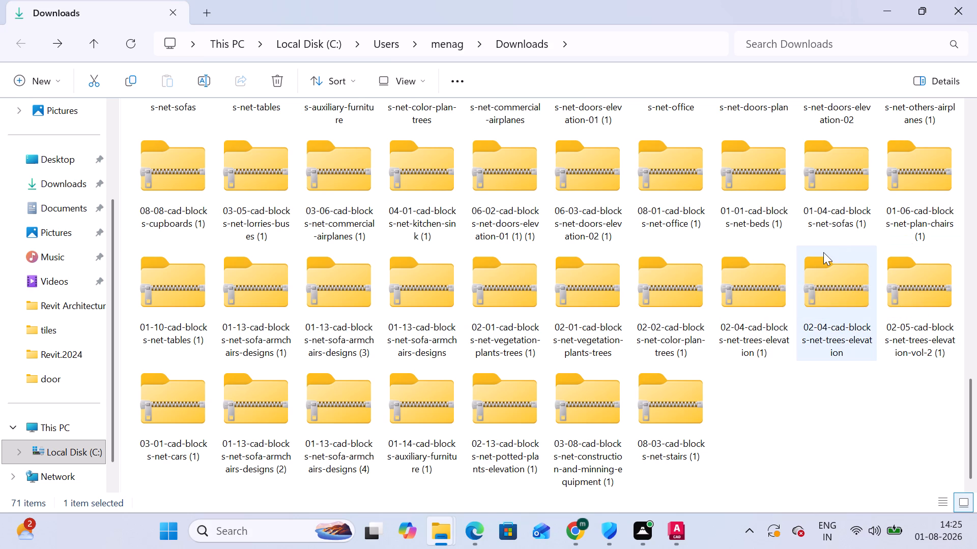
pyautogui.scroll(2, 822, 252)
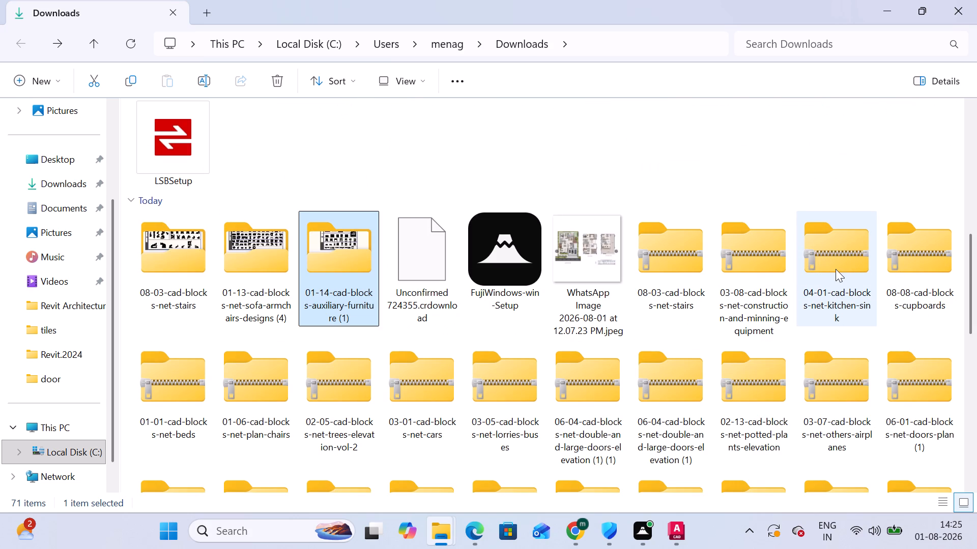
pyautogui.doubleClick(854, 253)
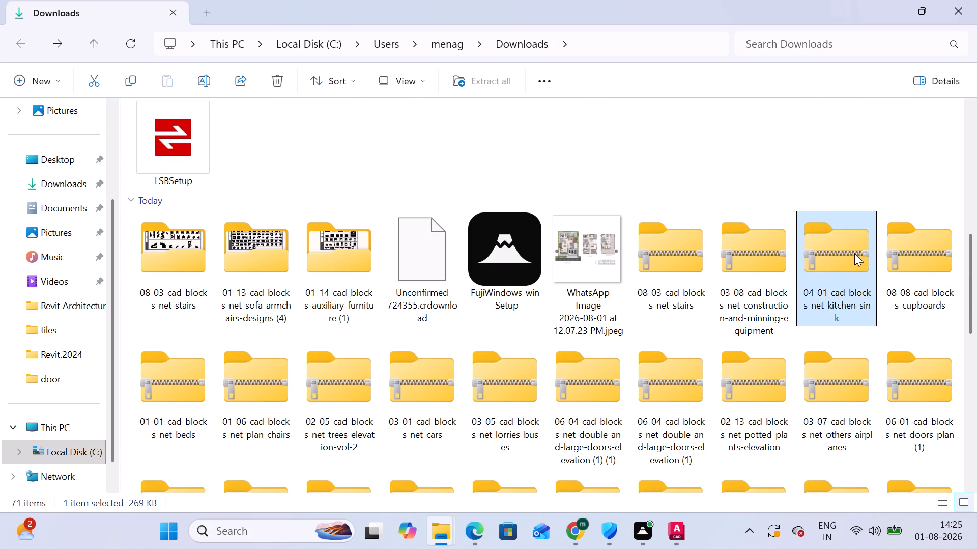
pyautogui.scroll(-1, 824, 267)
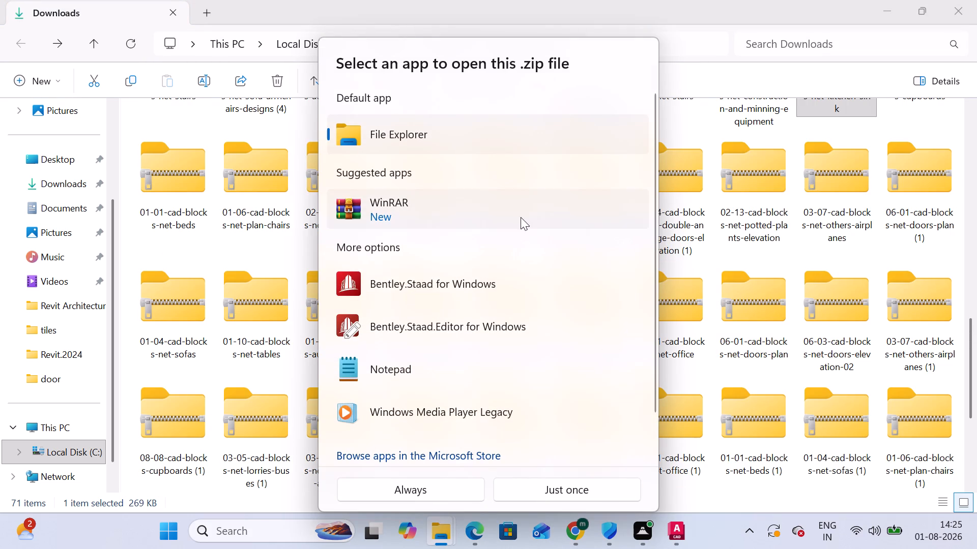
pyautogui.click(521, 217)
pyautogui.click(557, 483)
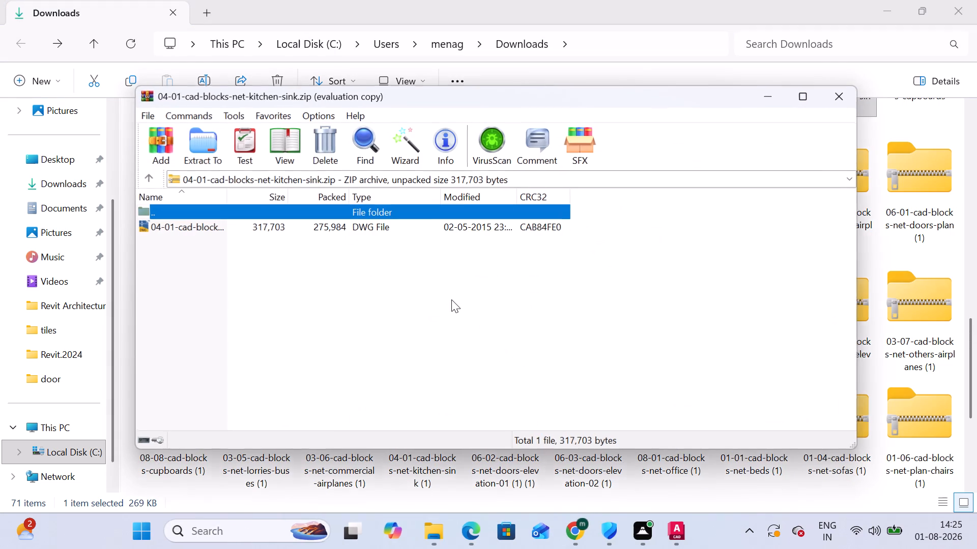
pyautogui.click(841, 101)
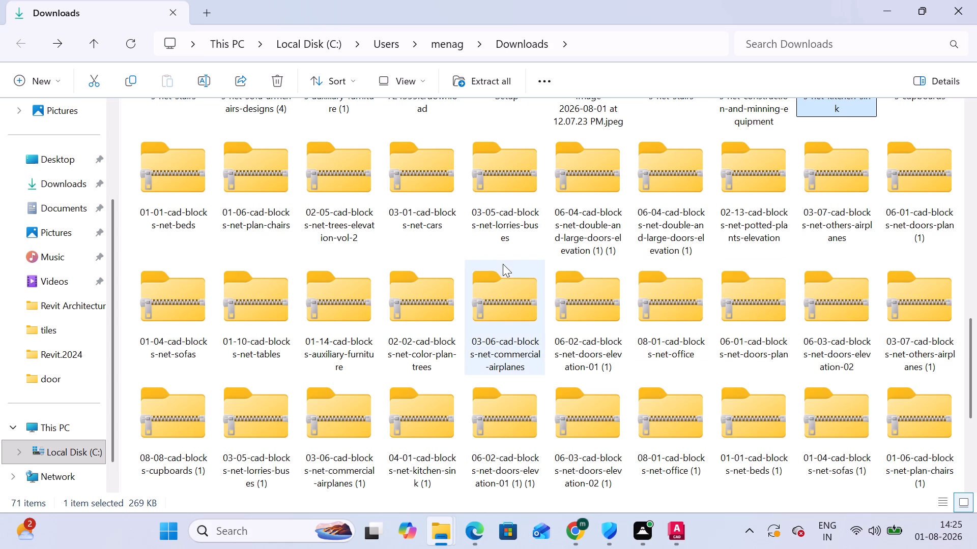
# Extract the 04-01-cad-blocks-net-kitchen-sink archive with WinRAR into its own folder in Downloads.
pyautogui.scroll(1, 707, 220)
pyautogui.rightClick(854, 266)
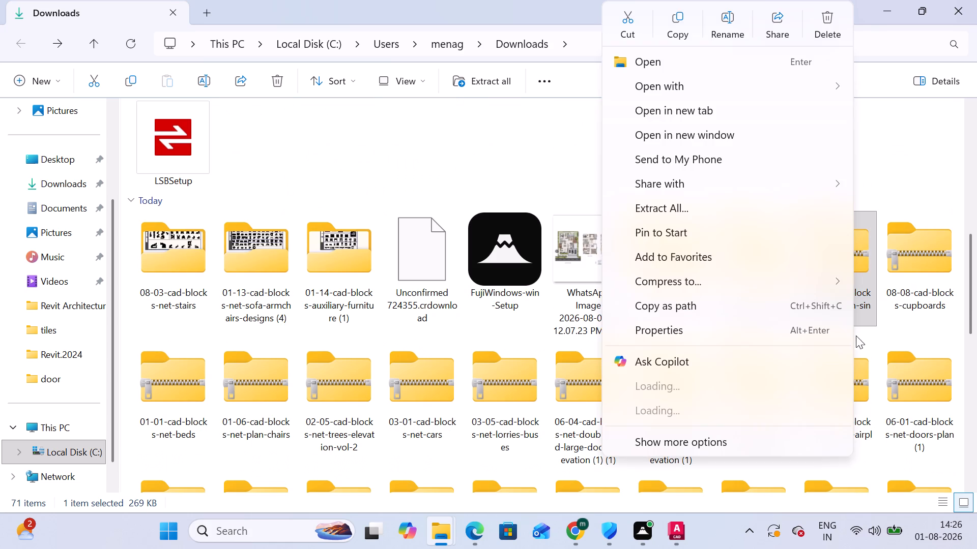
pyautogui.click(689, 410)
pyautogui.click(470, 444)
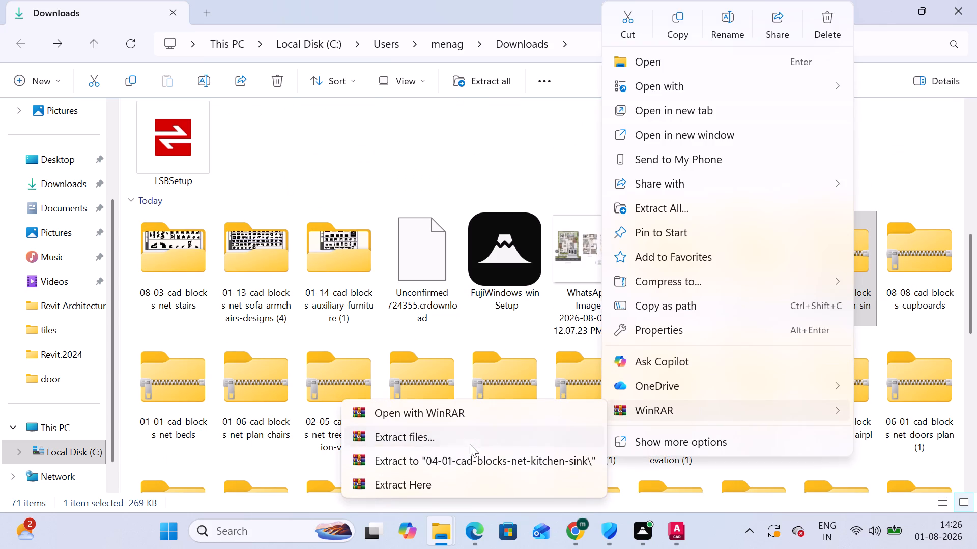
pyautogui.scroll(-3, 508, 395)
pyautogui.click(523, 438)
# Open the 04-01-cad-blocks-net-kitchen-sink drawing from the extracted folder in AutoCAD.
pyautogui.scroll(-7, 527, 425)
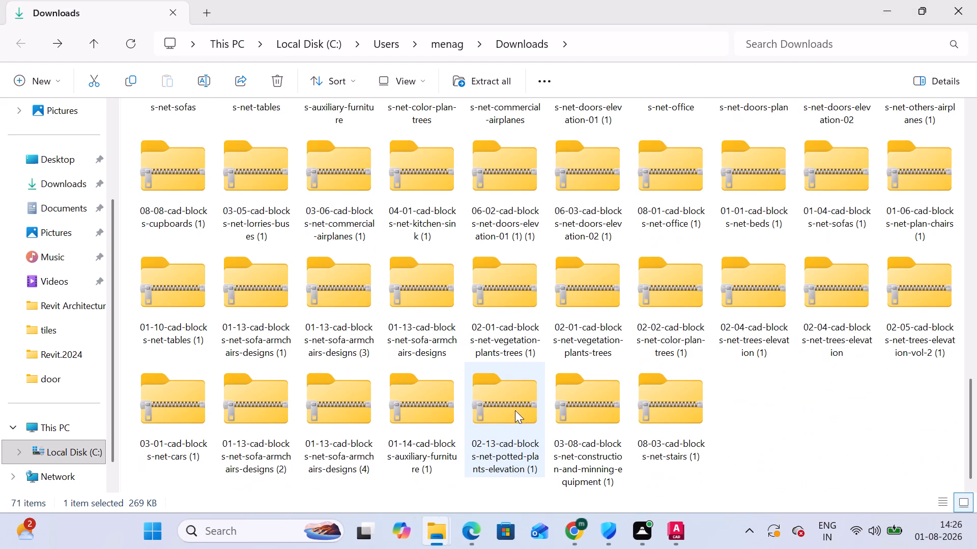
pyautogui.scroll(-2, 706, 407)
pyautogui.doubleClick(750, 404)
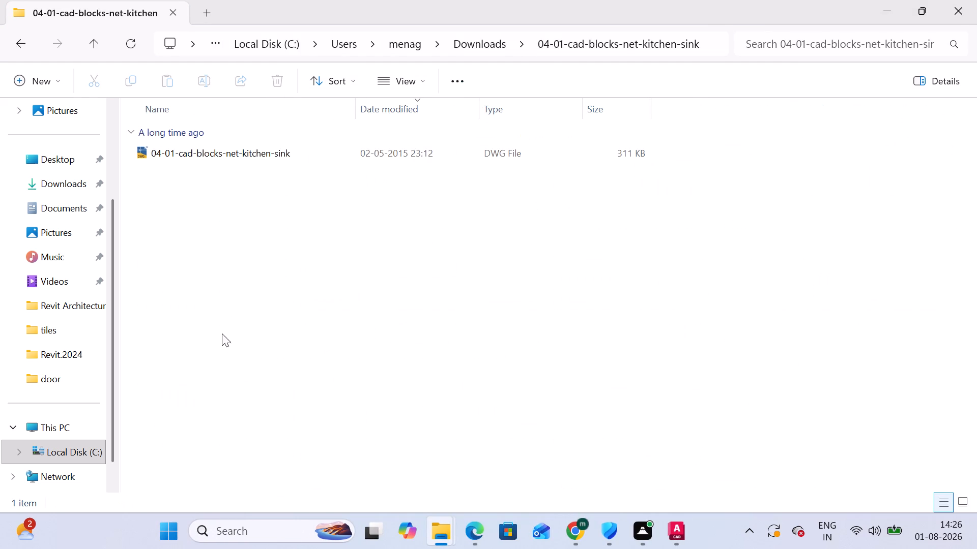
pyautogui.doubleClick(177, 157)
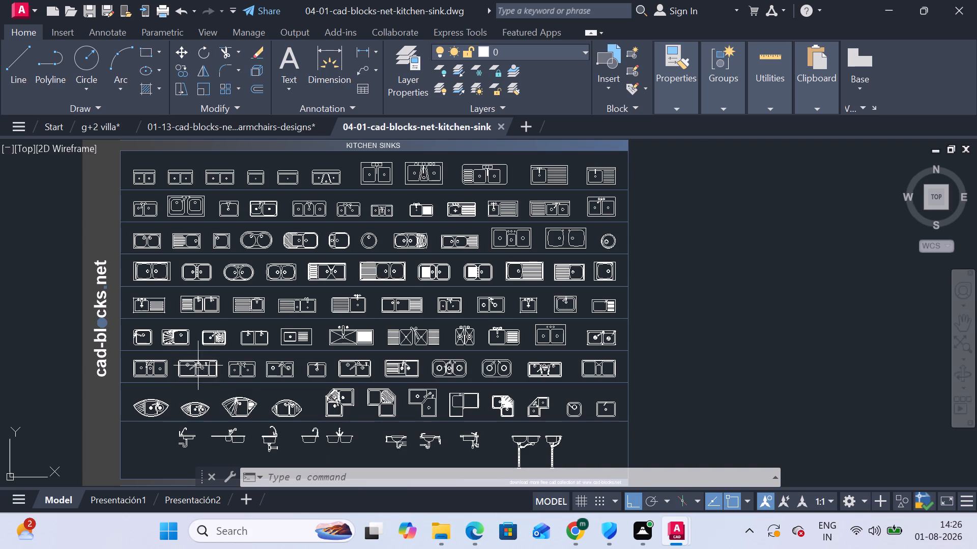
# Find the single-bowl kitchen sink block with crossed bowl lines and a ribbed drainboard, and copy it to the clipboard.
pyautogui.scroll(2, 196, 365)
pyautogui.scroll(-1, 215, 379)
pyautogui.moveTo(240, 386); pyautogui.dragTo(216, 328, button='middle')
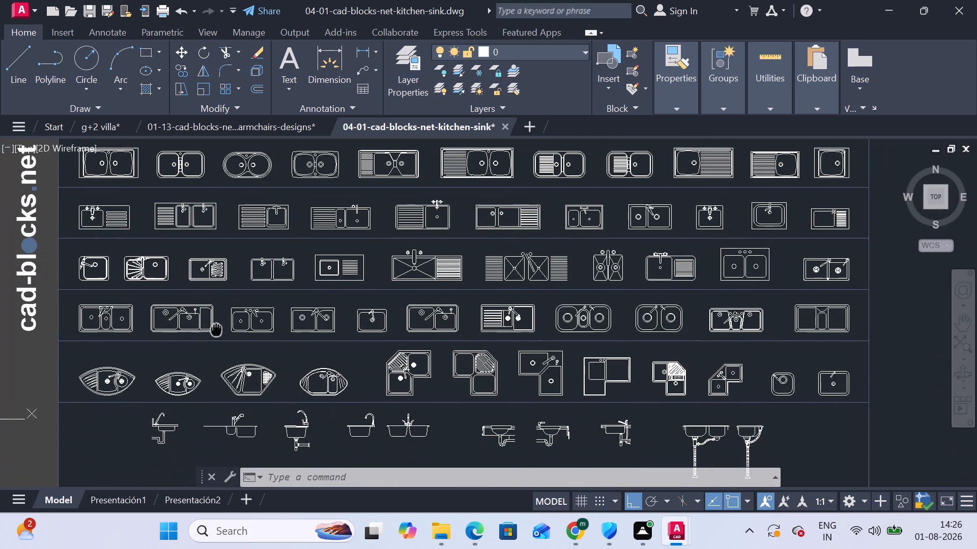
pyautogui.moveTo(216, 328); pyautogui.dragTo(208, 305, button='middle')
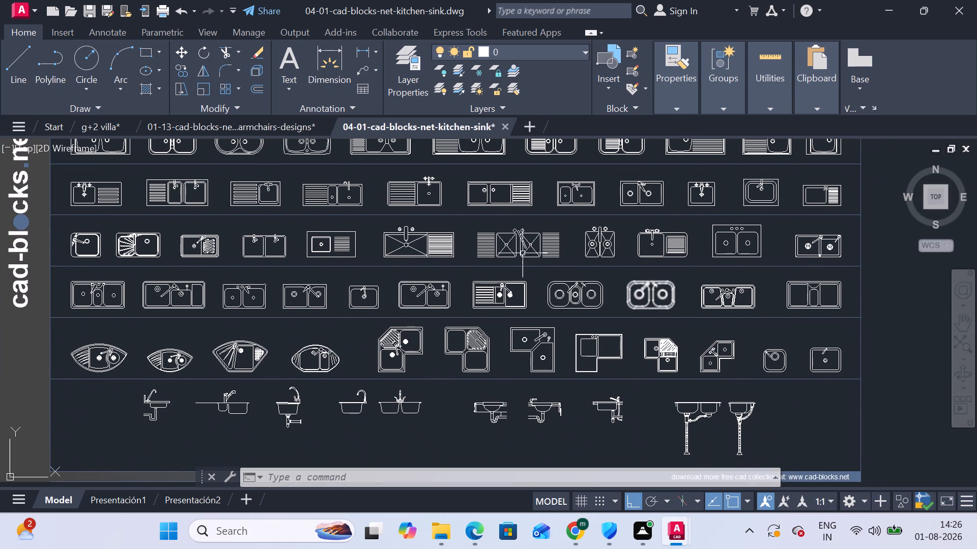
pyautogui.moveTo(487, 240); pyautogui.dragTo(471, 338, button='middle')
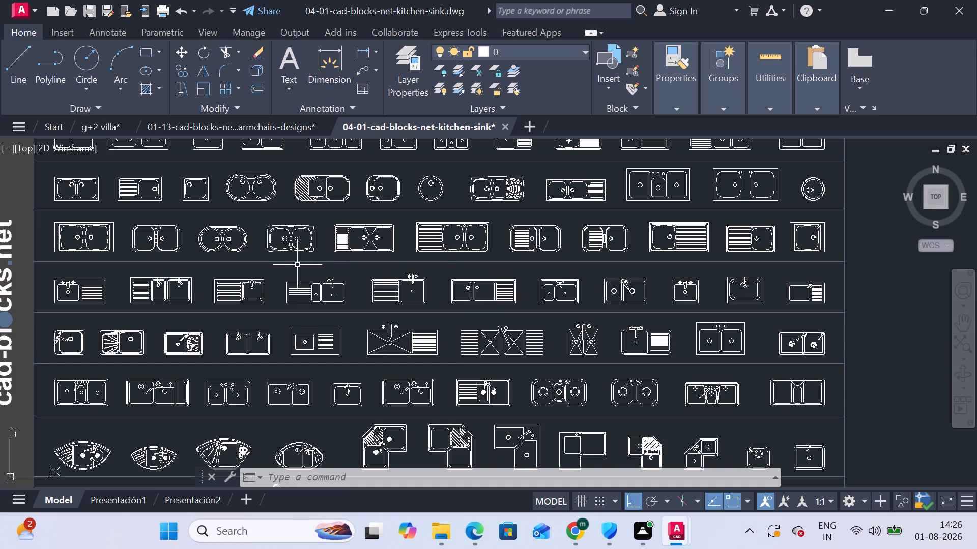
pyautogui.scroll(1, 371, 336)
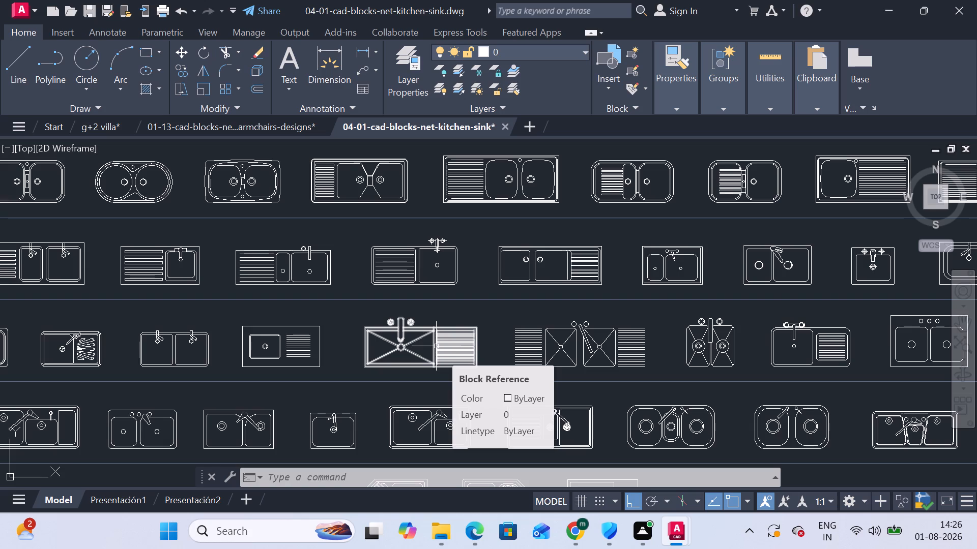
pyautogui.click(431, 346)
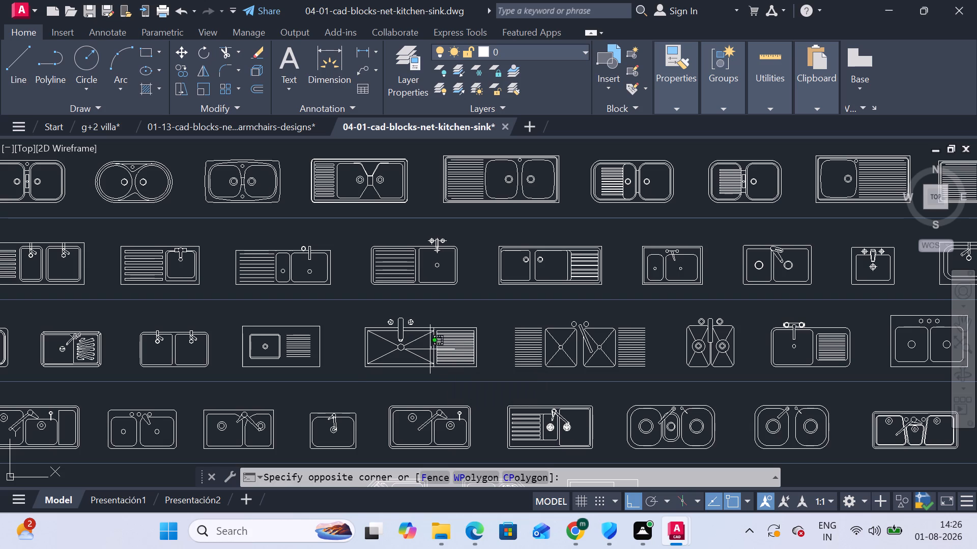
pyautogui.click(456, 353)
pyautogui.moveTo(468, 370); pyautogui.dragTo(461, 363)
pyautogui.click(379, 330)
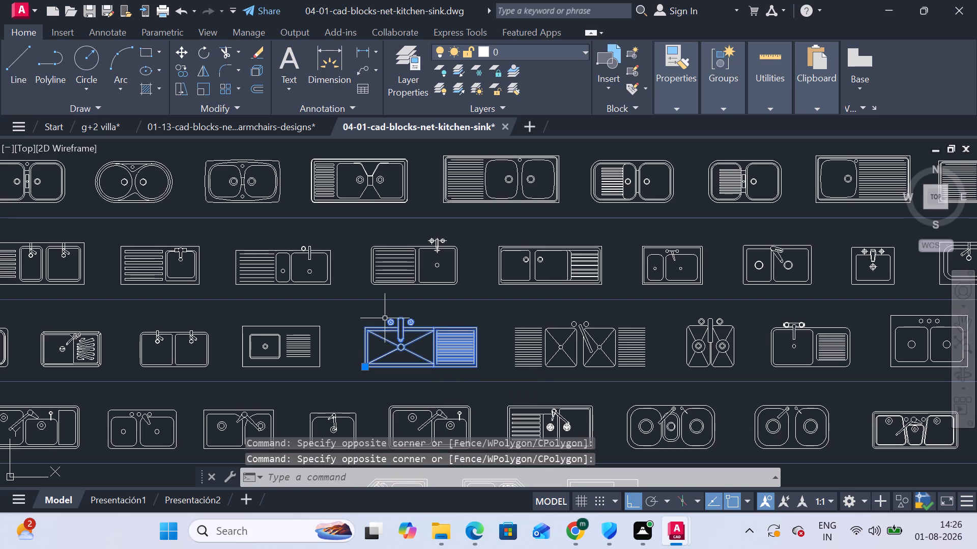
pyautogui.hotkey('ctrl', 'c')
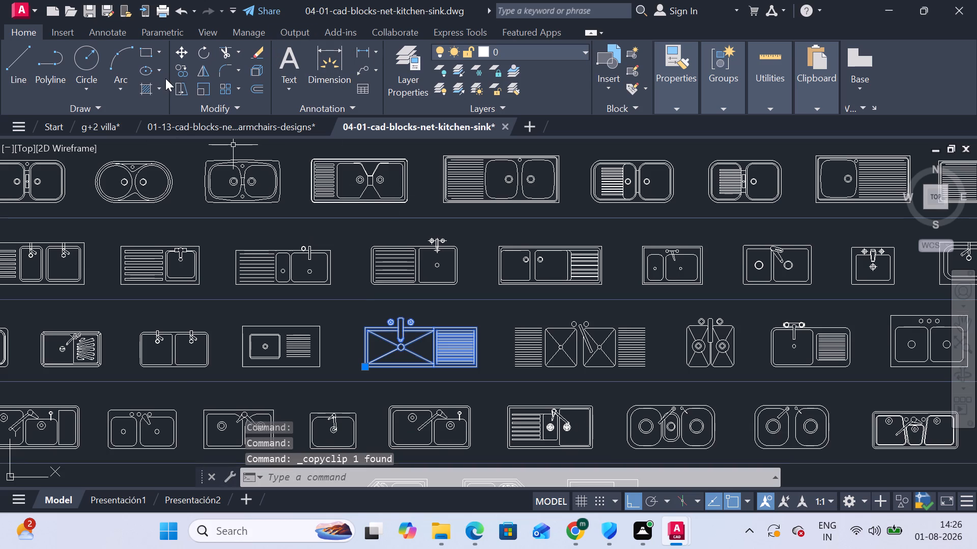
# Paste the copied kitchen sink block into the g+2 villa drawing, in the empty area beside the floor plan.
pyautogui.click(90, 129)
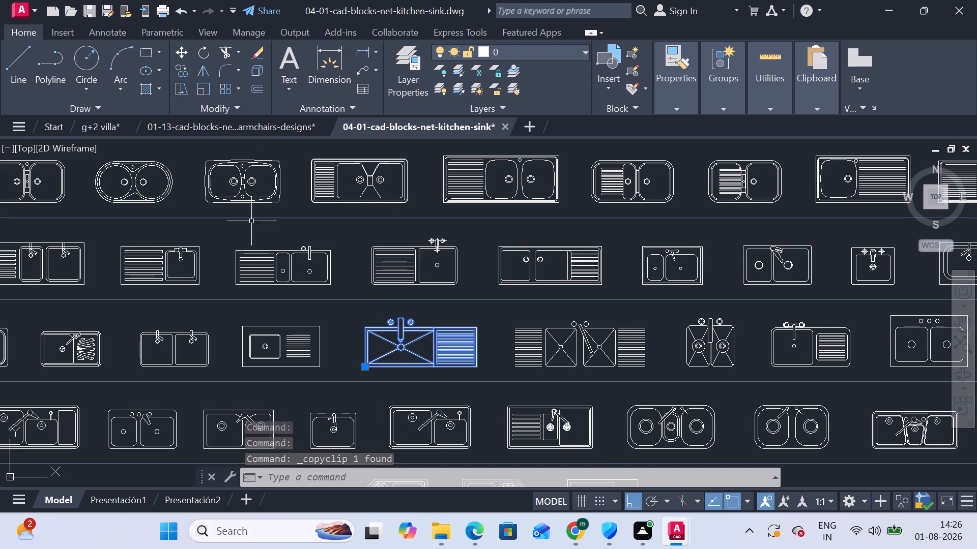
pyautogui.click(89, 125)
pyautogui.scroll(-2, 293, 264)
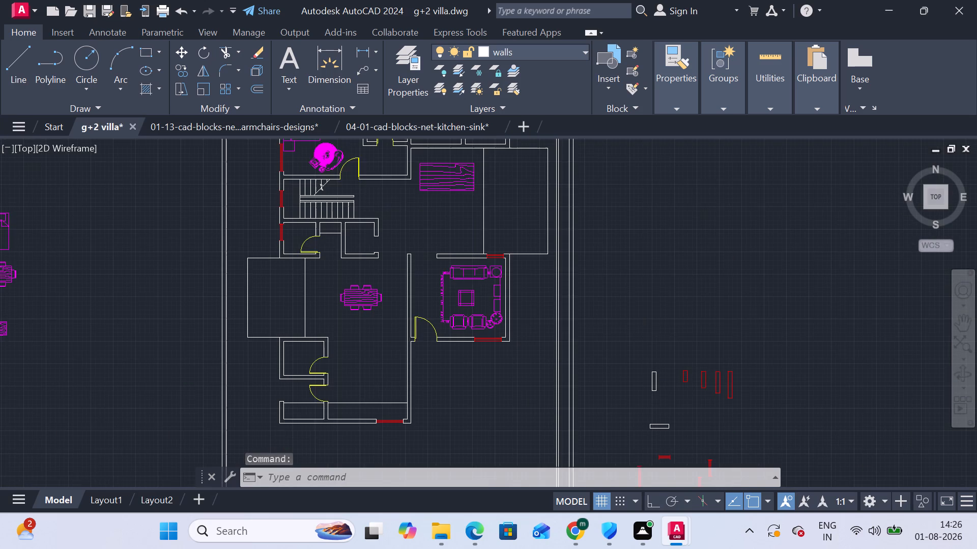
pyautogui.hotkey('ctrl', 'v')
pyautogui.scroll(-1, 379, 274)
pyautogui.click(468, 271)
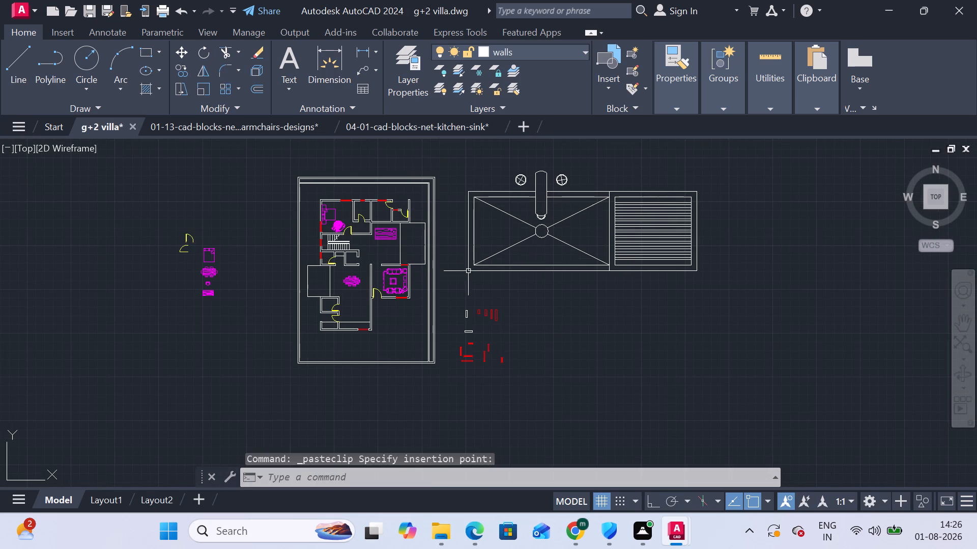
# Scale the pasted kitchen sink block by reference from its lower corner, setting its overall length to 4'.
pyautogui.moveTo(614, 299); pyautogui.dragTo(611, 290)
pyautogui.click(585, 247)
pyautogui.click(200, 83)
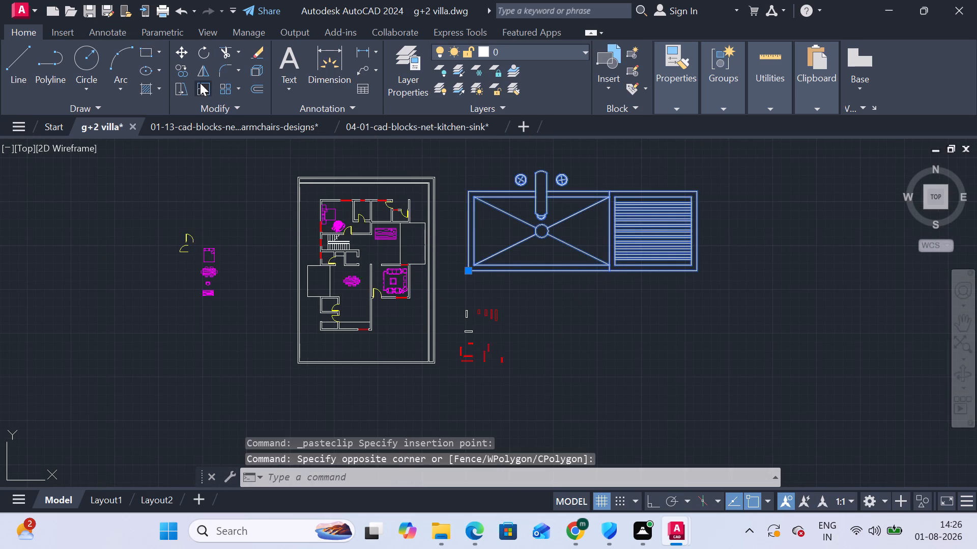
pyautogui.click(465, 276)
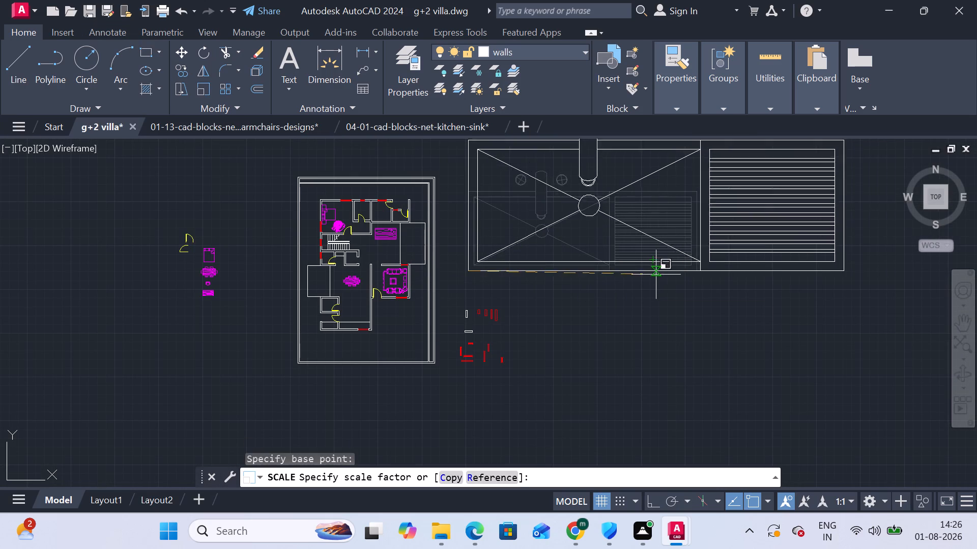
pyautogui.click(491, 484)
pyautogui.click(493, 476)
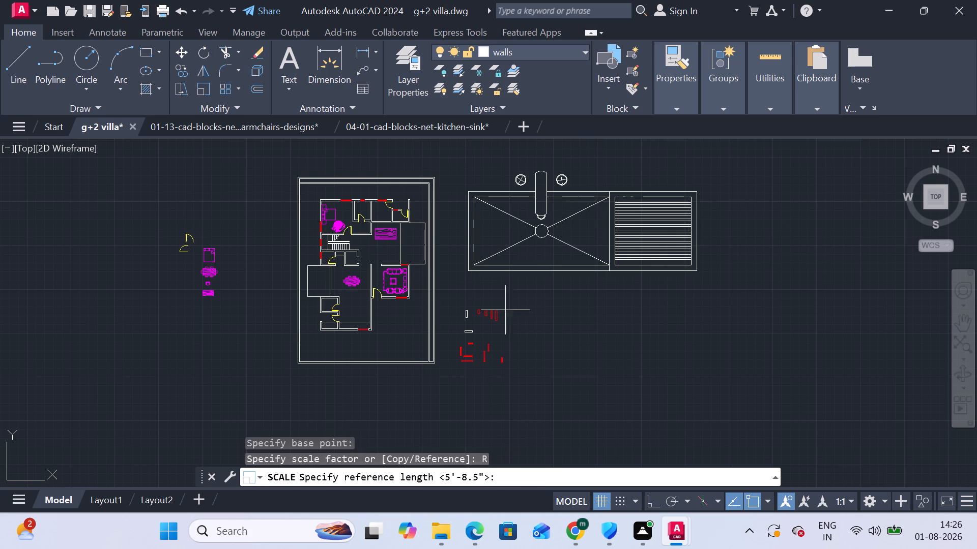
pyautogui.click(465, 273)
pyautogui.click(698, 272)
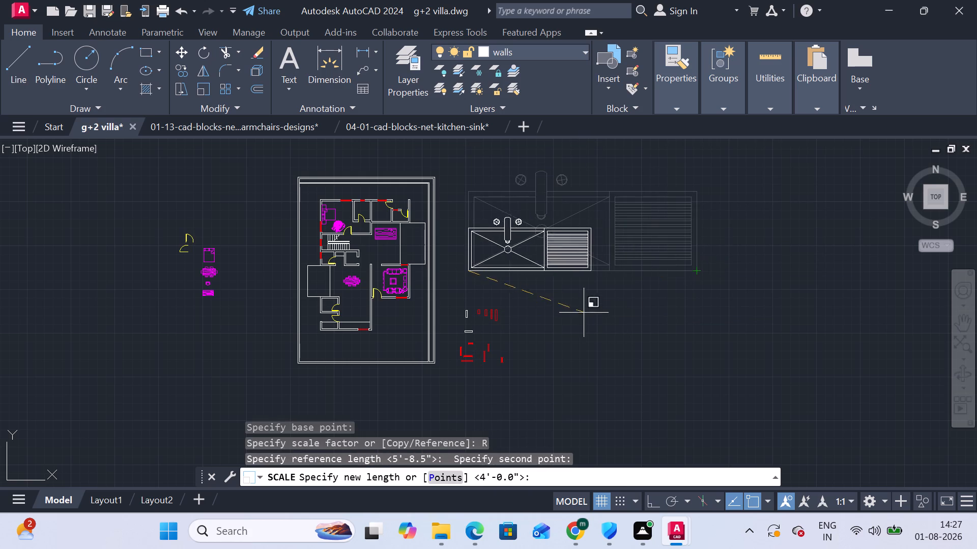
pyautogui.write("4'")
pyautogui.press('Return')
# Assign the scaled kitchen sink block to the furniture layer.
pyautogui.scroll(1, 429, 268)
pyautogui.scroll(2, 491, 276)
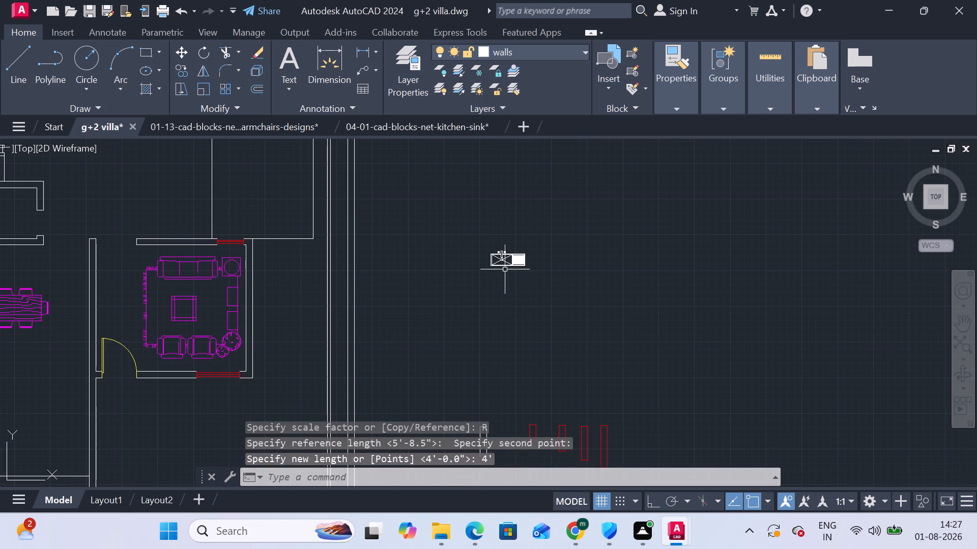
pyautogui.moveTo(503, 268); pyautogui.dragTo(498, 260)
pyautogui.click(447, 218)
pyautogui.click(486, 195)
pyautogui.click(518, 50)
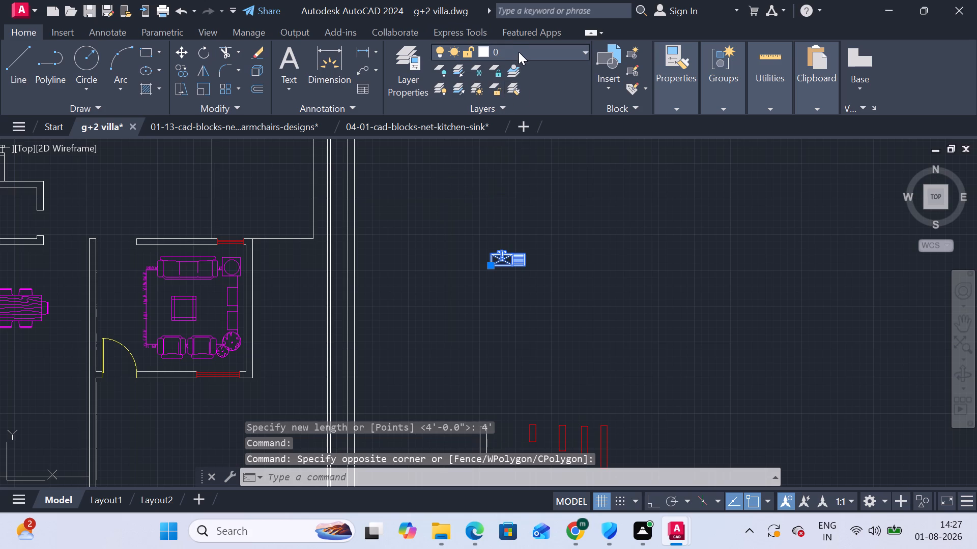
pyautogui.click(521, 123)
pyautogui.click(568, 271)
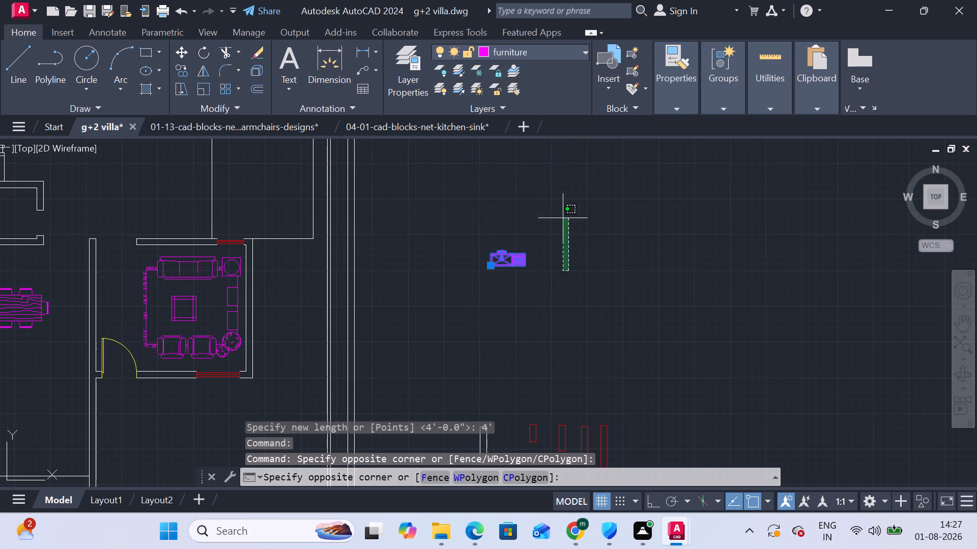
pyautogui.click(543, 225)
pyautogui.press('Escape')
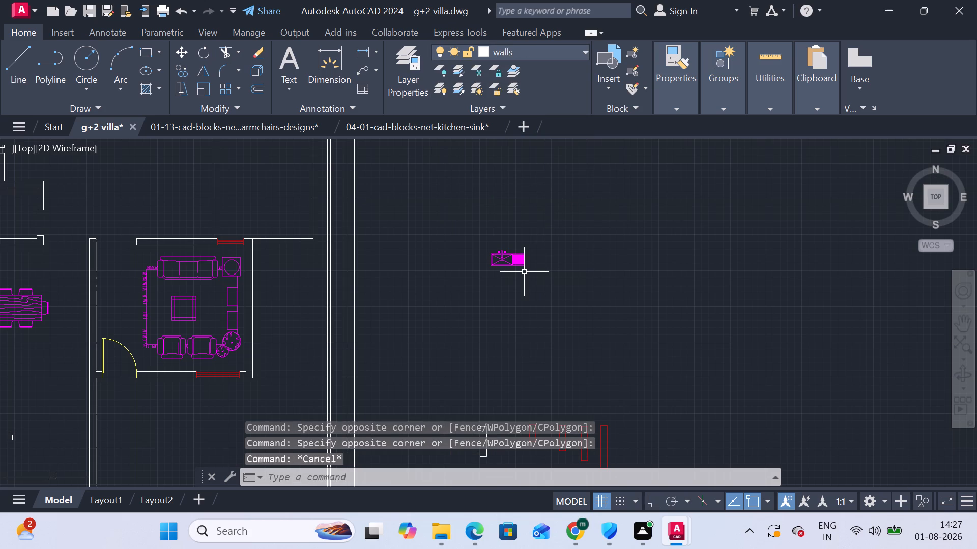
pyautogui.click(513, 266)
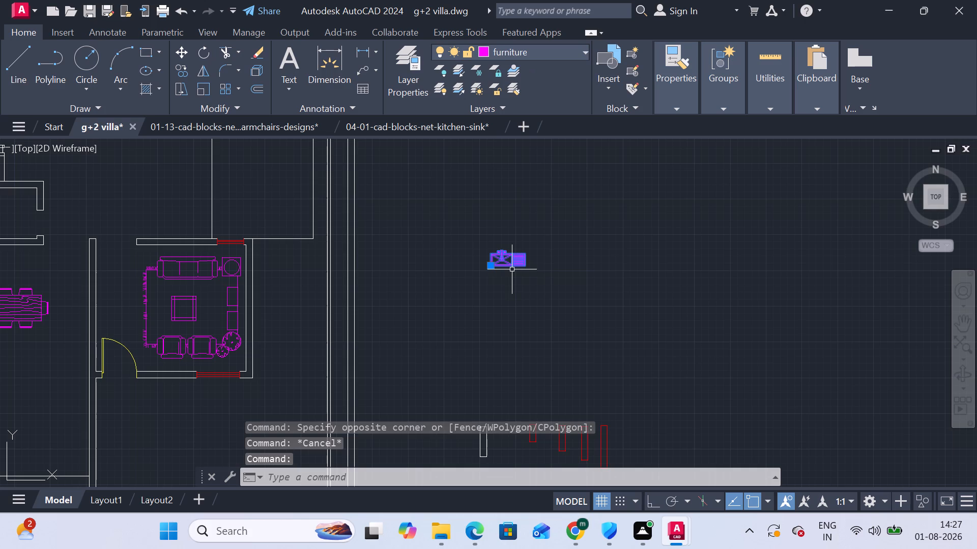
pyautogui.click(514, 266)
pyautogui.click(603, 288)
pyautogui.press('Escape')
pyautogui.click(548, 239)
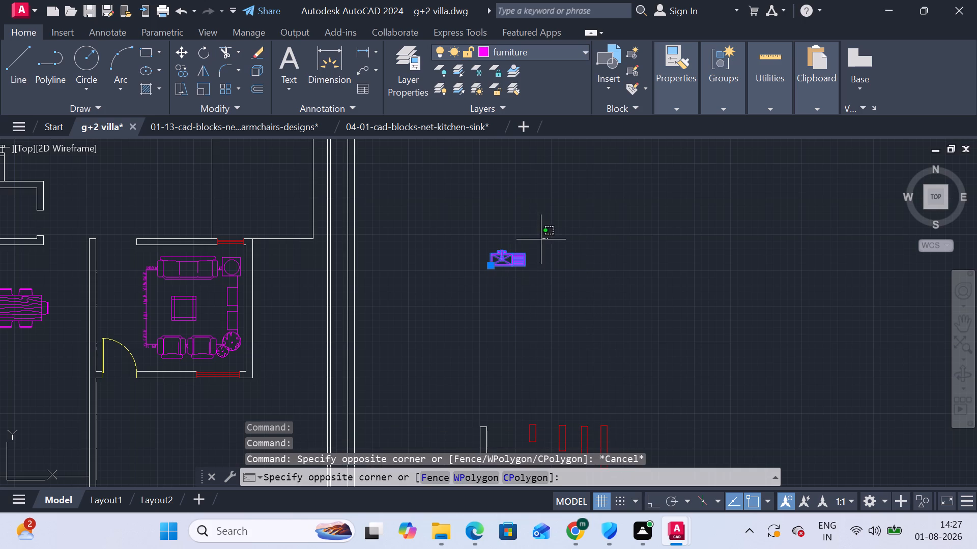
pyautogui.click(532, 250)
# Create a new layer named kitchen and give it index colour 204.
pyautogui.click(409, 53)
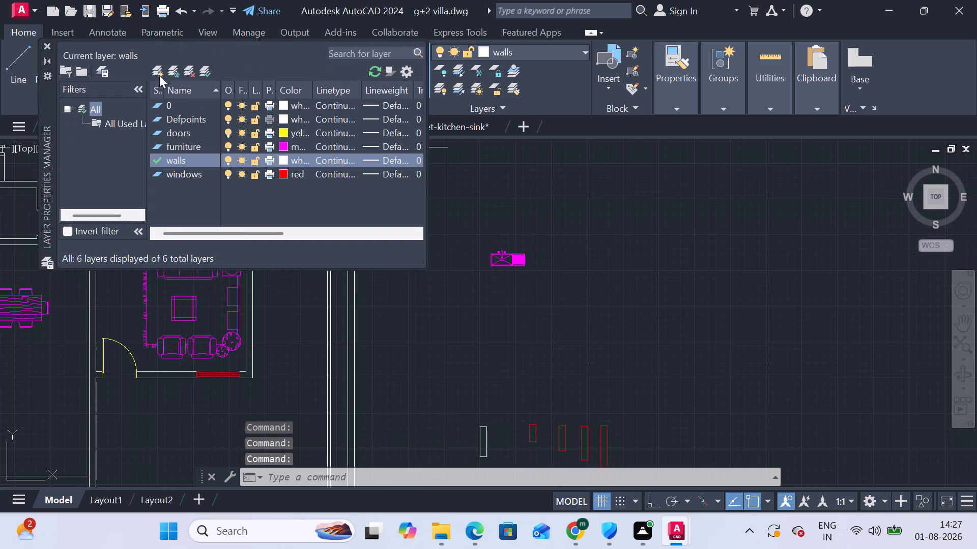
pyautogui.moveTo(176, 67); pyautogui.dragTo(178, 73)
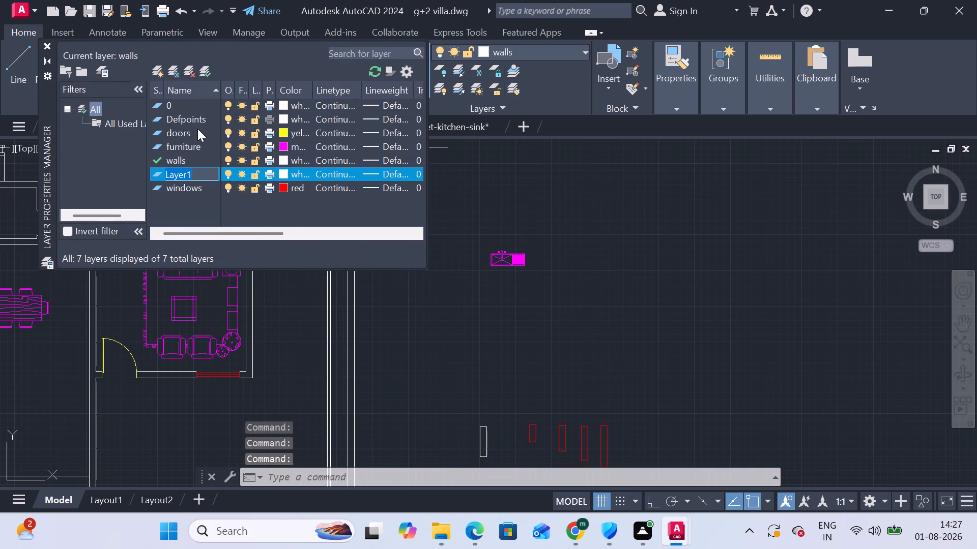
pyautogui.write('kitchen')
pyautogui.press('Return')
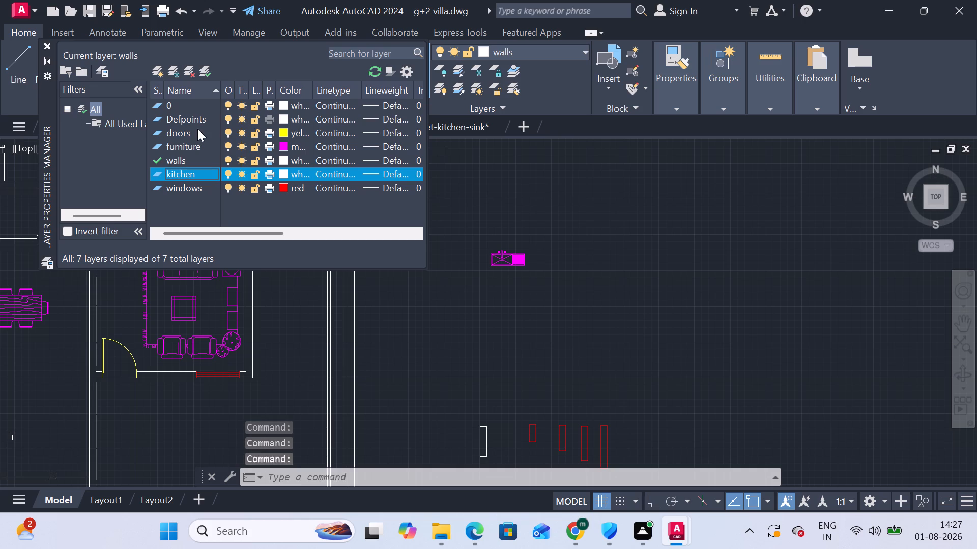
pyautogui.click(291, 174)
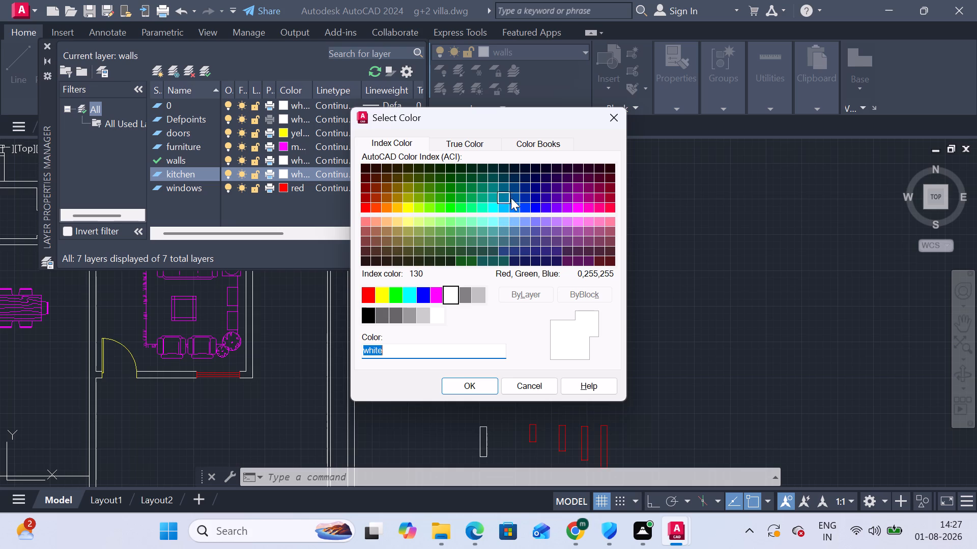
pyautogui.click(565, 187)
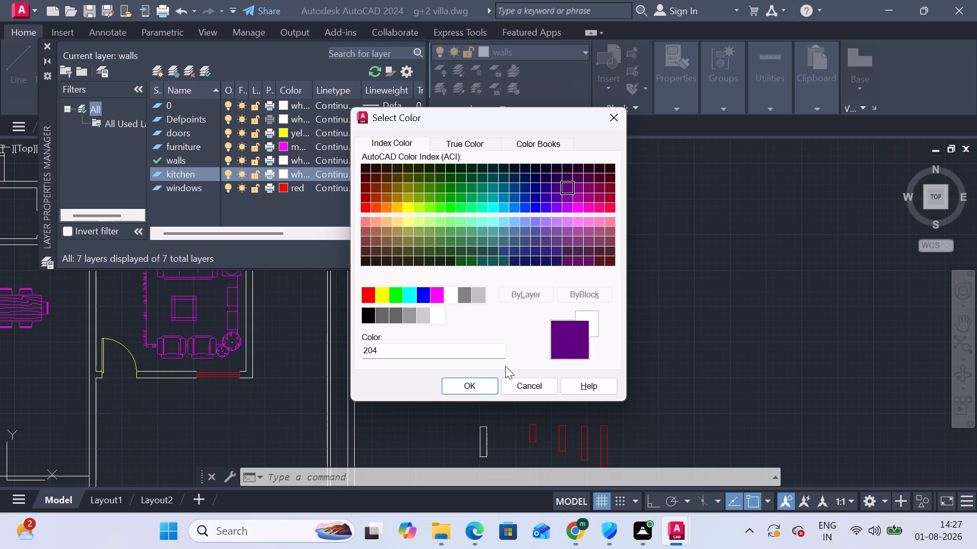
pyautogui.click(475, 385)
# Assign the kitchen sink block to the kitchen layer.
pyautogui.scroll(1, 537, 285)
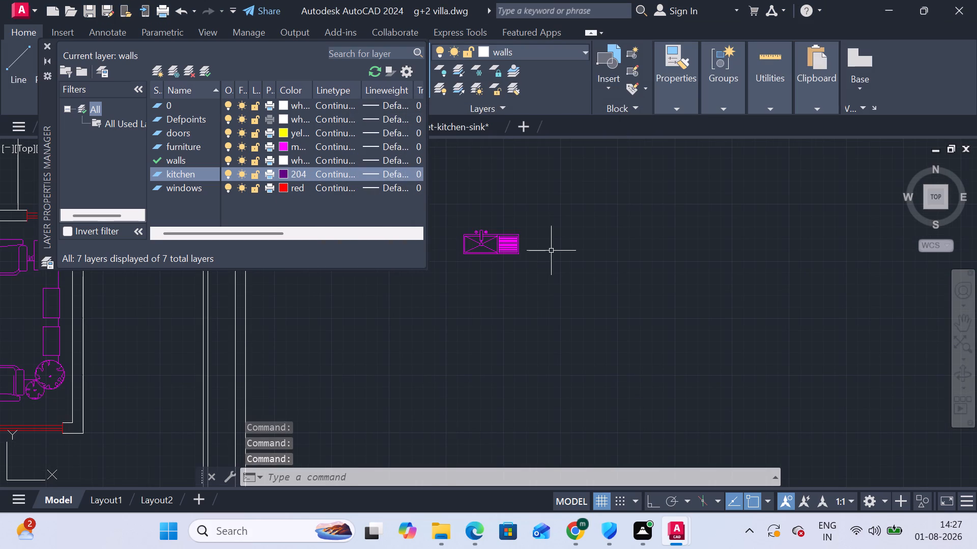
pyautogui.click(551, 251)
pyautogui.click(467, 206)
pyautogui.moveTo(509, 50); pyautogui.dragTo(511, 57)
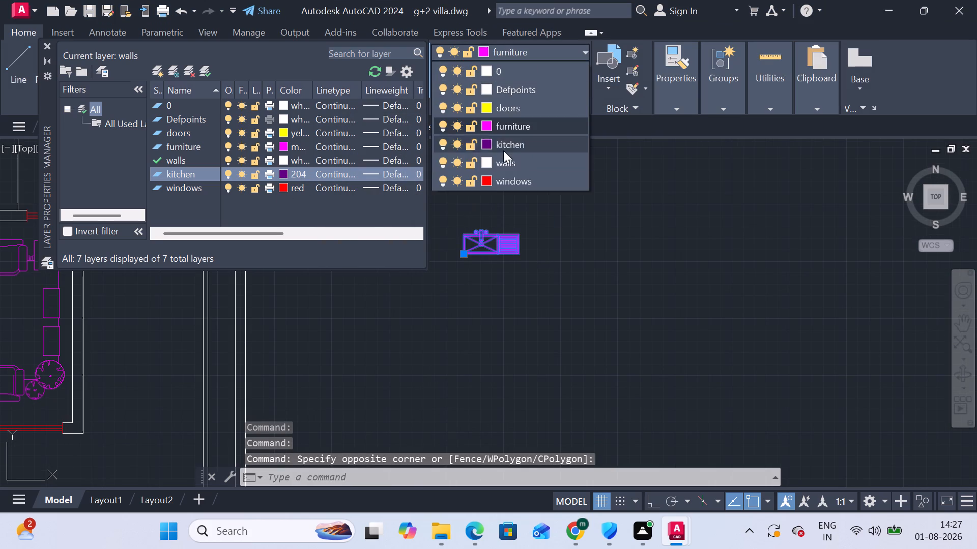
pyautogui.click(506, 139)
pyautogui.click(574, 268)
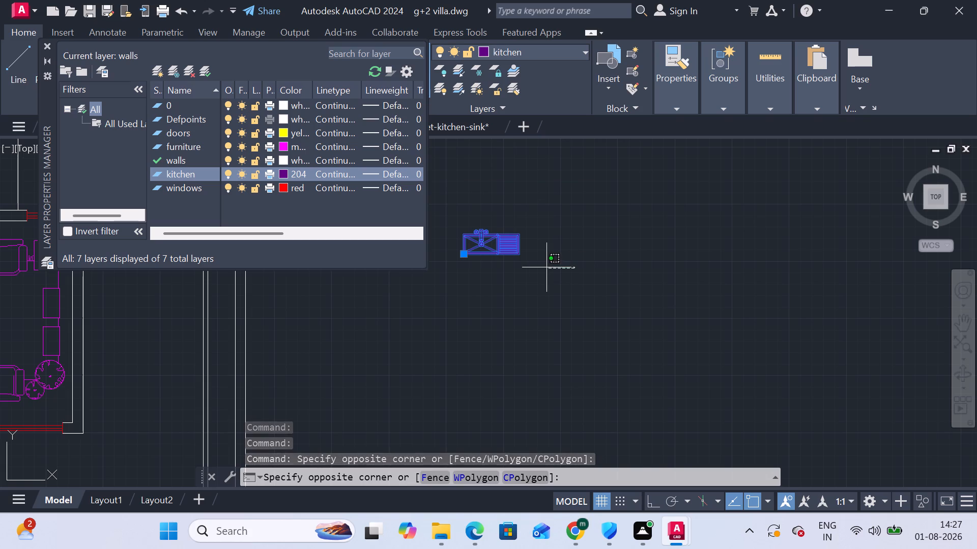
pyautogui.press('Escape')
pyautogui.click(547, 267)
pyautogui.doubleClick(573, 258)
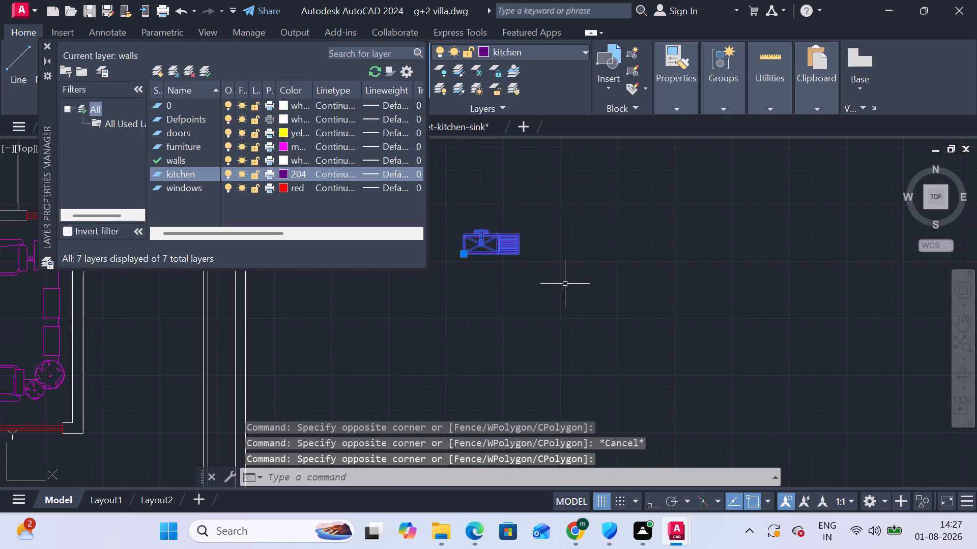
pyautogui.press('Escape')
pyautogui.press('Escape')
pyautogui.press('Escape')
pyautogui.press('Escape')
pyautogui.press('Escape')
# Change the kitchen layer's colour to index colour 40 and close the layer manager.
pyautogui.moveTo(567, 283); pyautogui.dragTo(561, 276)
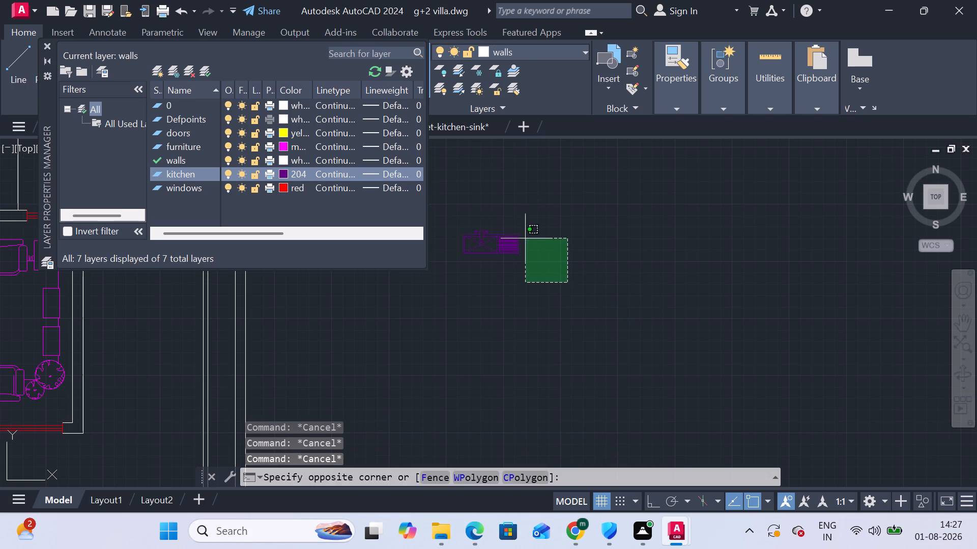
pyautogui.click(505, 217)
pyautogui.click(305, 171)
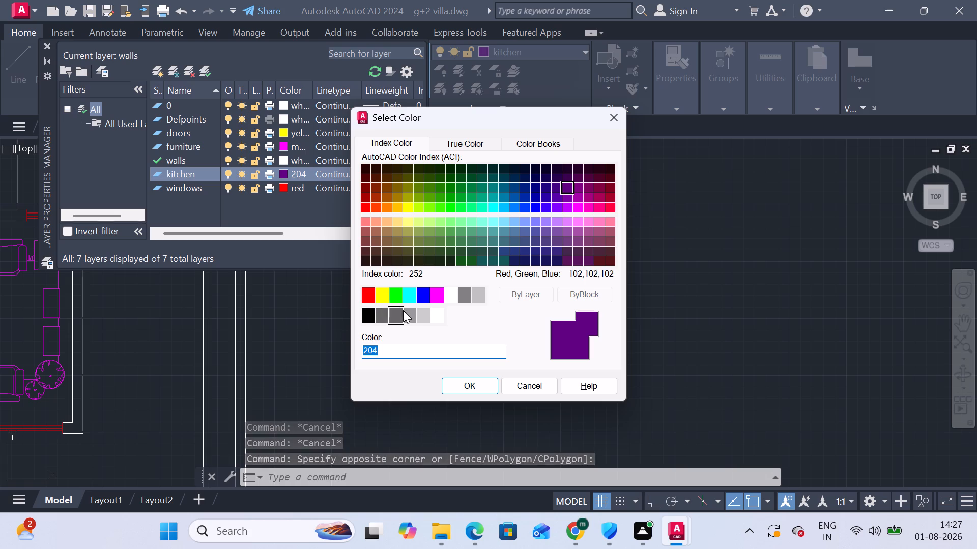
pyautogui.click(397, 205)
pyautogui.click(473, 381)
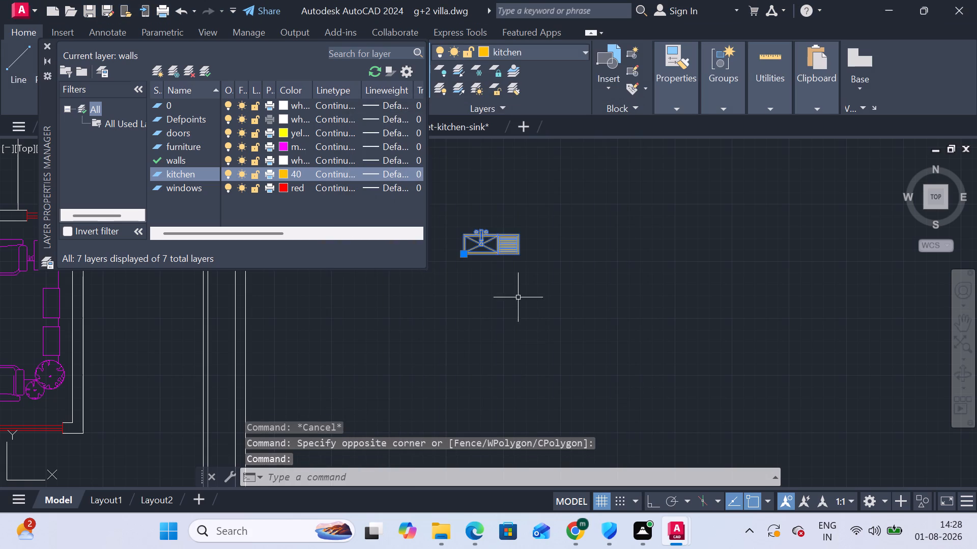
pyautogui.click(498, 269)
pyautogui.click(483, 221)
pyautogui.click(619, 241)
pyautogui.press('Escape')
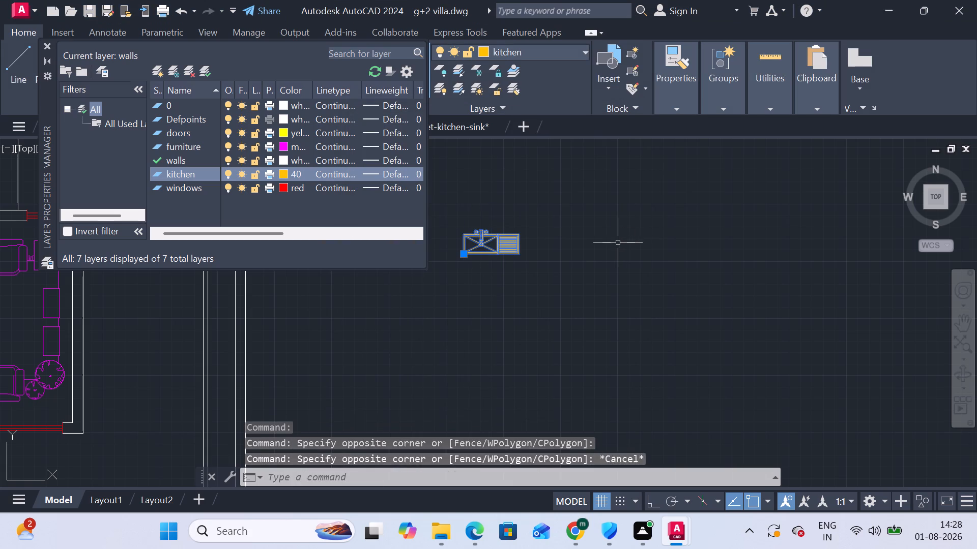
pyautogui.press('Escape')
pyautogui.press('Escape')
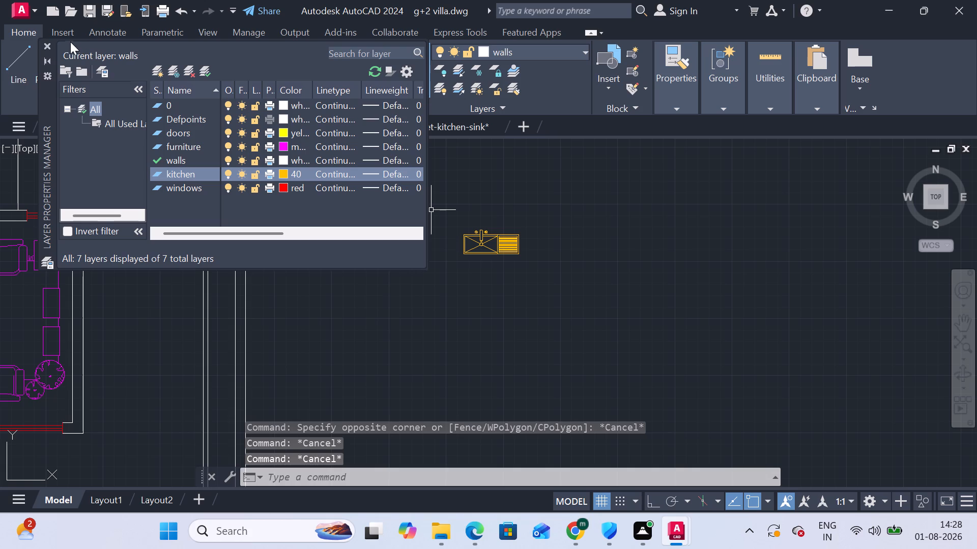
pyautogui.click(46, 47)
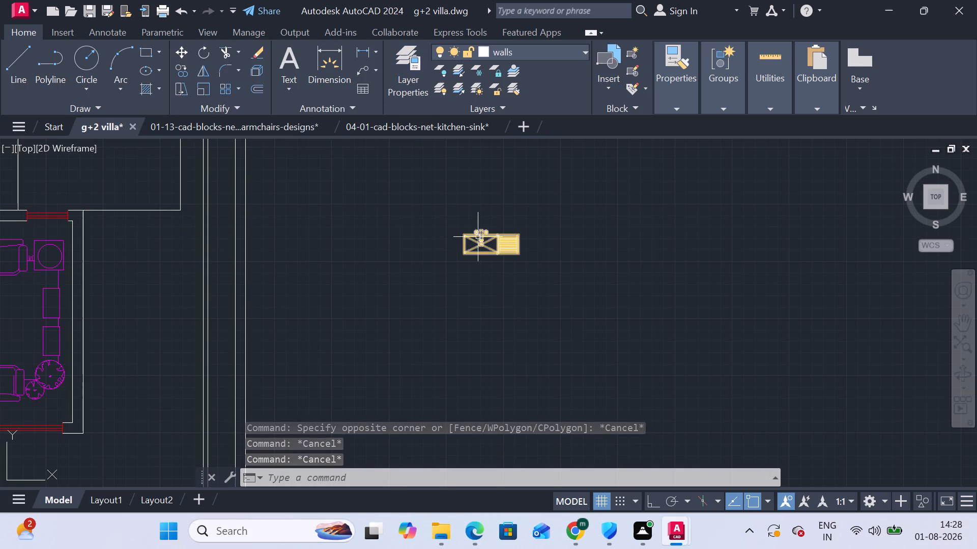
# Rotate the kitchen sink block 180 degrees with Ortho on, so the tap faces downward.
pyautogui.click(478, 237)
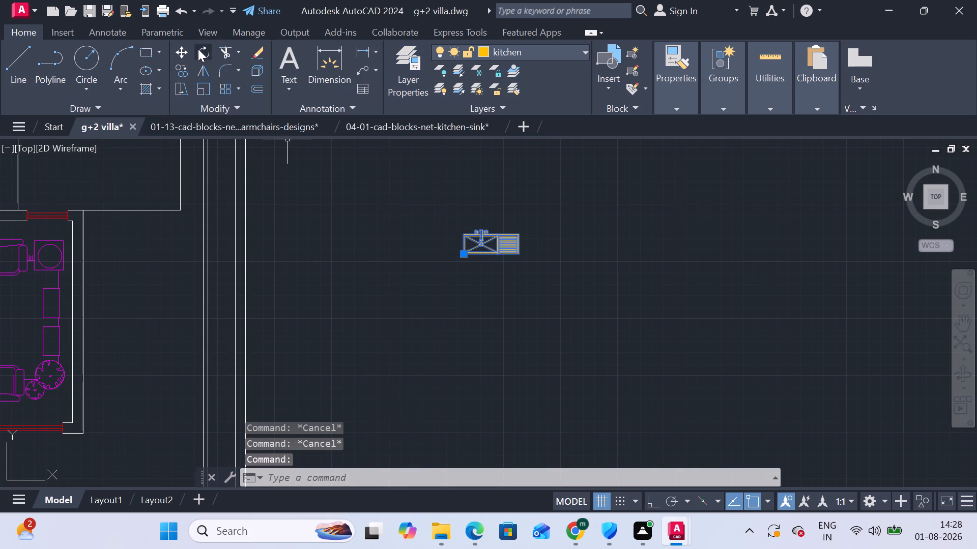
pyautogui.click(200, 49)
pyautogui.click(528, 255)
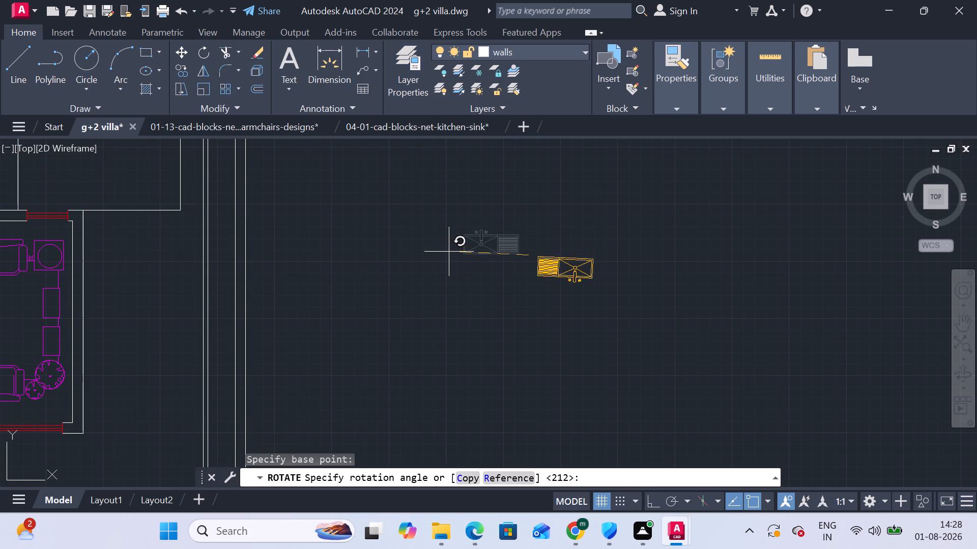
pyautogui.press('F8')
pyautogui.click(444, 253)
pyautogui.press('Escape')
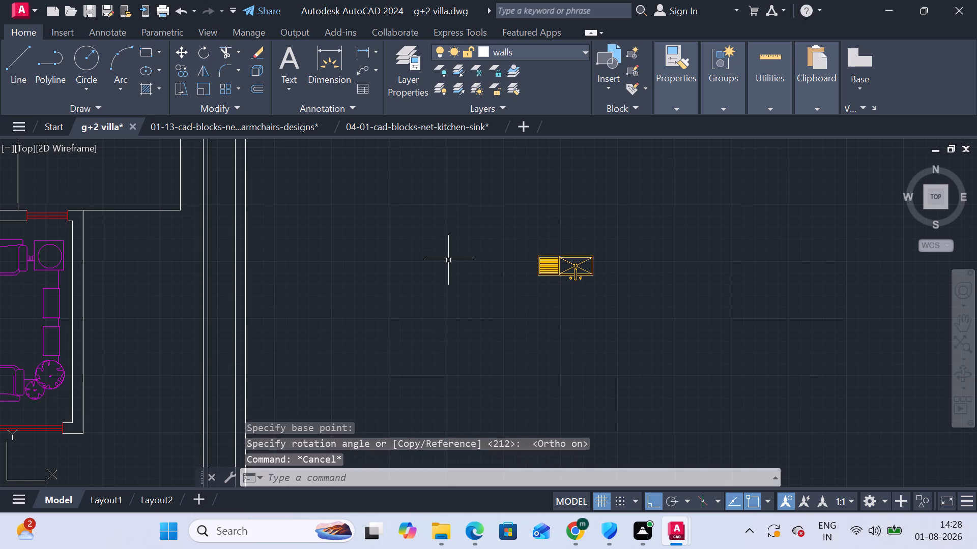
# Move the kitchen sink block with Ortho off onto the kitchen counter strip along the bottom wall, at the end away from the window.
pyautogui.moveTo(588, 279); pyautogui.dragTo(572, 263)
pyautogui.click(553, 247)
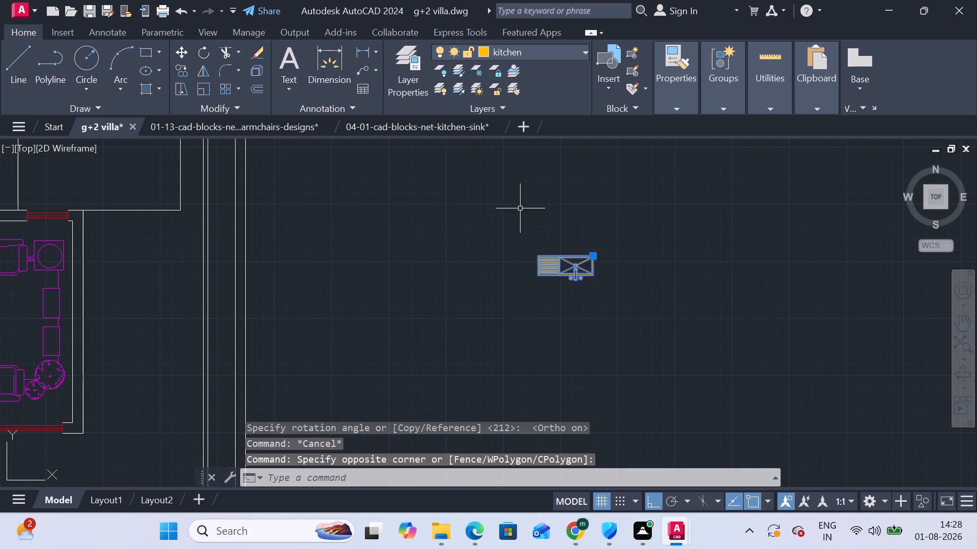
pyautogui.click(595, 254)
pyautogui.press('F8')
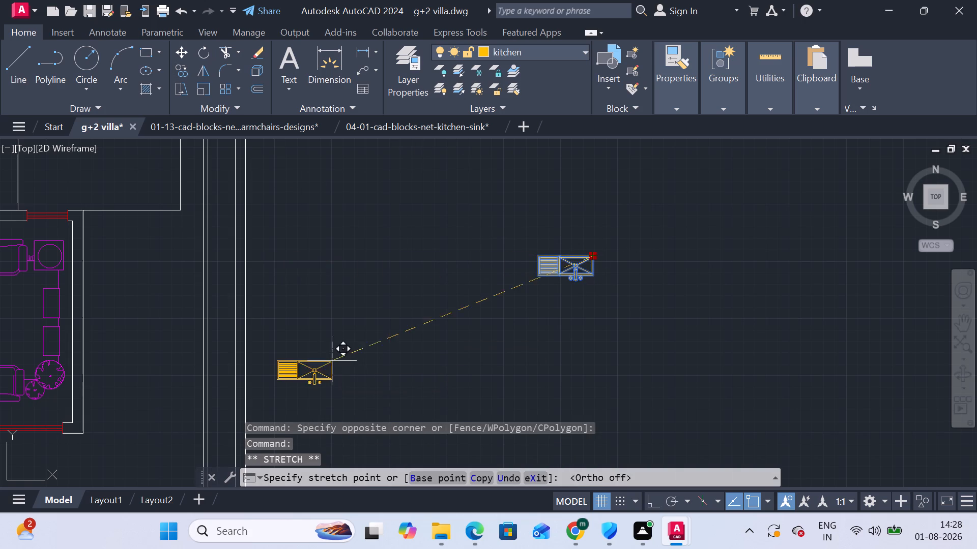
pyautogui.scroll(-2, 298, 377)
pyautogui.moveTo(305, 373); pyautogui.dragTo(369, 308, button='middle')
pyautogui.scroll(3, 99, 415)
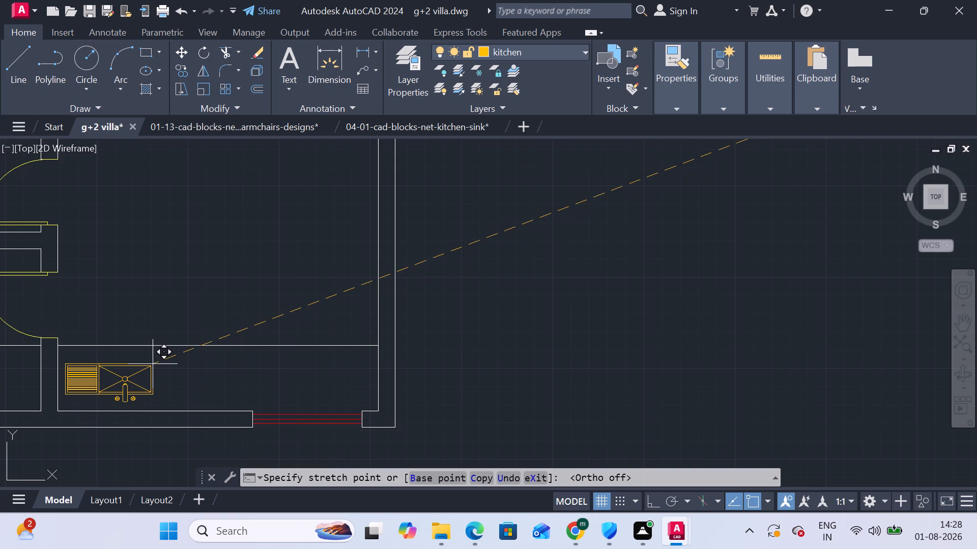
pyautogui.click(153, 364)
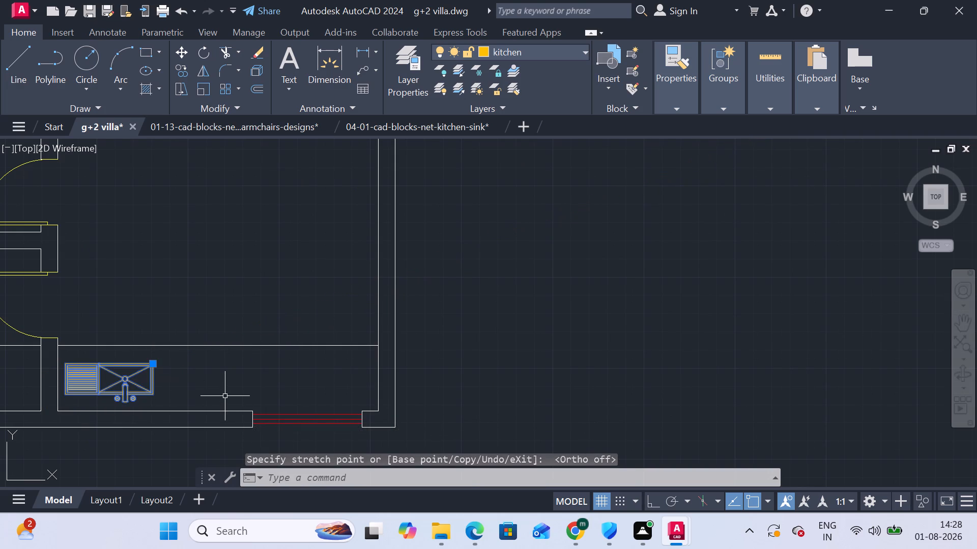
pyautogui.press('Escape')
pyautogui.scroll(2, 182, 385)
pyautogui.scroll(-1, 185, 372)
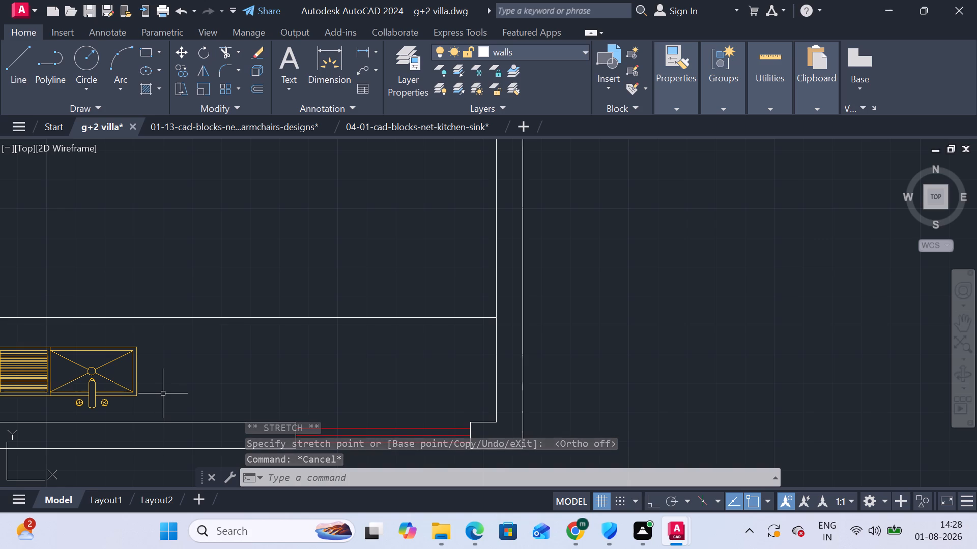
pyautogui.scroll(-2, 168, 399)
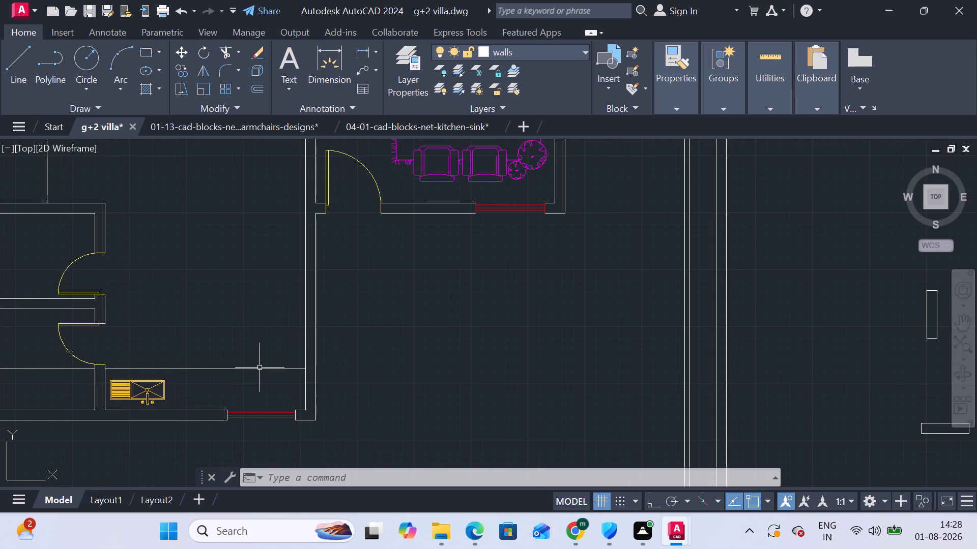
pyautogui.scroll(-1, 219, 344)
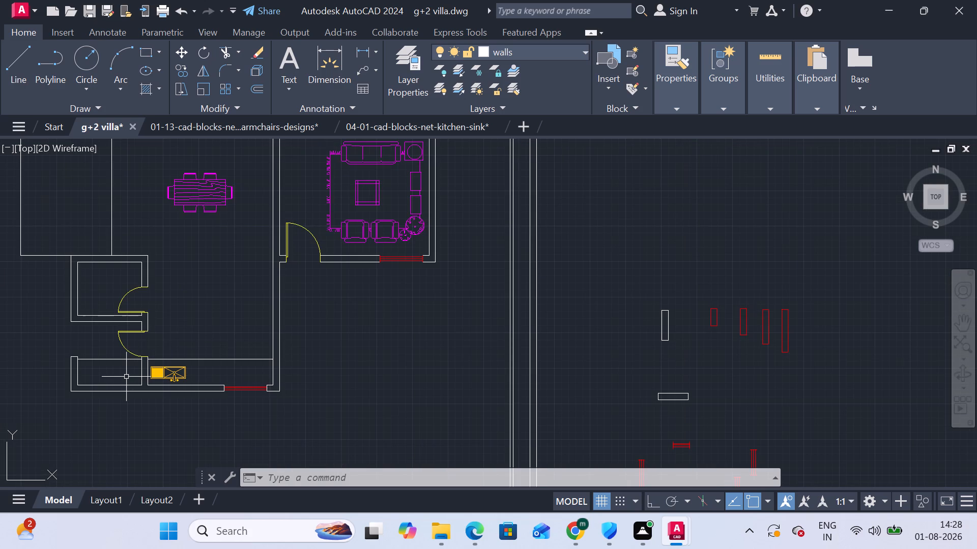
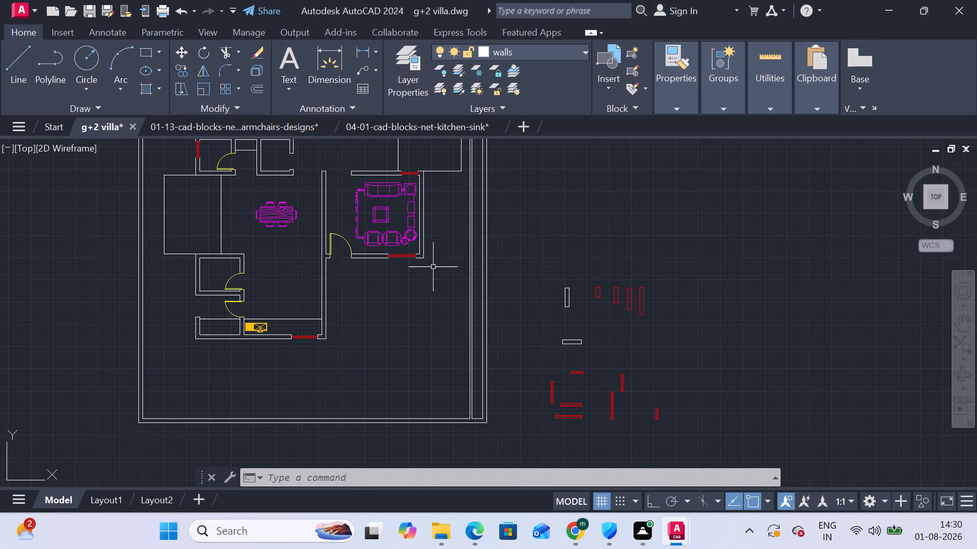
# Copy the curved corner sofa block with round rug and rectangular table from the sofa and armchairs drawing.
pyautogui.scroll(-1, 437, 252)
pyautogui.moveTo(405, 229); pyautogui.dragTo(409, 330, button='middle')
pyautogui.scroll(1, 371, 259)
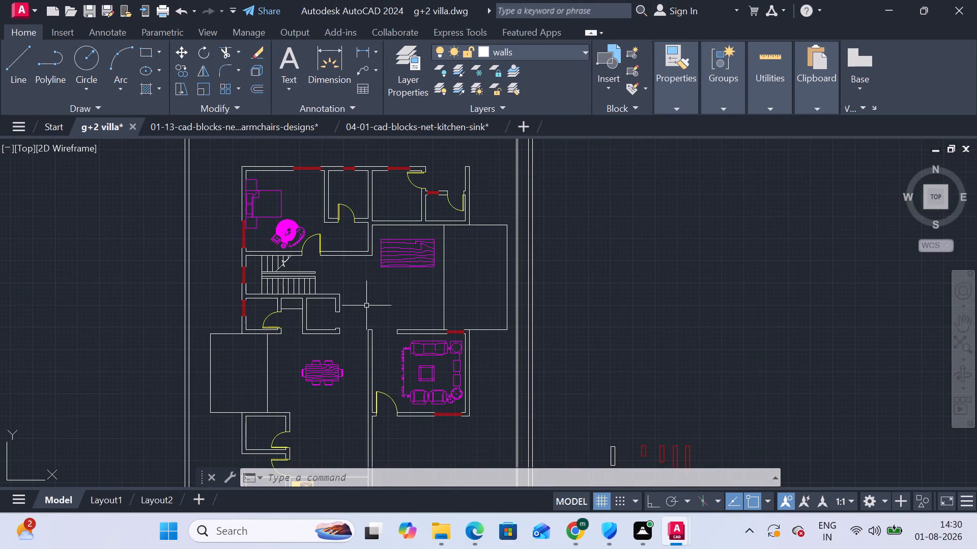
pyautogui.moveTo(361, 313); pyautogui.dragTo(389, 248, button='middle')
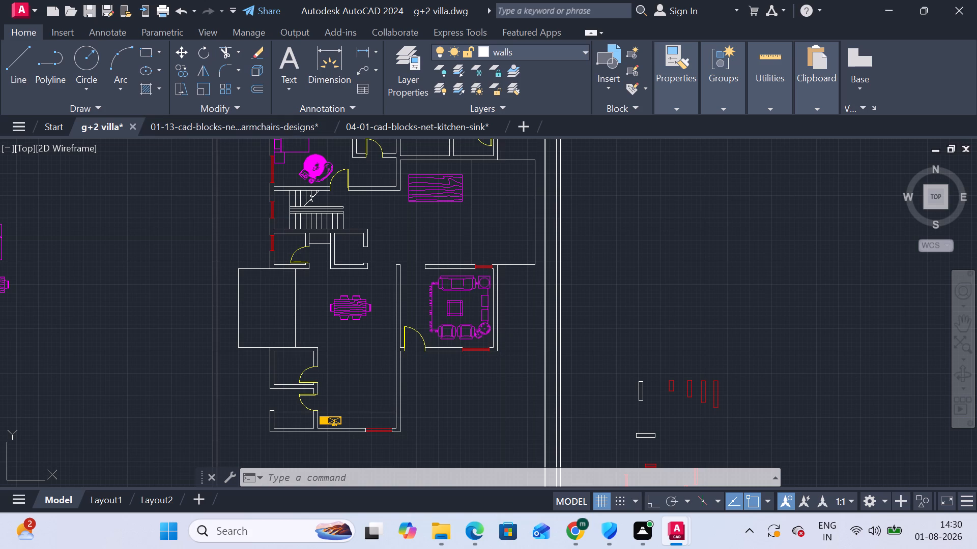
pyautogui.click(219, 126)
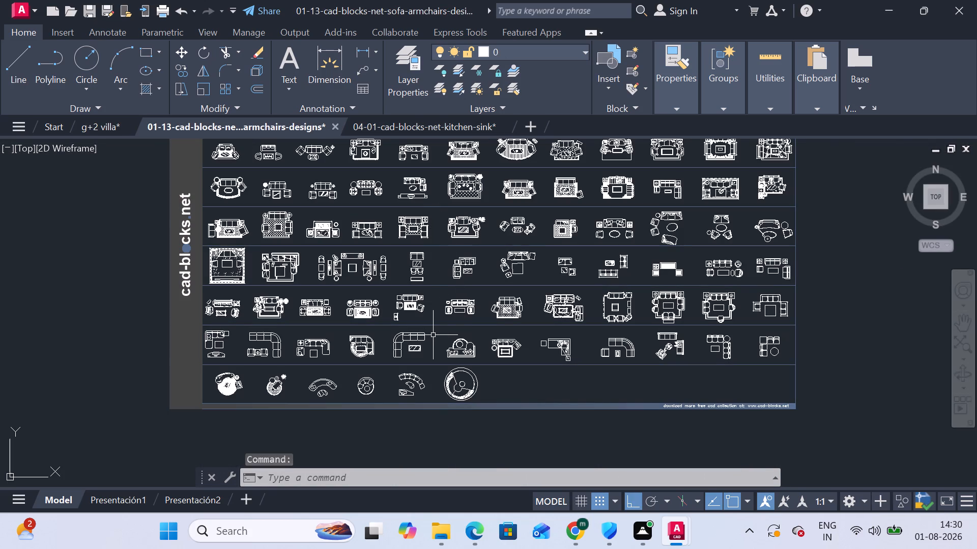
pyautogui.scroll(1, 433, 335)
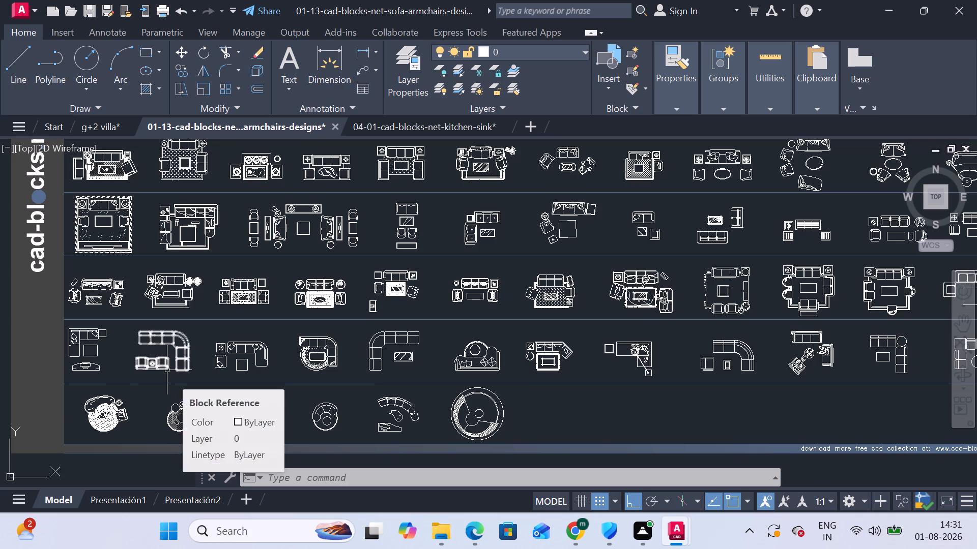
pyautogui.scroll(3, 74, 362)
pyautogui.scroll(-1, 79, 362)
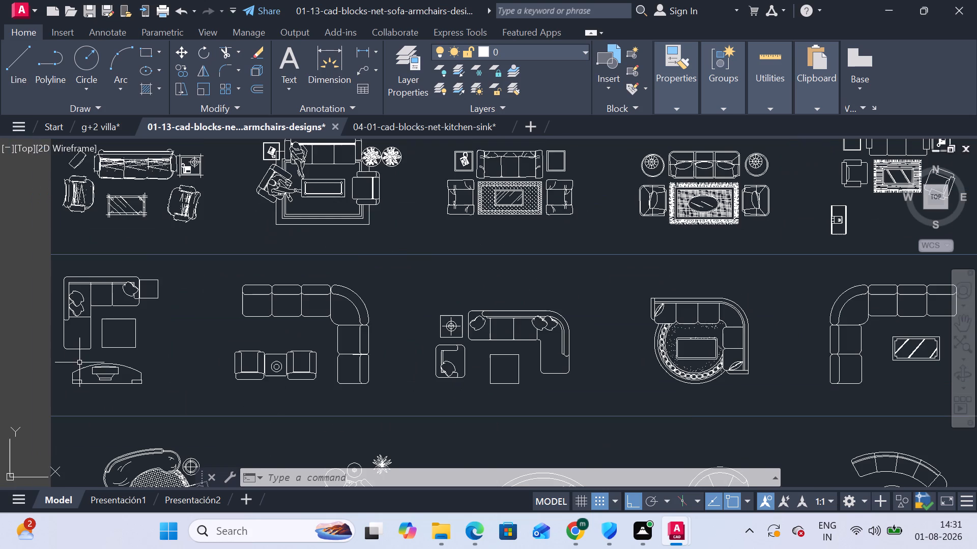
pyautogui.scroll(-1, 80, 362)
pyautogui.moveTo(352, 352); pyautogui.dragTo(258, 320, button='middle')
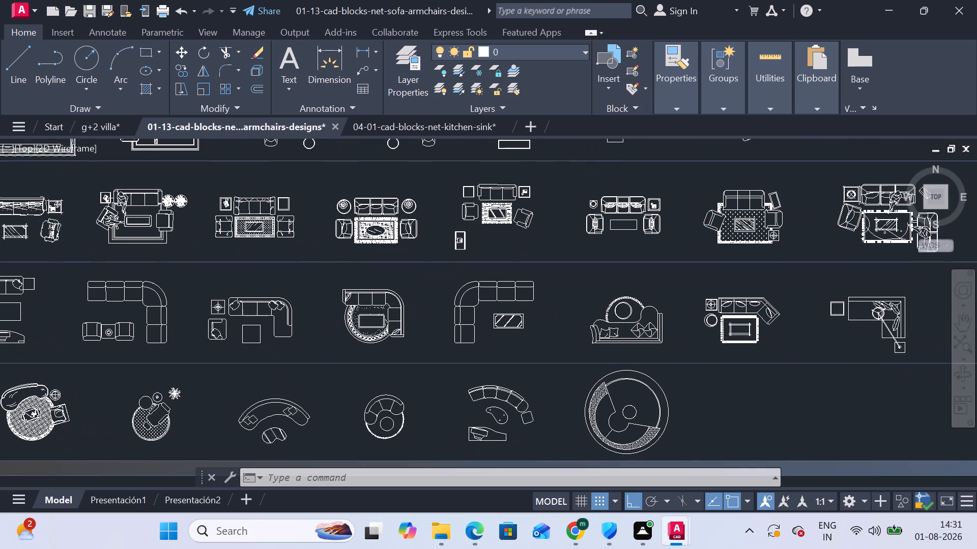
pyautogui.click(408, 346)
pyautogui.click(333, 287)
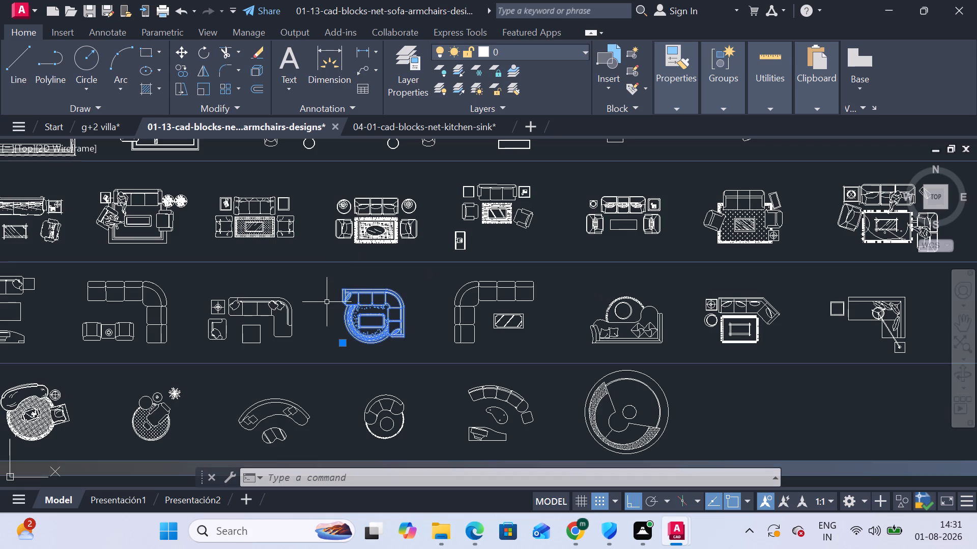
pyautogui.rightClick(342, 296)
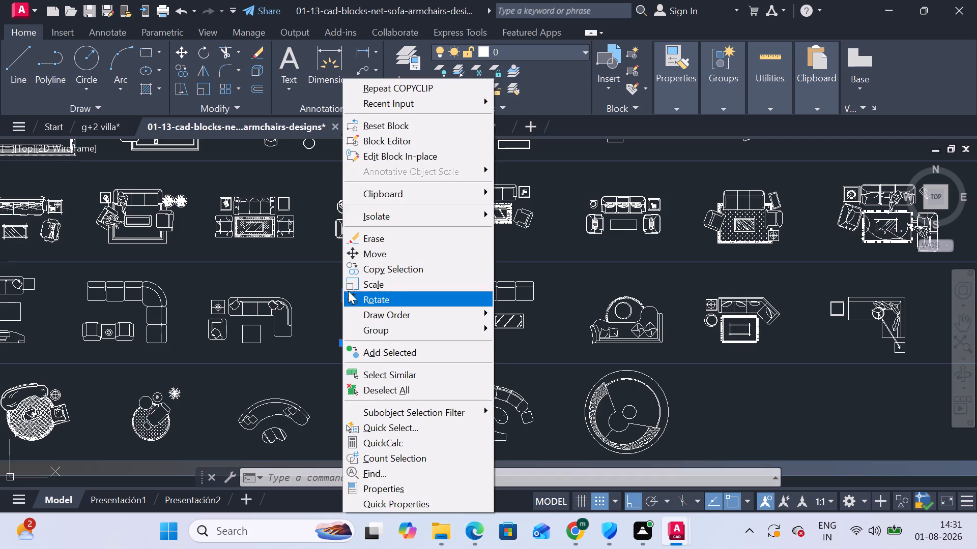
pyautogui.click(328, 296)
pyautogui.click(376, 311)
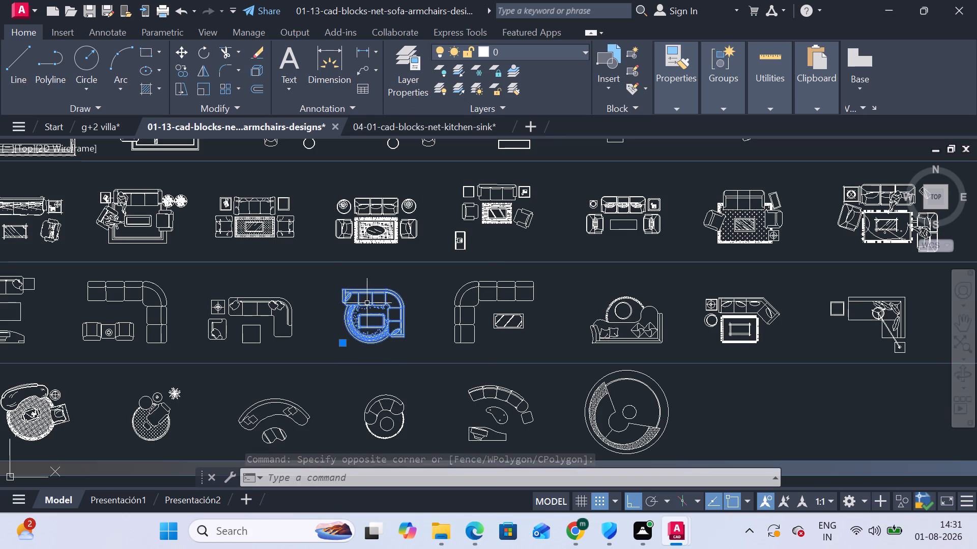
pyautogui.hotkey('ctrl', 'c')
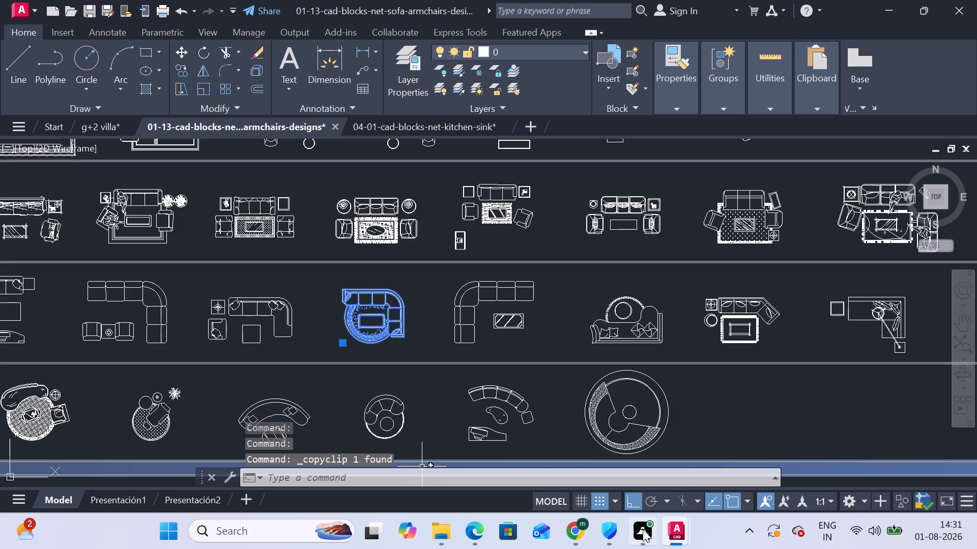
# Paste the curved corner sofa block into the g+2 villa drawing, in the empty space east of the plan.
pyautogui.click(118, 125)
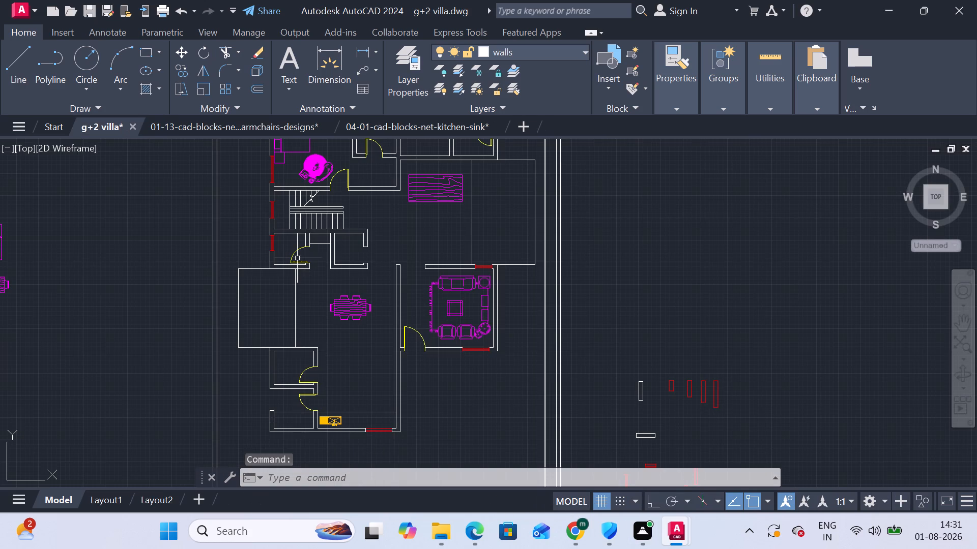
pyautogui.hotkey('ctrl', 'v')
pyautogui.scroll(-3, 385, 286)
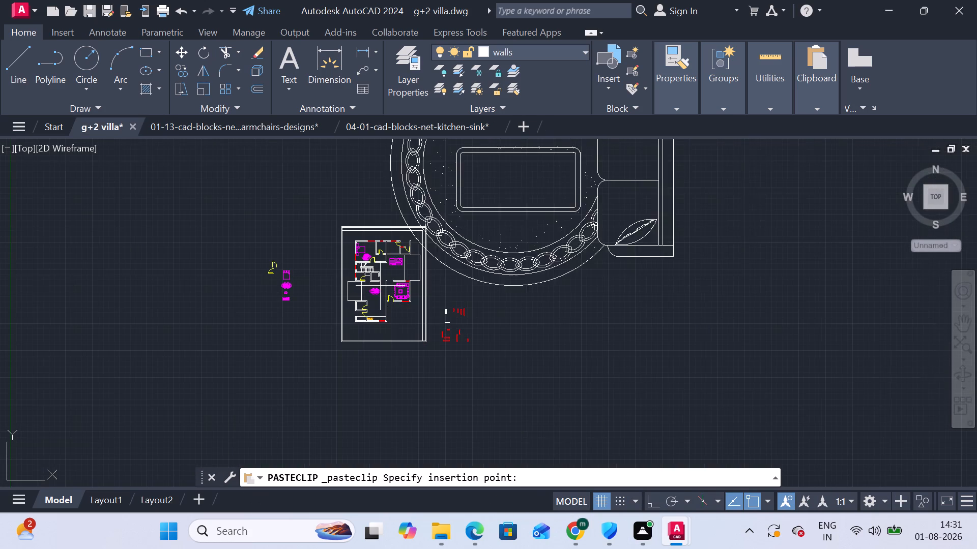
pyautogui.click(508, 346)
pyautogui.scroll(-1, 557, 306)
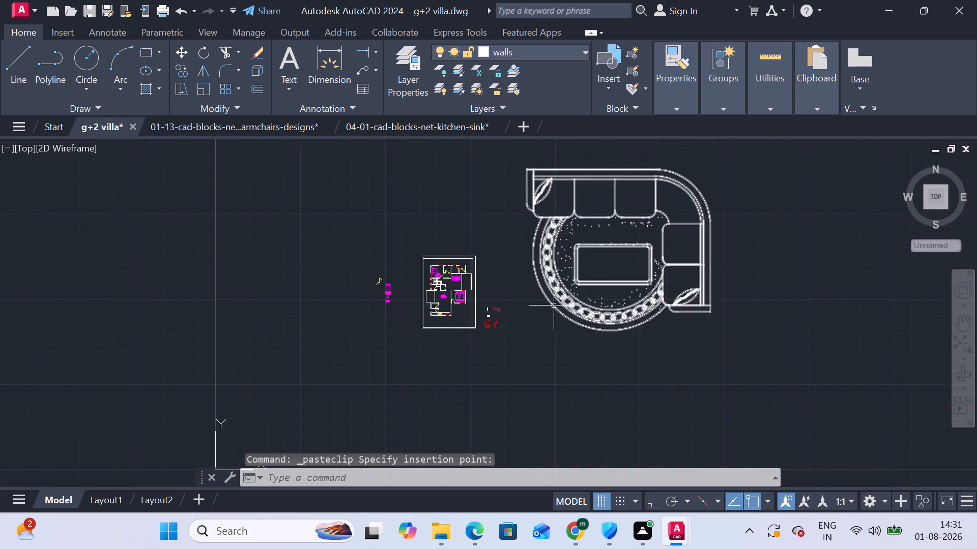
pyautogui.scroll(-1, 554, 306)
pyautogui.press('Escape')
# Scale the pasted sofa block by reference, picking across its width and giving a new length of 10'.
pyautogui.click(621, 308)
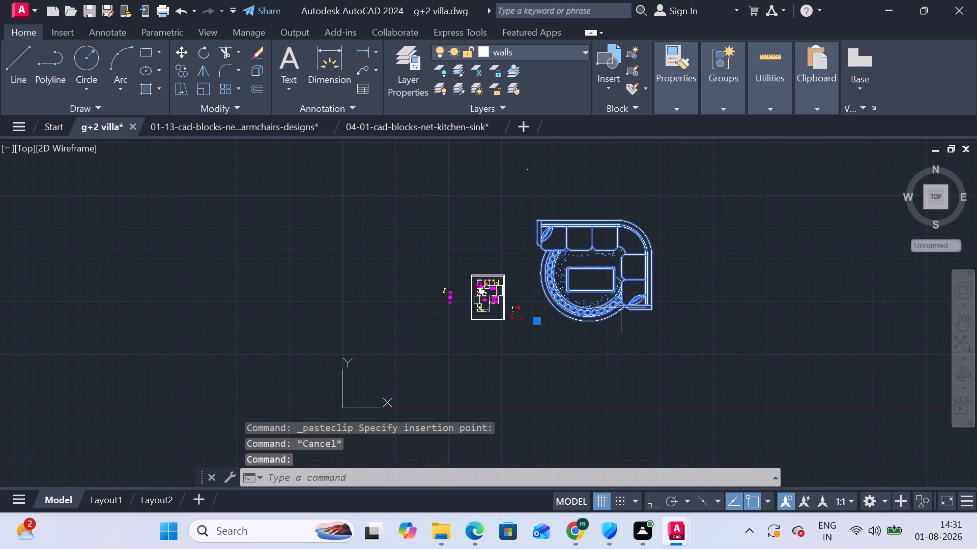
pyautogui.click(597, 284)
pyautogui.click(529, 299)
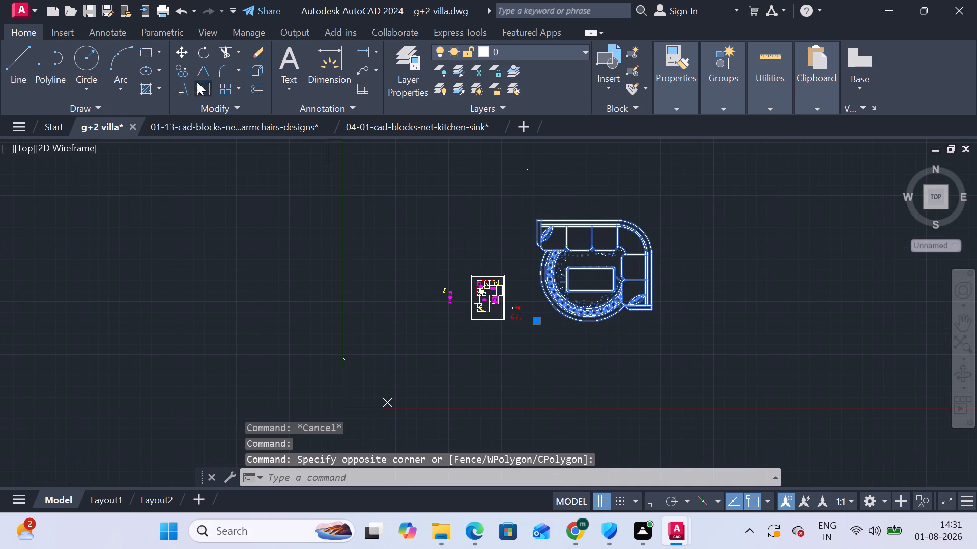
pyautogui.moveTo(197, 83); pyautogui.dragTo(198, 87)
pyautogui.click(538, 280)
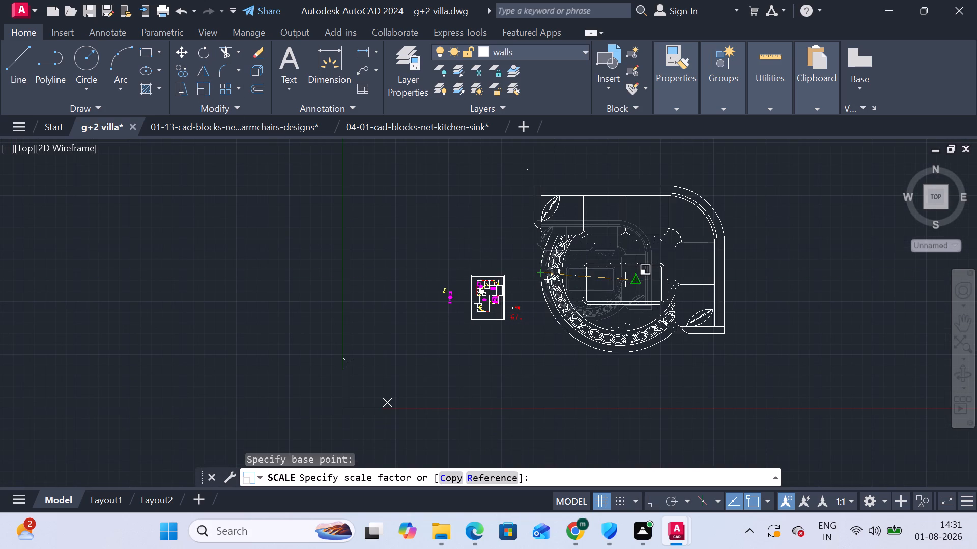
pyautogui.click(504, 480)
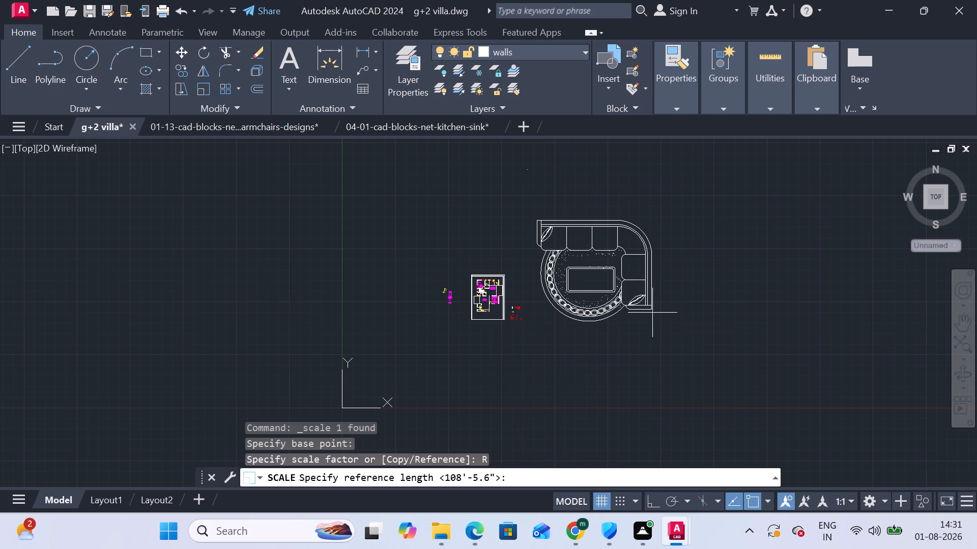
pyautogui.click(540, 275)
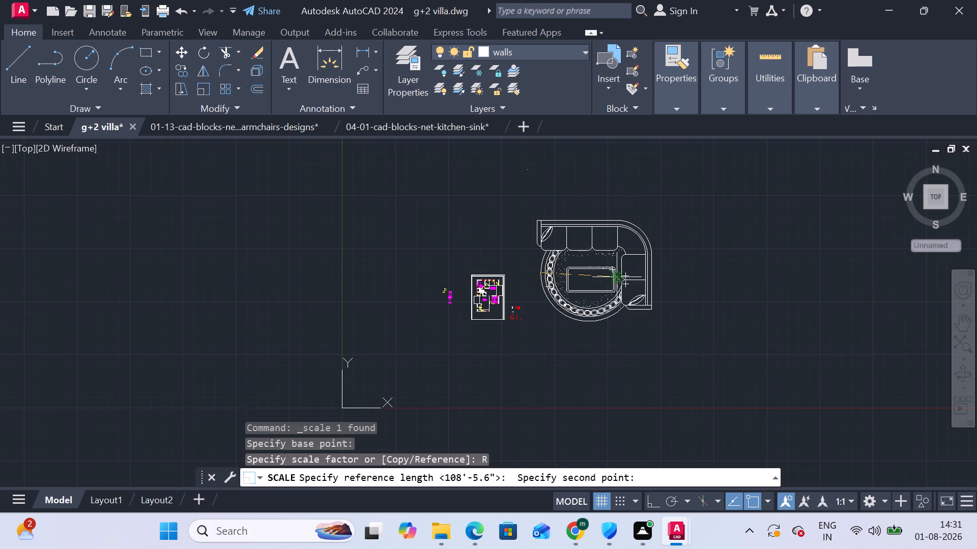
pyautogui.click(644, 271)
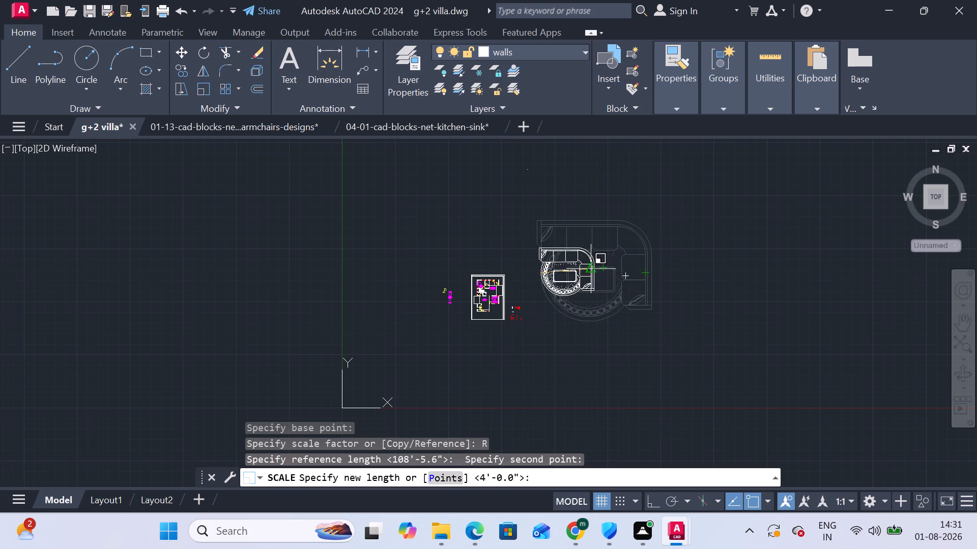
pyautogui.write("10'")
pyautogui.press('Return')
# Move the scaled sofa block into the hall east of the staircase, over the wood-grain table.
pyautogui.scroll(4, 508, 276)
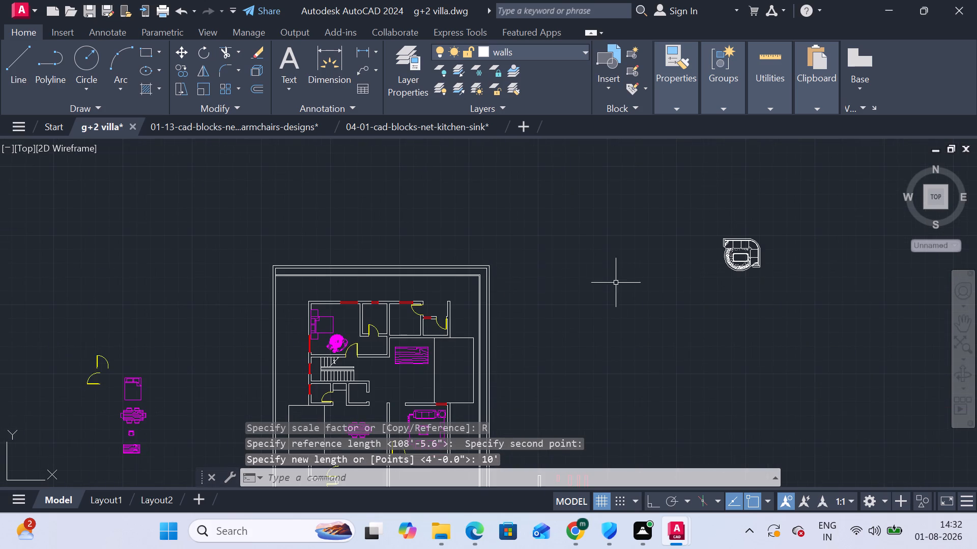
pyautogui.scroll(2, 682, 280)
pyautogui.moveTo(704, 283); pyautogui.dragTo(677, 262, button='middle')
pyautogui.moveTo(794, 232); pyautogui.dragTo(790, 227)
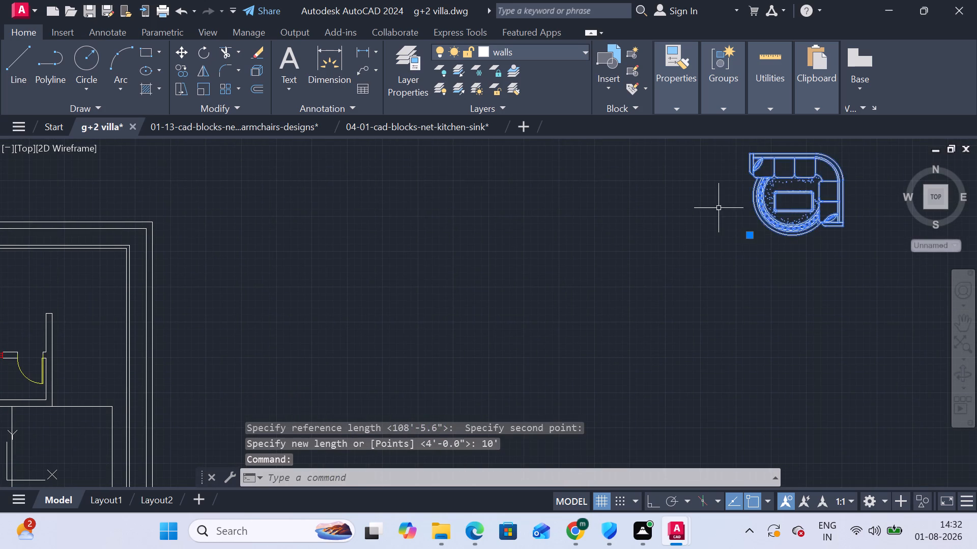
pyautogui.scroll(-3, 678, 207)
pyautogui.scroll(1, 711, 221)
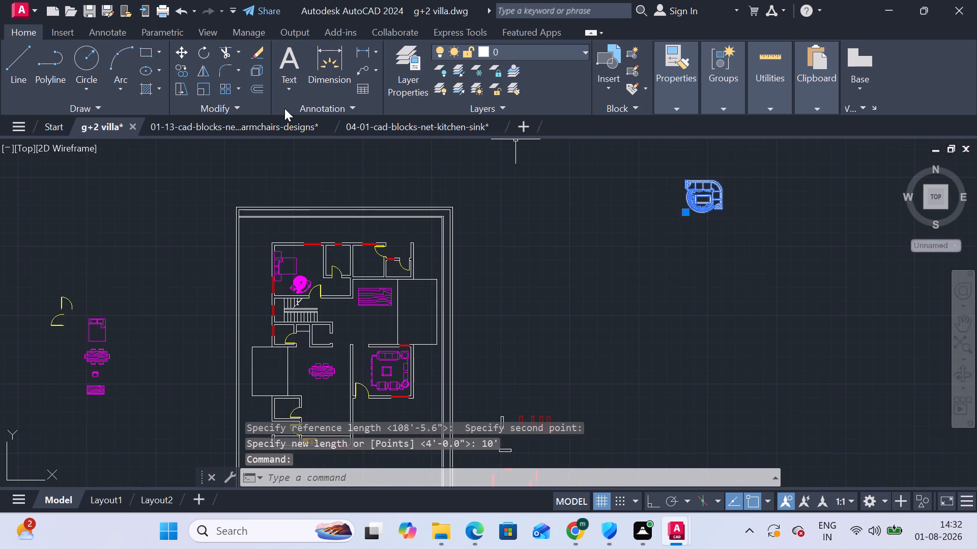
pyautogui.click(687, 211)
pyautogui.scroll(3, 366, 320)
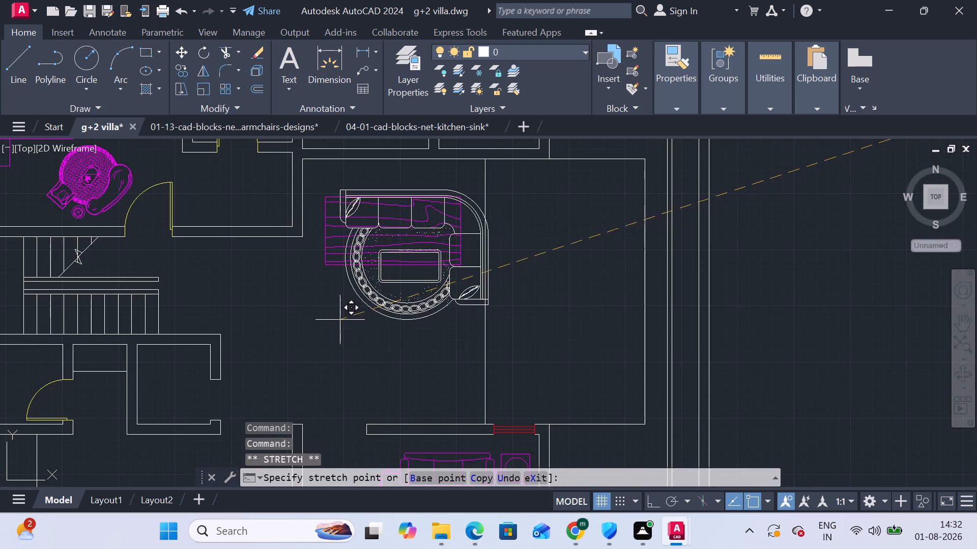
pyautogui.click(332, 318)
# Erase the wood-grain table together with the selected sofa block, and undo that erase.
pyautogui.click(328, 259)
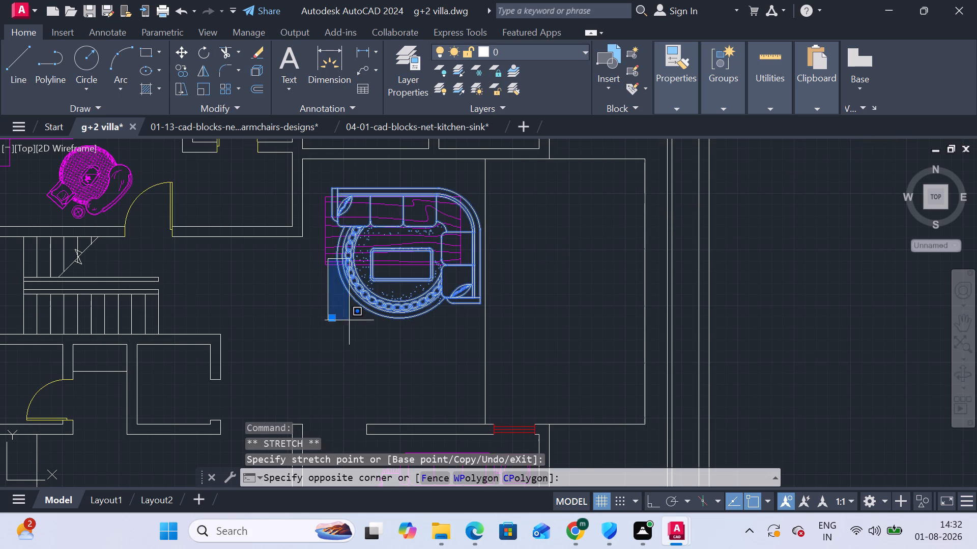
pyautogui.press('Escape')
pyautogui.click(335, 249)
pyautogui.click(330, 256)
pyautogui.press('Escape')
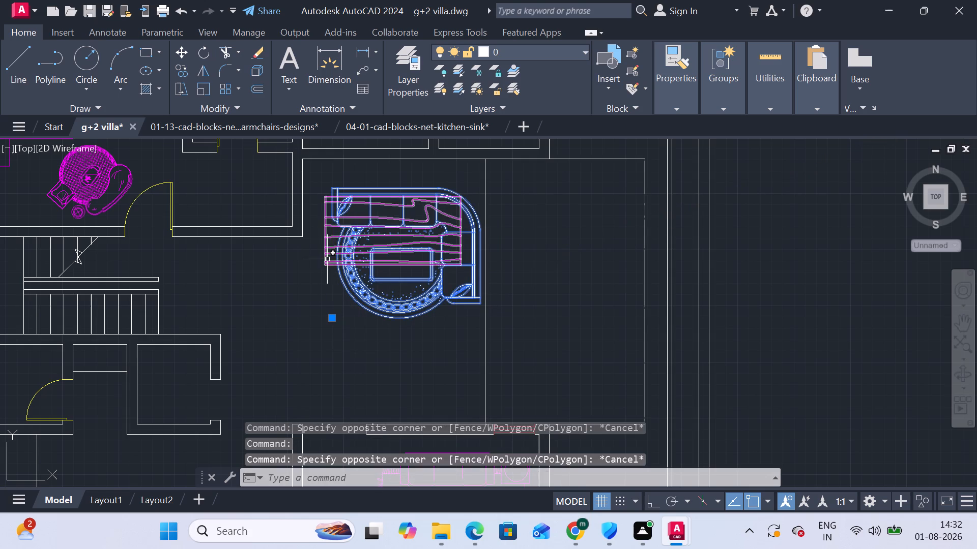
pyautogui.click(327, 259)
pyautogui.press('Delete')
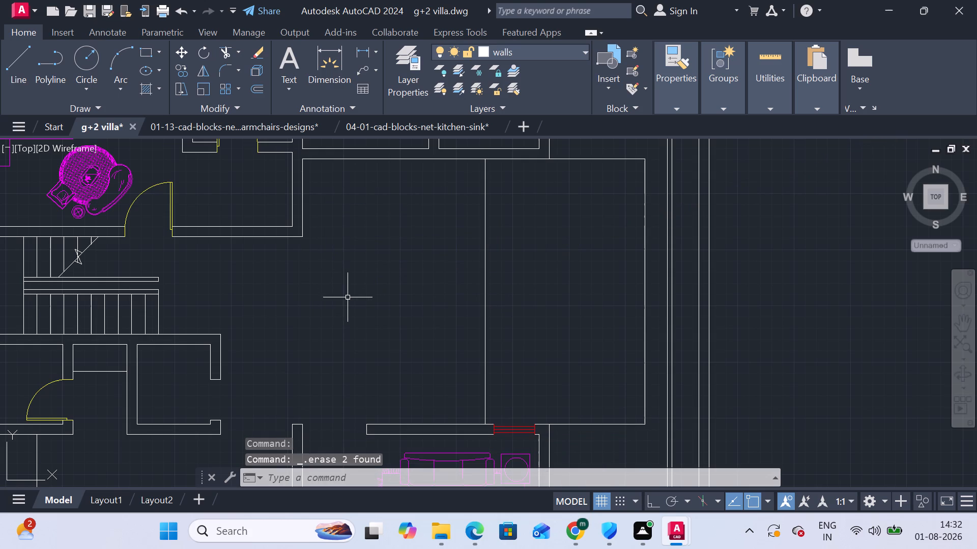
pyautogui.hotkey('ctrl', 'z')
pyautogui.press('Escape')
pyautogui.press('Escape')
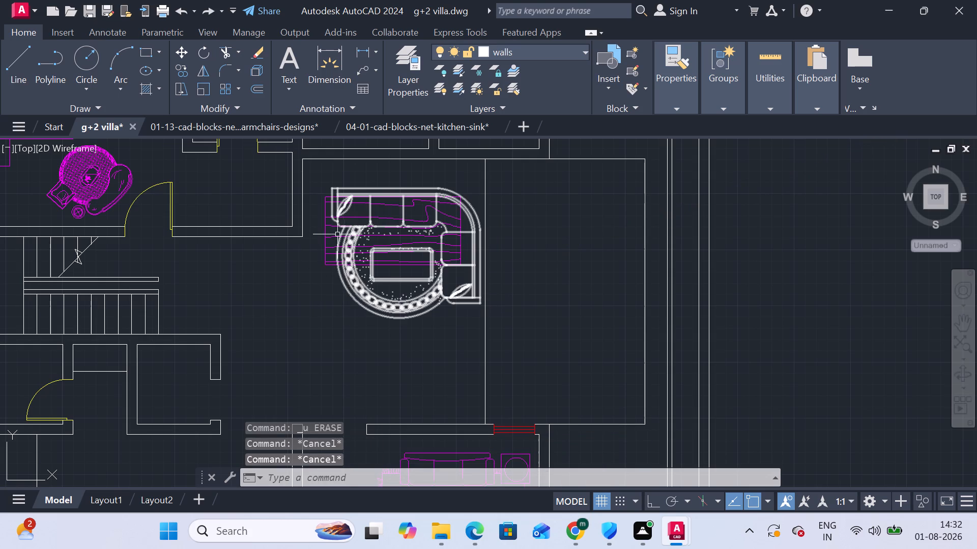
# Erase only the wood-grain table beneath the curved sofa block in the hall.
pyautogui.click(335, 234)
pyautogui.click(319, 239)
pyautogui.press('Delete')
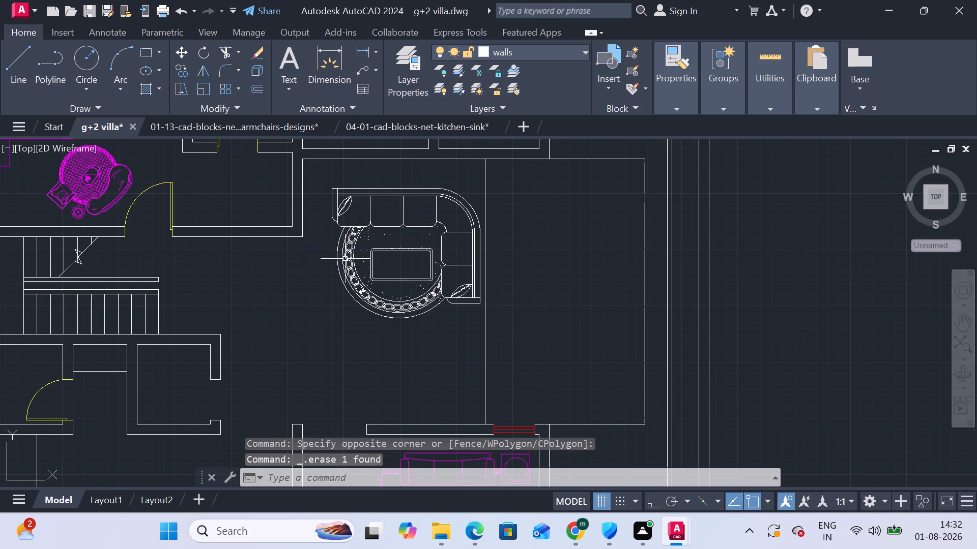
# Shift the curved sofa block slightly up and to the left, closer to the hall's top wall.
pyautogui.scroll(-2, 357, 262)
pyautogui.scroll(2, 346, 266)
pyautogui.moveTo(377, 259); pyautogui.dragTo(372, 252)
pyautogui.click(367, 193)
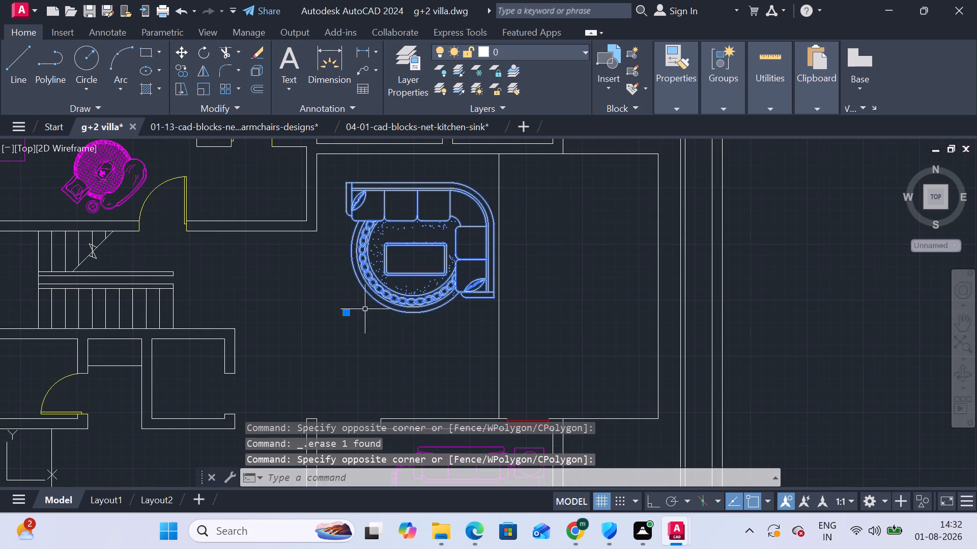
pyautogui.click(348, 313)
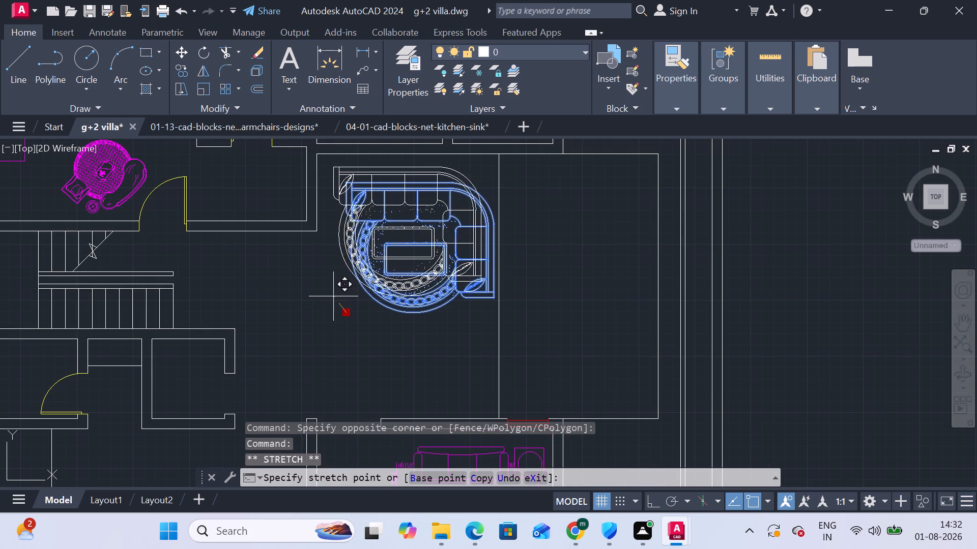
pyautogui.click(341, 293)
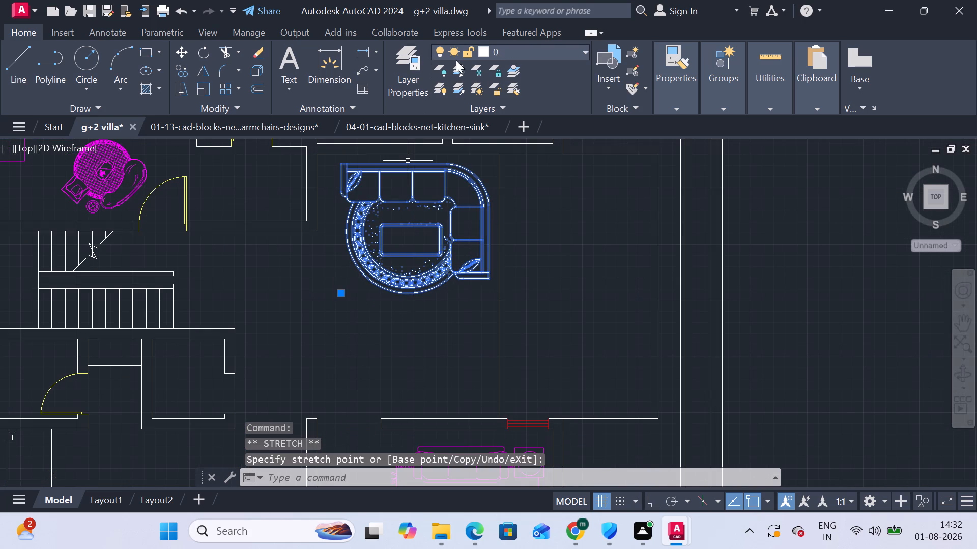
# Assign the curved sofa block to the furniture layer and clear the selection.
pyautogui.click(519, 55)
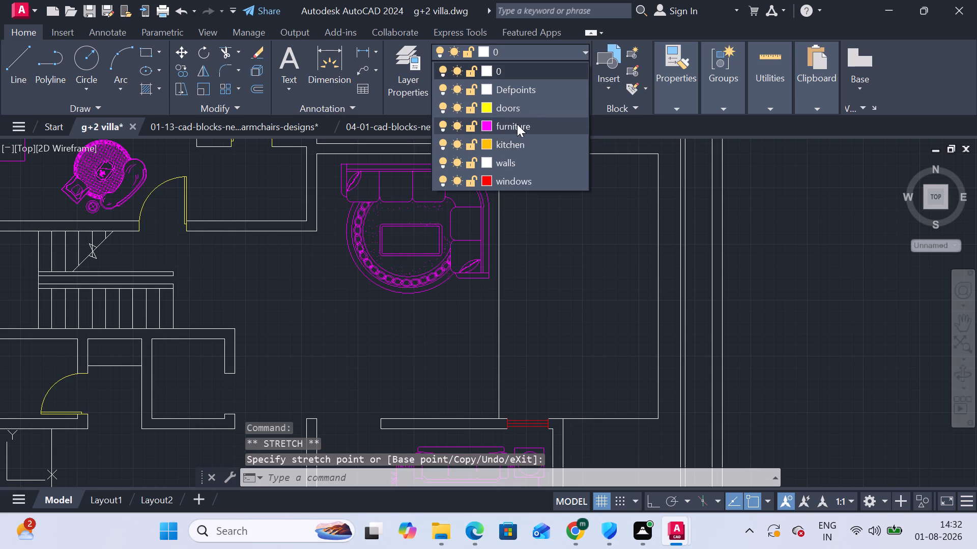
pyautogui.click(517, 124)
pyautogui.click(420, 357)
pyautogui.press('Escape')
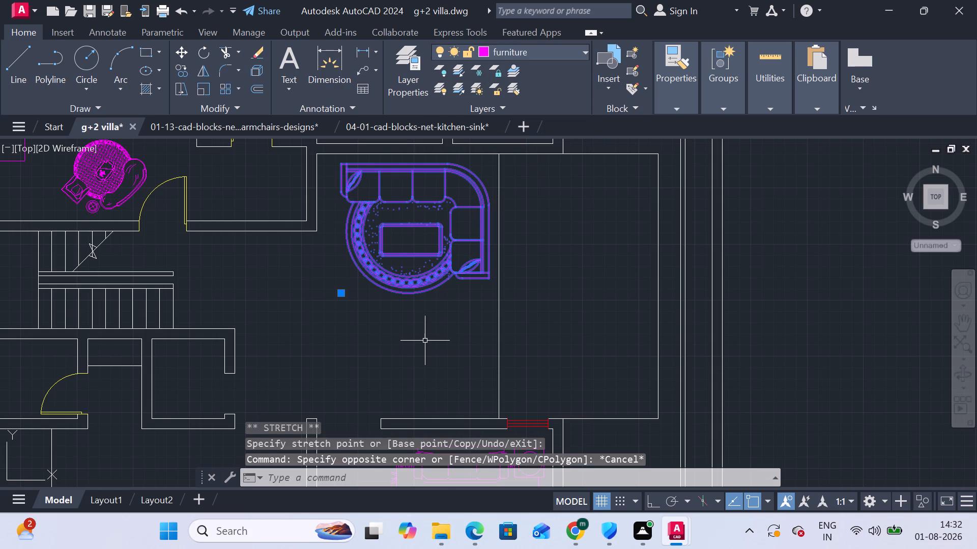
pyautogui.press('Escape')
pyautogui.press('Escape')
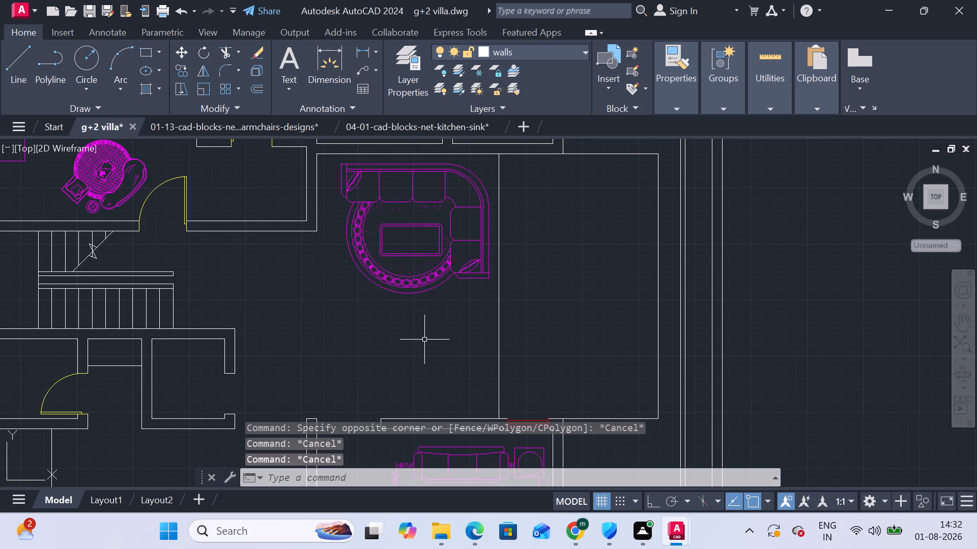
pyautogui.scroll(-1, 453, 321)
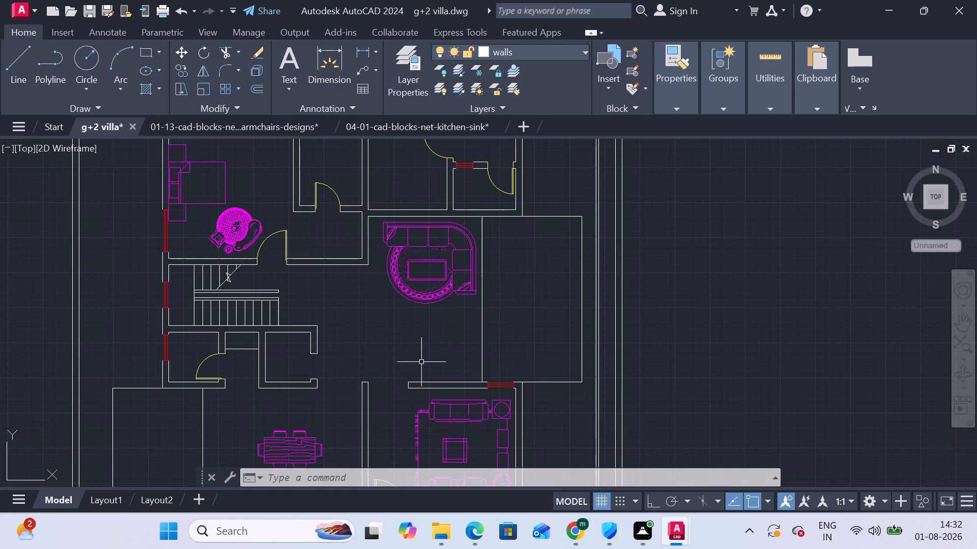
# Review the furnished villa floor plan, from the bedroom and staircase to the dining area, living room and kitchen, for rooms still needing blocks.
pyautogui.scroll(-1, 419, 355)
pyautogui.moveTo(417, 355); pyautogui.dragTo(433, 300, button='middle')
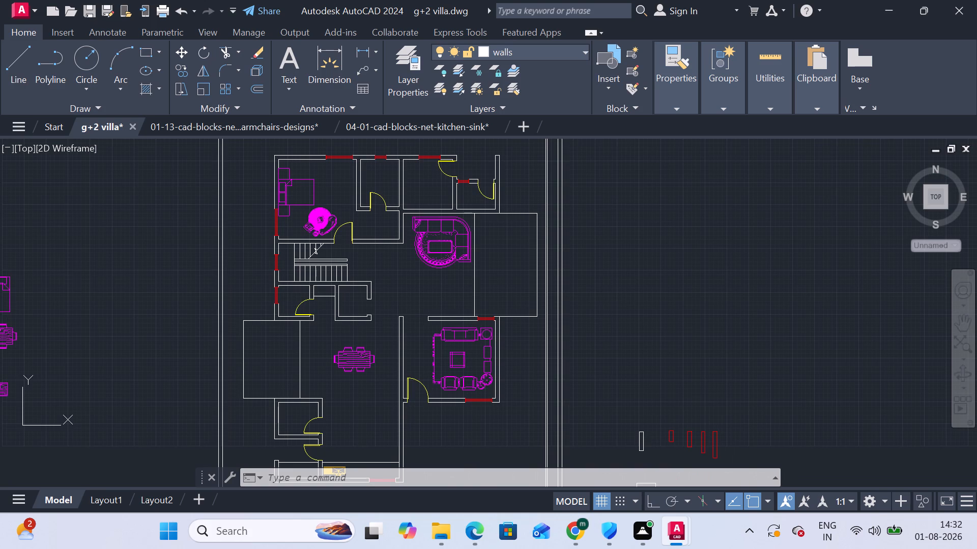
pyautogui.moveTo(357, 367); pyautogui.dragTo(352, 295, button='middle')
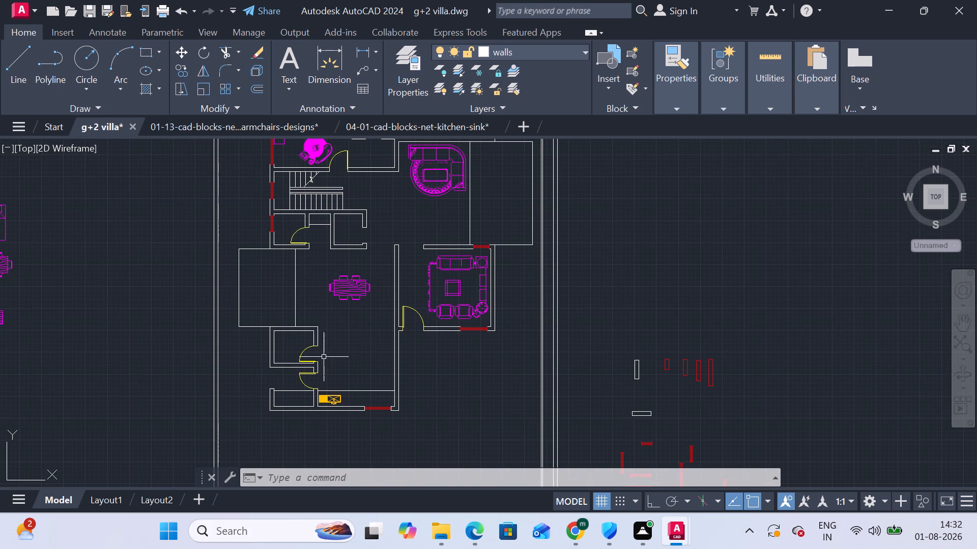
pyautogui.moveTo(324, 357); pyautogui.dragTo(324, 286, button='middle')
pyautogui.scroll(1, 228, 297)
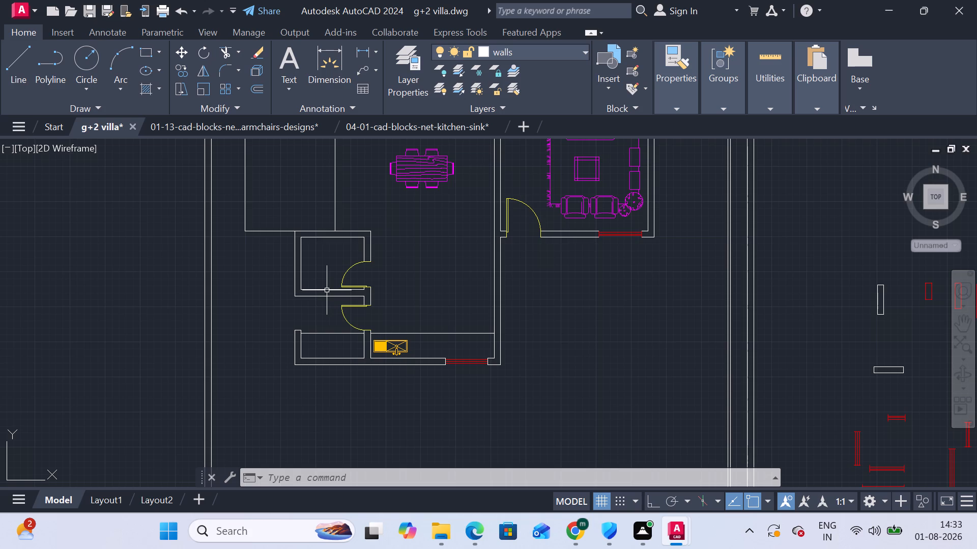
pyautogui.scroll(-1, 333, 288)
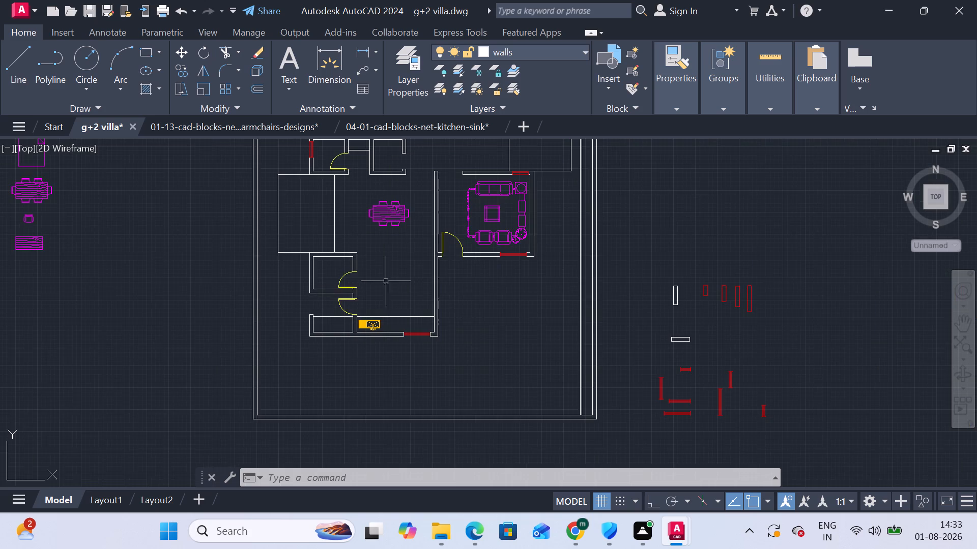
pyautogui.moveTo(393, 277); pyautogui.dragTo(386, 369, button='middle')
pyautogui.scroll(-1, 388, 362)
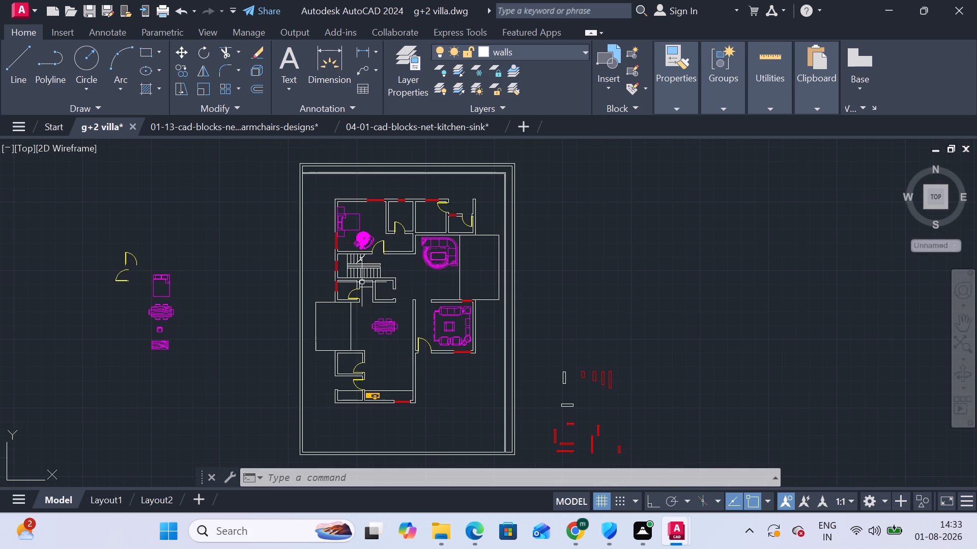
pyautogui.scroll(1, 362, 282)
pyautogui.scroll(5, 366, 217)
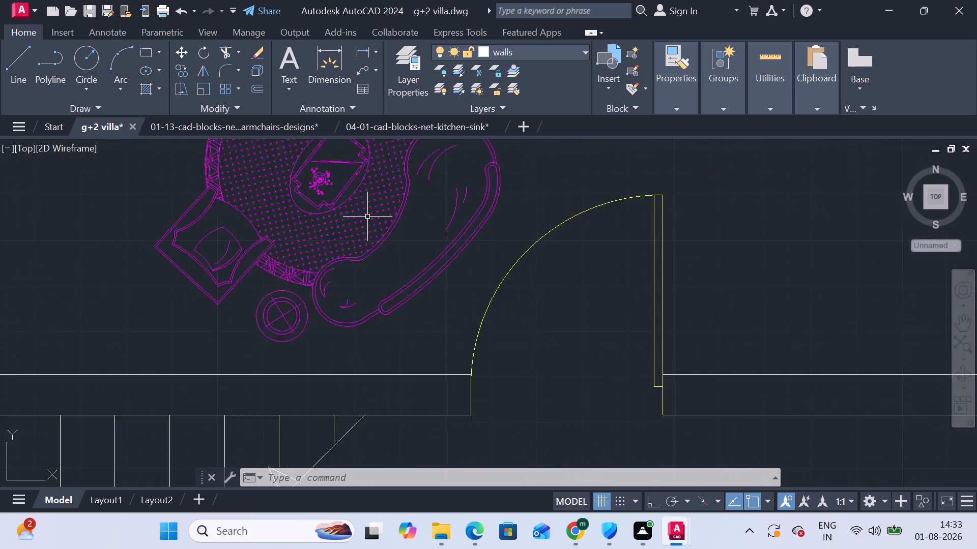
pyautogui.scroll(-4, 372, 222)
pyautogui.moveTo(358, 243); pyautogui.dragTo(356, 211, button='middle')
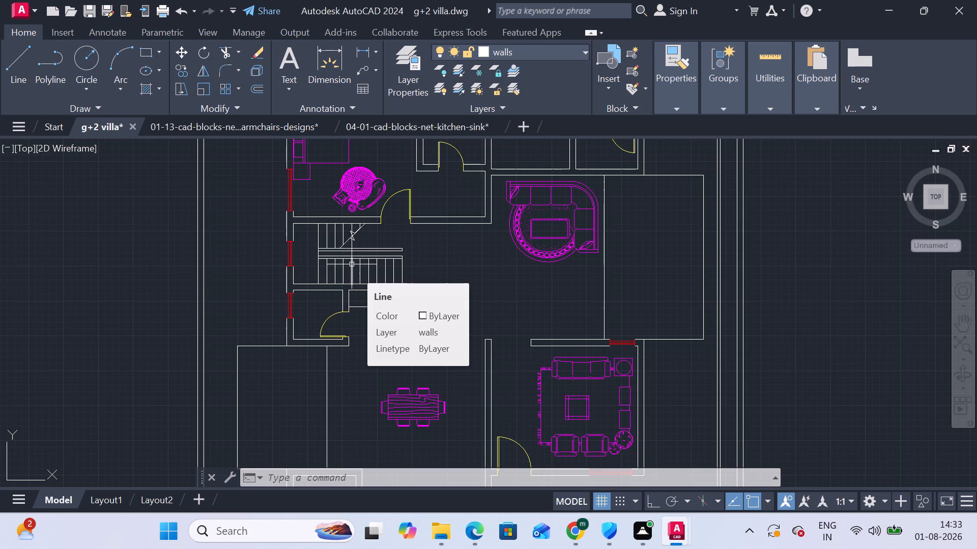
pyautogui.moveTo(408, 262); pyautogui.dragTo(383, 181, button='middle')
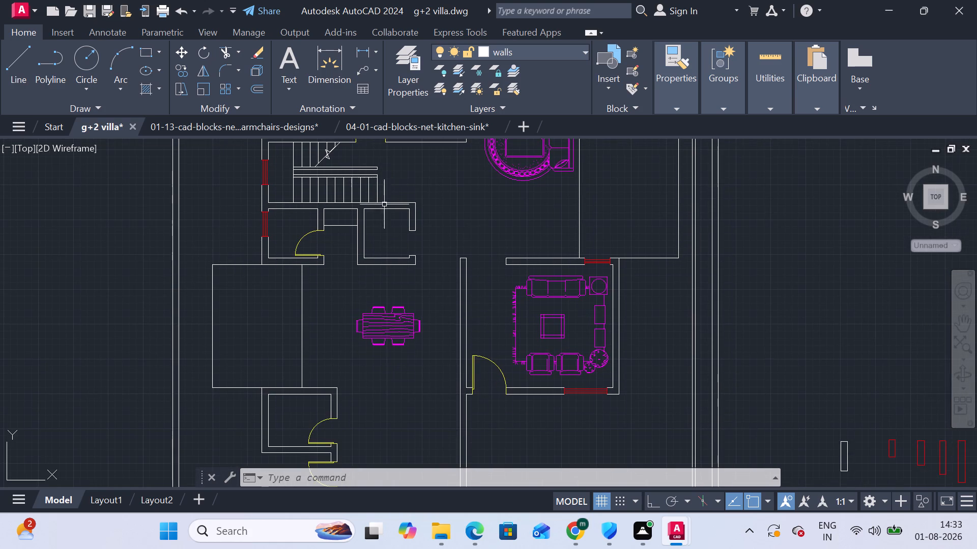
pyautogui.moveTo(448, 278); pyautogui.dragTo(421, 236, button='middle')
pyautogui.scroll(-1, 424, 253)
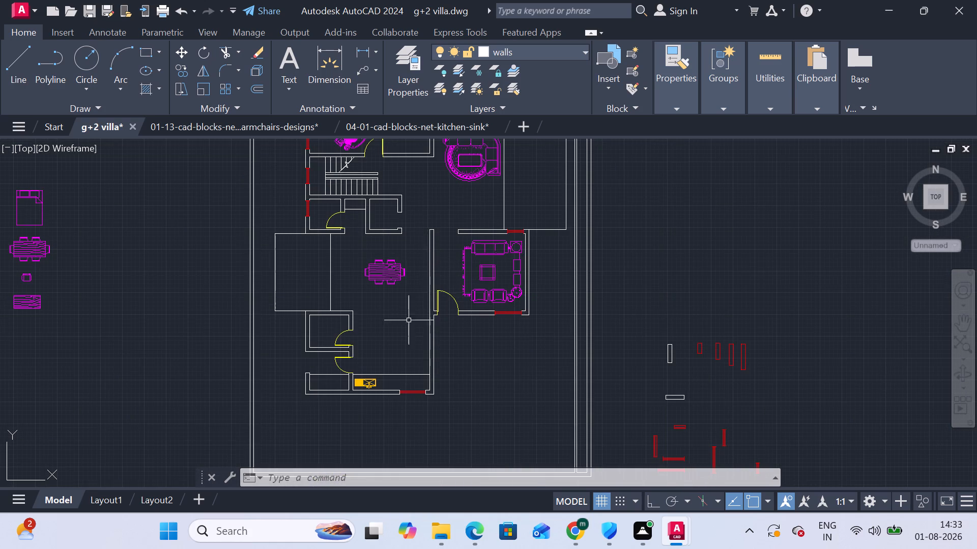
pyautogui.scroll(1, 407, 320)
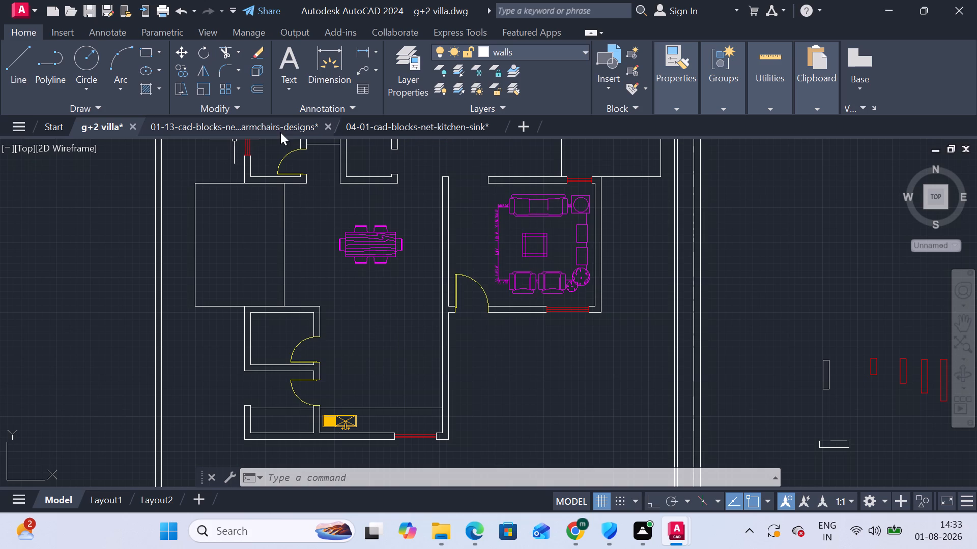
# Switch to the 04-01 kitchen-sink block drawing and look through its rows of sink designs.
pyautogui.click(443, 123)
pyautogui.scroll(-2, 483, 271)
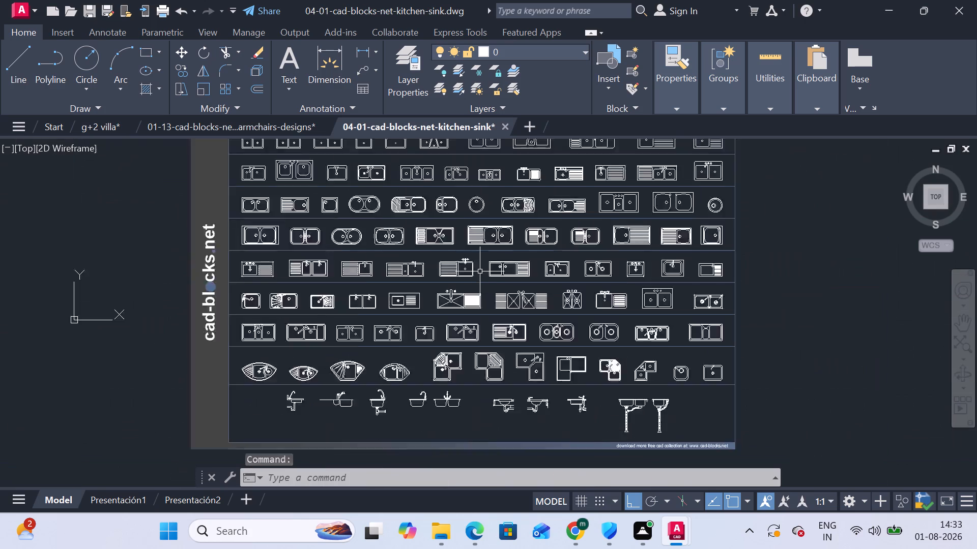
pyautogui.scroll(-1, 480, 271)
pyautogui.scroll(2, 476, 271)
pyautogui.moveTo(475, 291); pyautogui.dragTo(453, 376, button='middle')
pyautogui.moveTo(297, 329); pyautogui.dragTo(308, 379, button='middle')
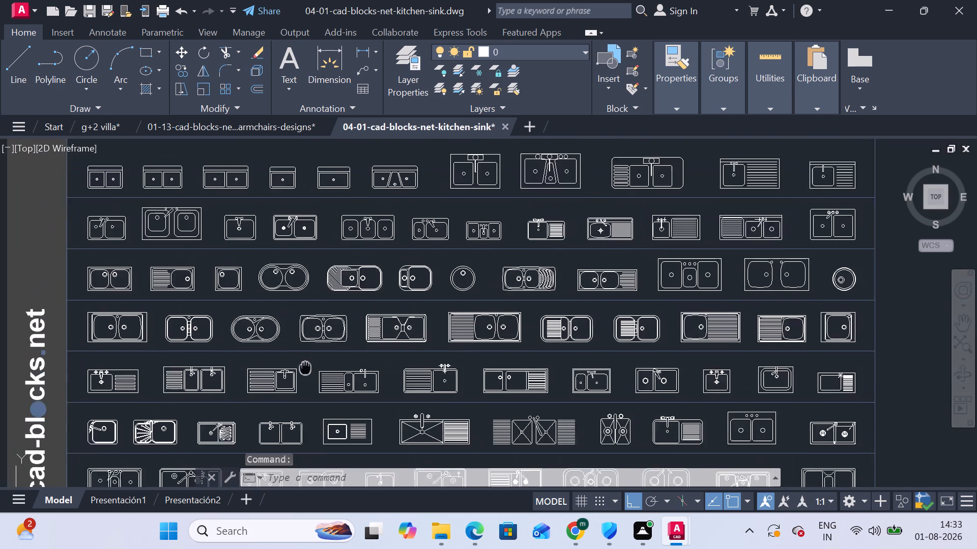
pyautogui.moveTo(308, 379); pyautogui.dragTo(310, 382, button='middle')
pyautogui.scroll(-1, 417, 362)
pyautogui.moveTo(414, 360); pyautogui.dragTo(410, 315, button='middle')
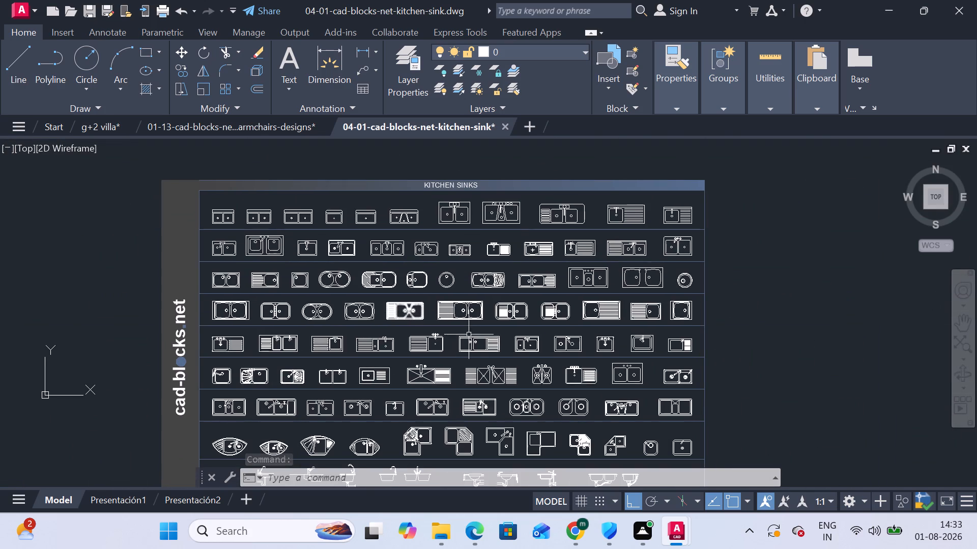
pyautogui.moveTo(492, 411); pyautogui.dragTo(490, 302, button='middle')
pyautogui.scroll(2, 449, 338)
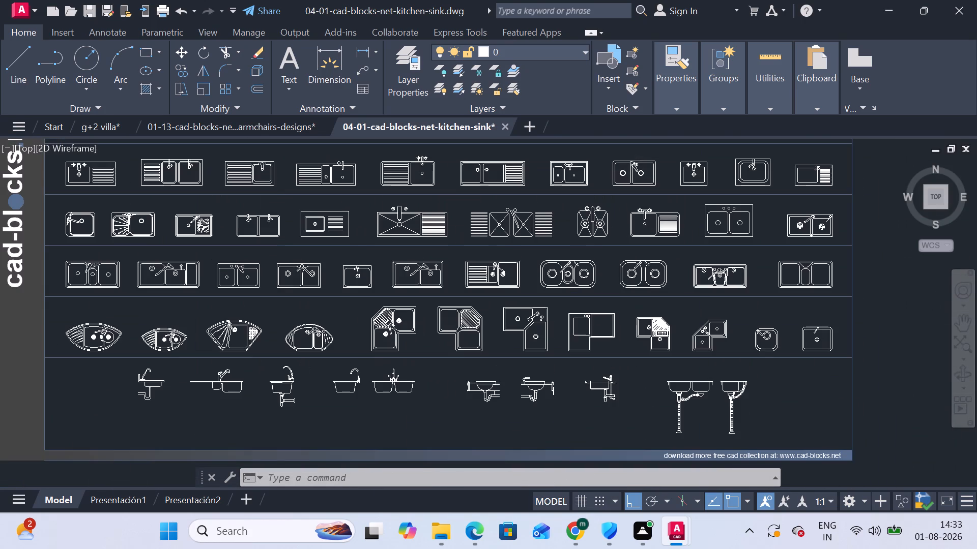
pyautogui.scroll(-1, 449, 338)
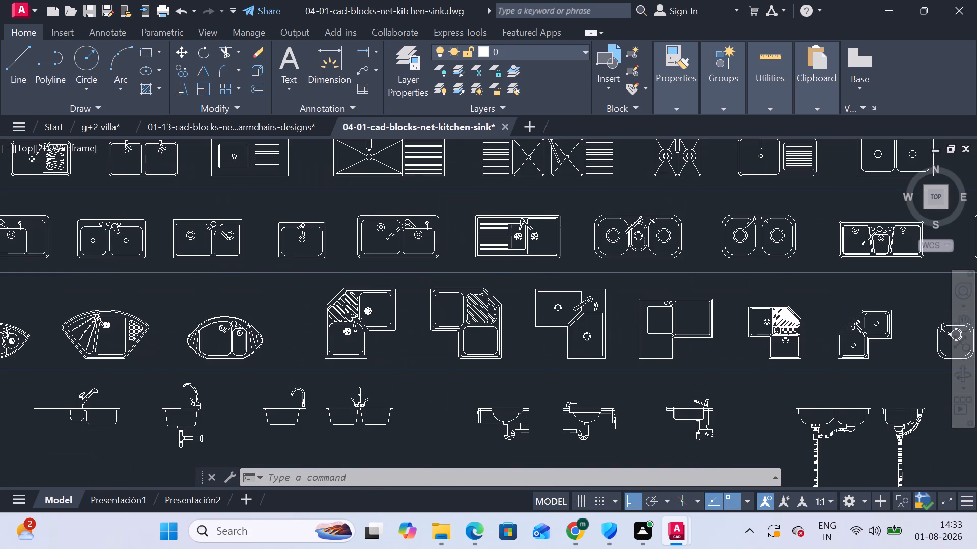
# Switch to the 01-13 sofa and armchair block drawing and look through its rows of seating designs.
pyautogui.click(241, 131)
pyautogui.scroll(-4, 343, 293)
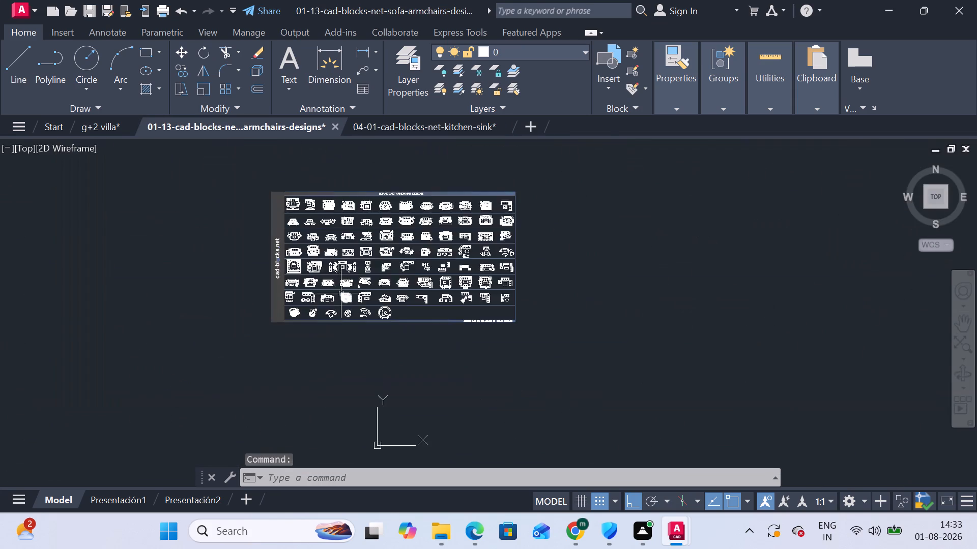
pyautogui.scroll(3, 350, 274)
pyautogui.moveTo(347, 280); pyautogui.dragTo(280, 395, button='middle')
pyautogui.scroll(2, 283, 392)
pyautogui.scroll(-1, 297, 384)
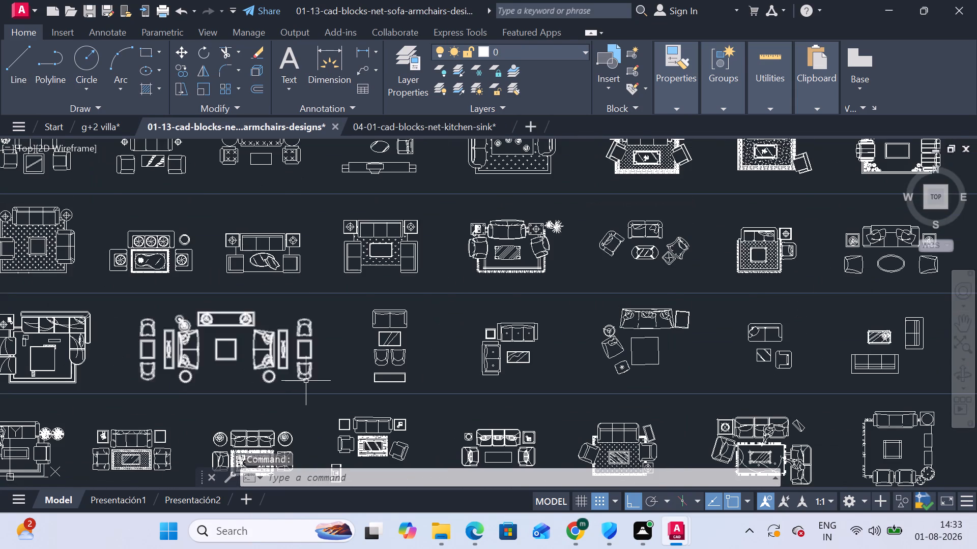
pyautogui.scroll(-1, 306, 381)
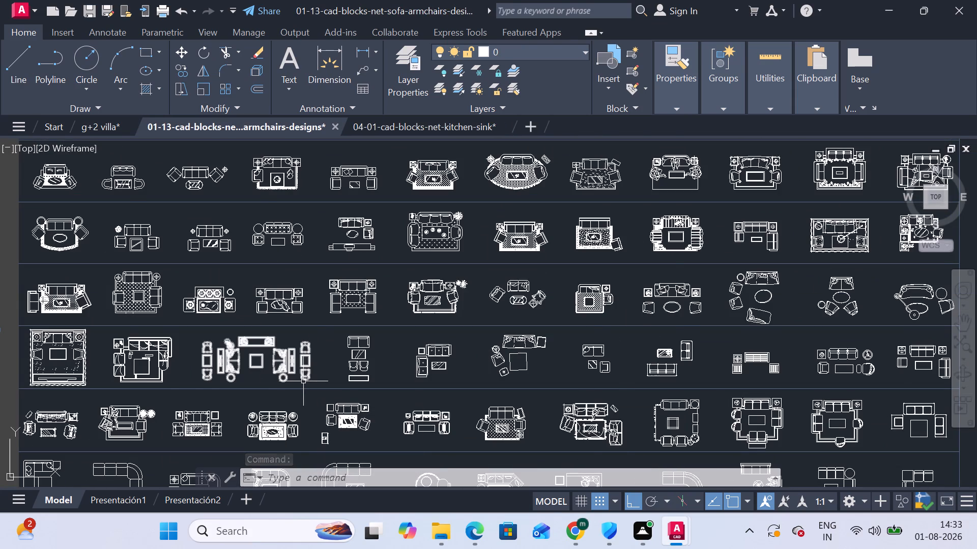
pyautogui.scroll(-1, 303, 381)
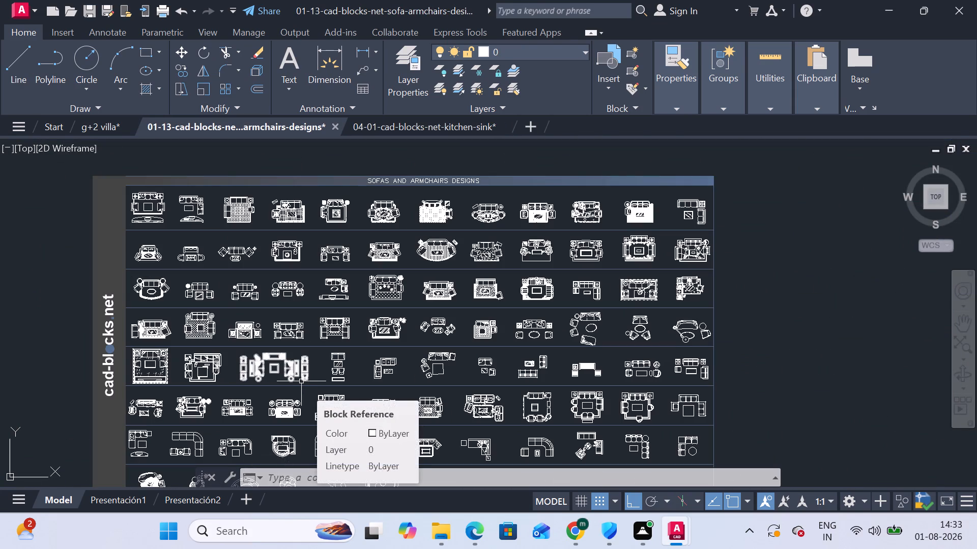
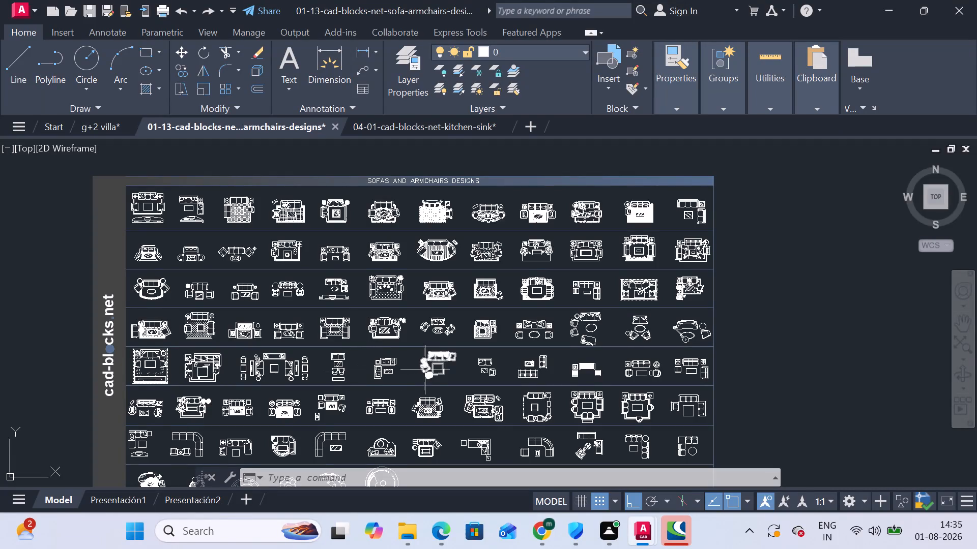
# Look through the lower rows of the sofas and armchairs sheet, including the curved and circular seating designs.
pyautogui.scroll(-1, 433, 395)
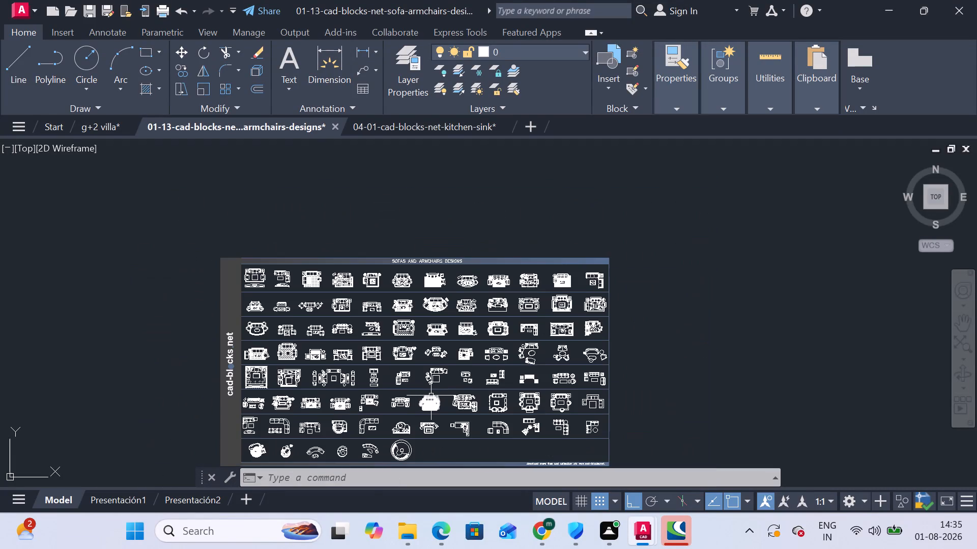
pyautogui.scroll(1, 419, 417)
pyautogui.moveTo(419, 416); pyautogui.dragTo(455, 341, button='middle')
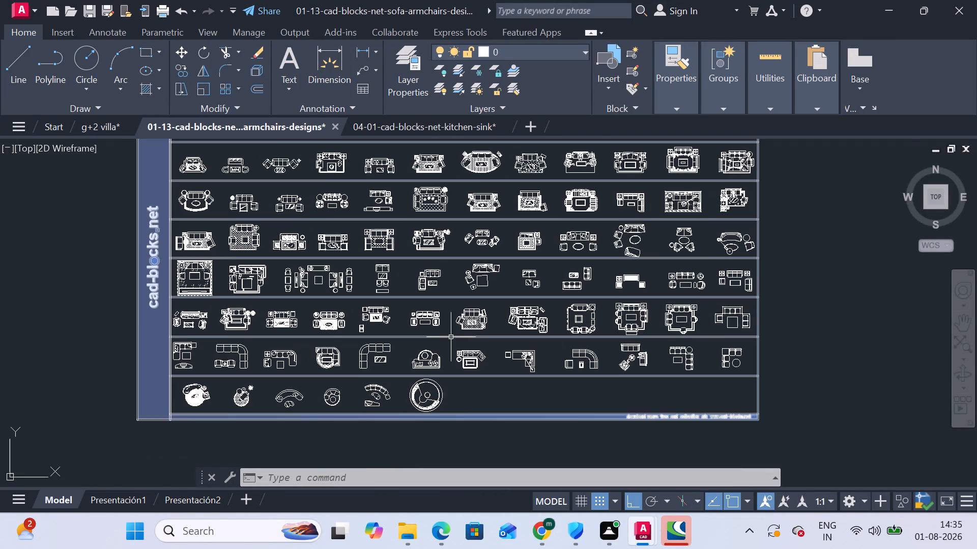
pyautogui.scroll(1, 475, 393)
pyautogui.scroll(2, 382, 396)
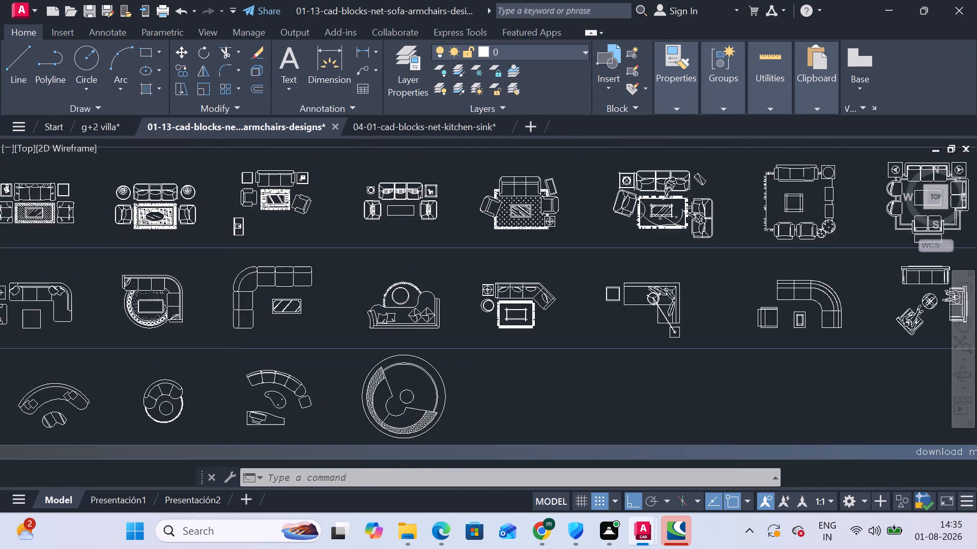
pyautogui.moveTo(386, 395); pyautogui.dragTo(407, 276, button='middle')
pyautogui.scroll(1, 418, 280)
pyautogui.scroll(-1, 414, 282)
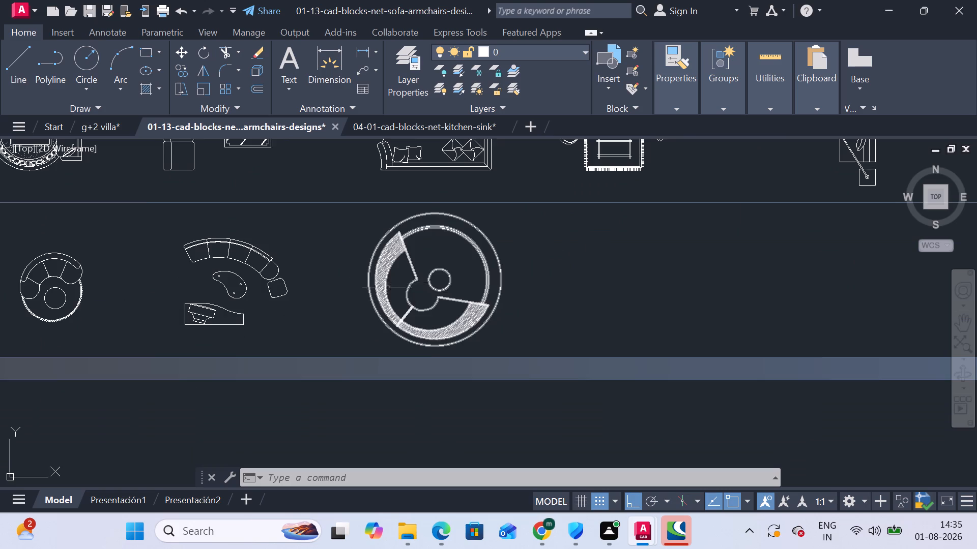
pyautogui.scroll(-3, 371, 292)
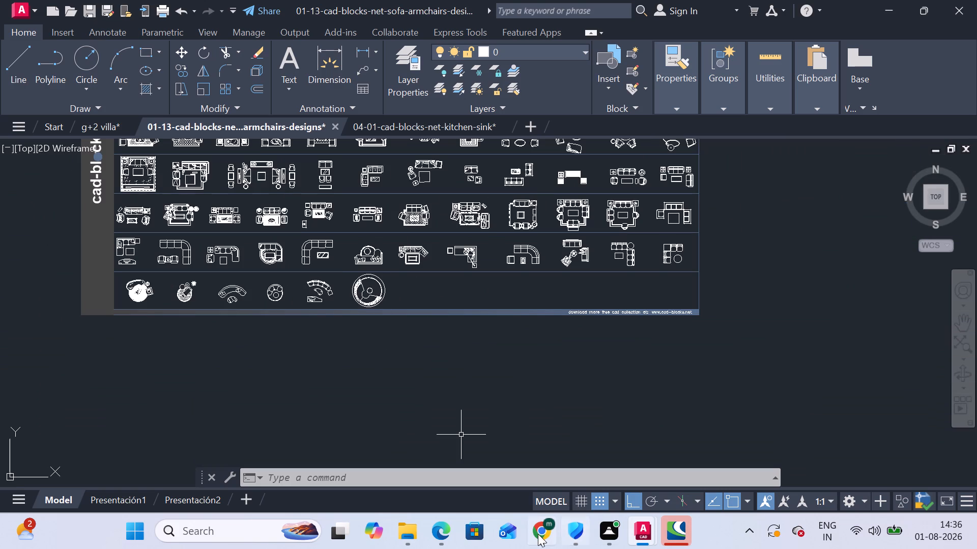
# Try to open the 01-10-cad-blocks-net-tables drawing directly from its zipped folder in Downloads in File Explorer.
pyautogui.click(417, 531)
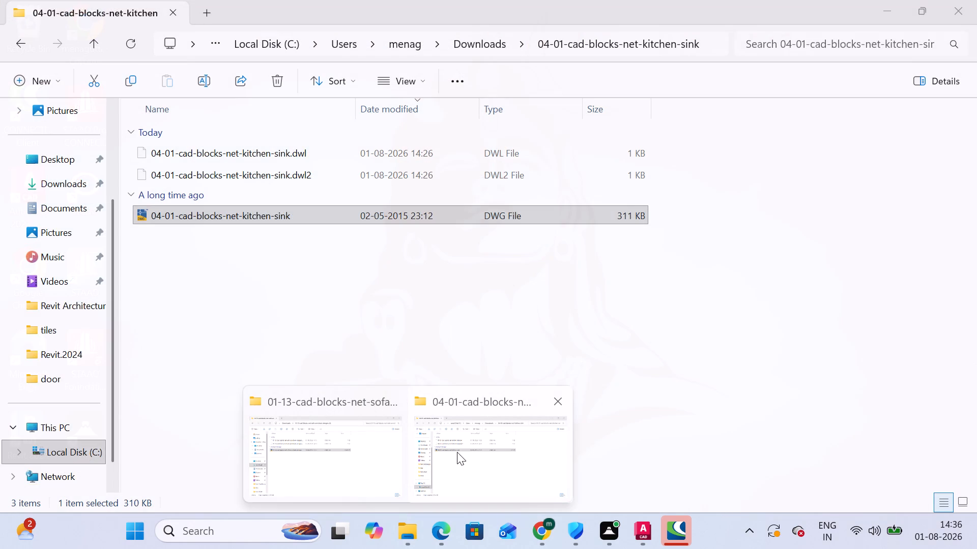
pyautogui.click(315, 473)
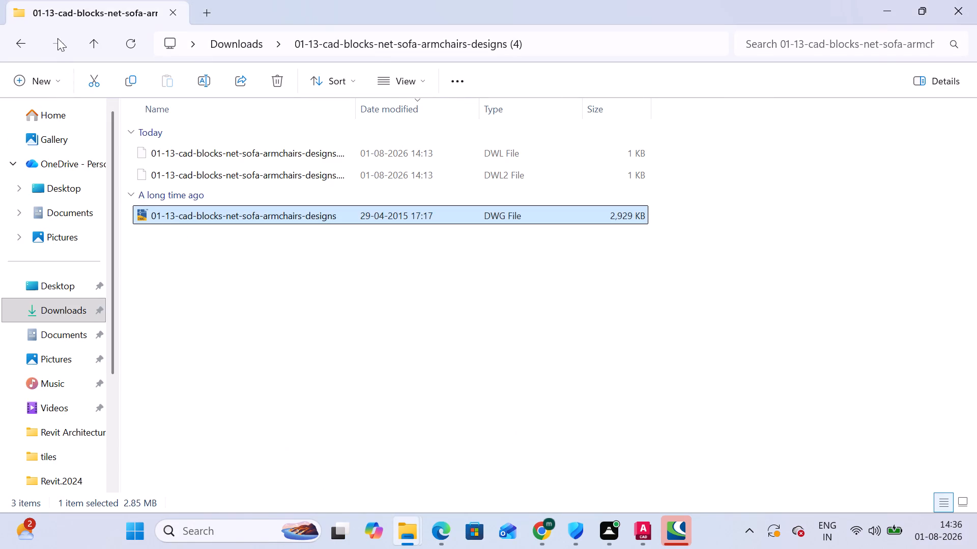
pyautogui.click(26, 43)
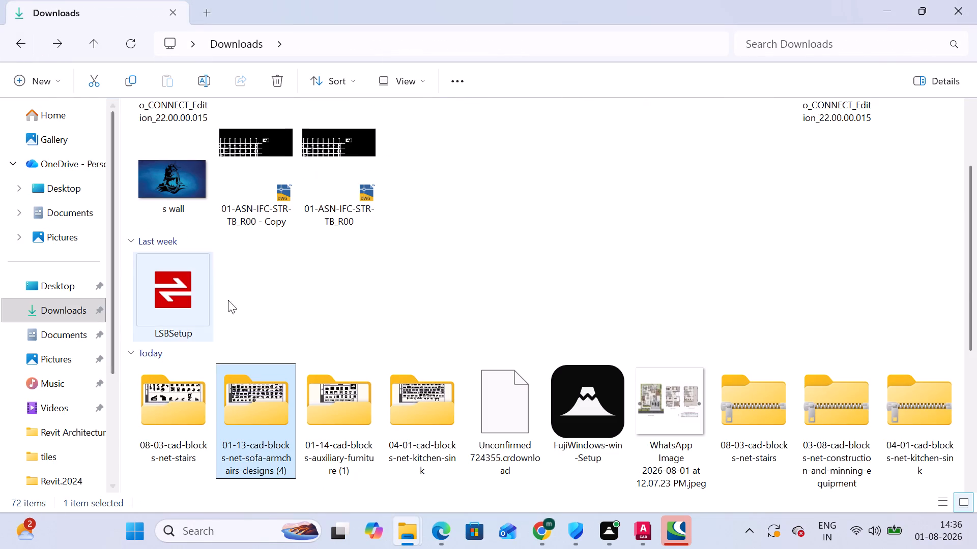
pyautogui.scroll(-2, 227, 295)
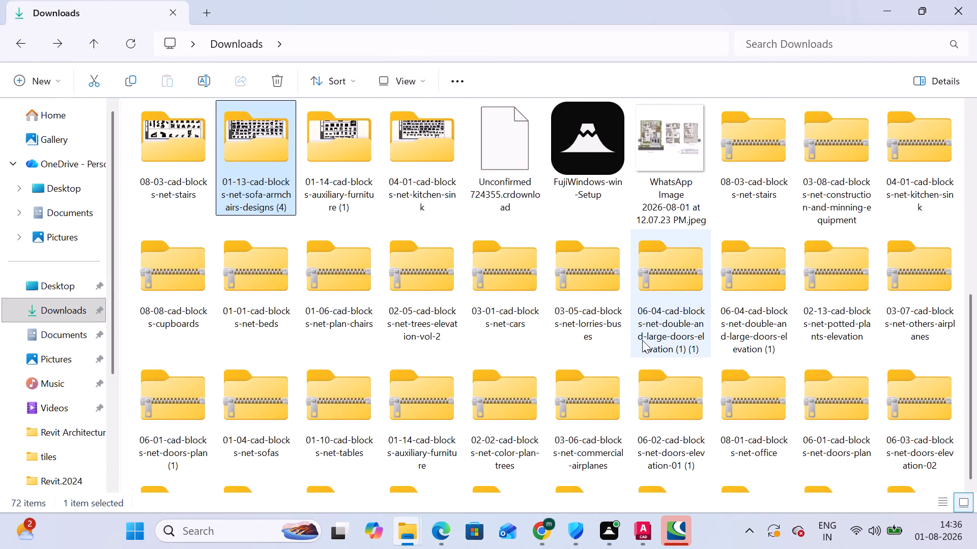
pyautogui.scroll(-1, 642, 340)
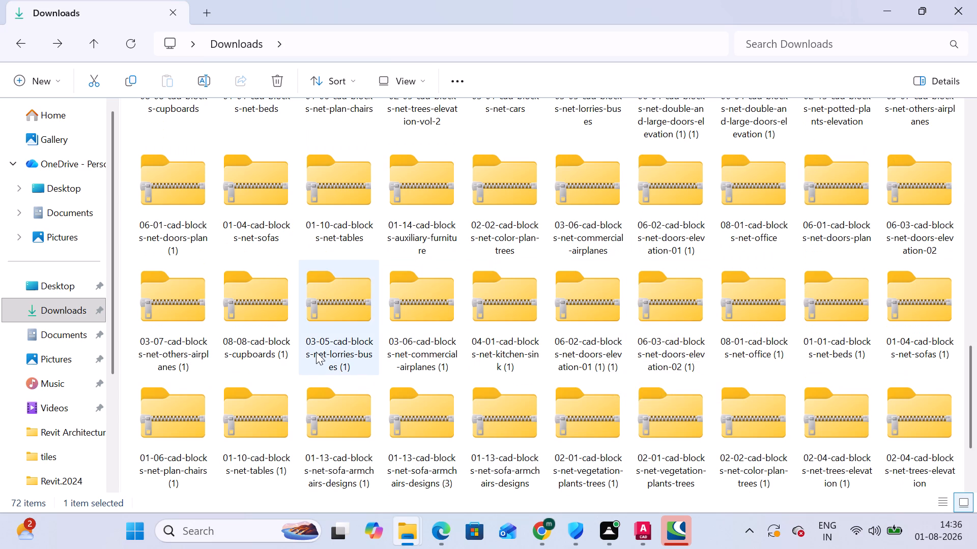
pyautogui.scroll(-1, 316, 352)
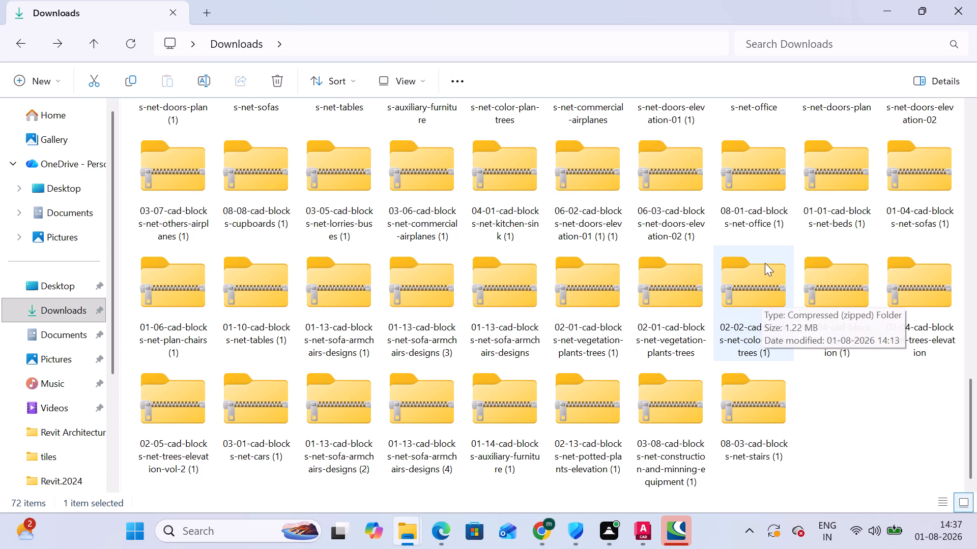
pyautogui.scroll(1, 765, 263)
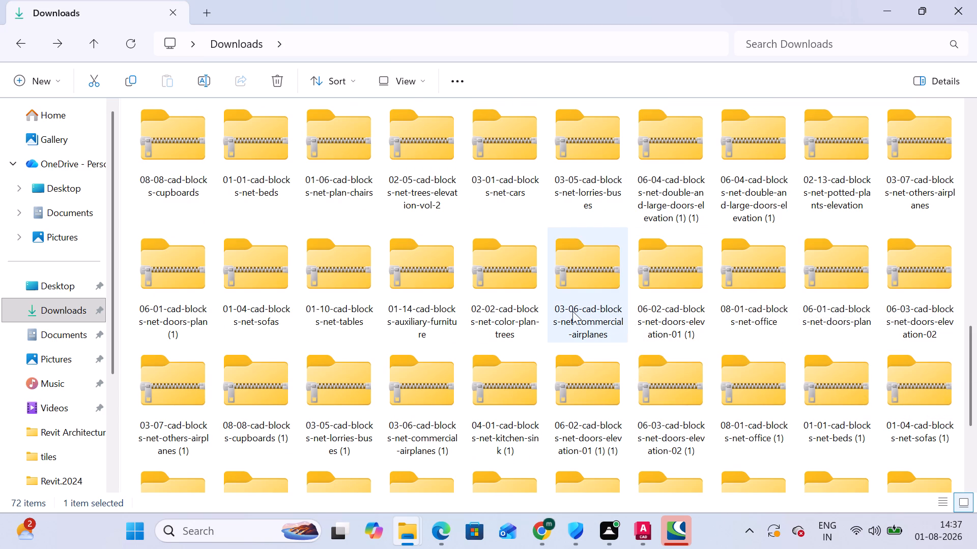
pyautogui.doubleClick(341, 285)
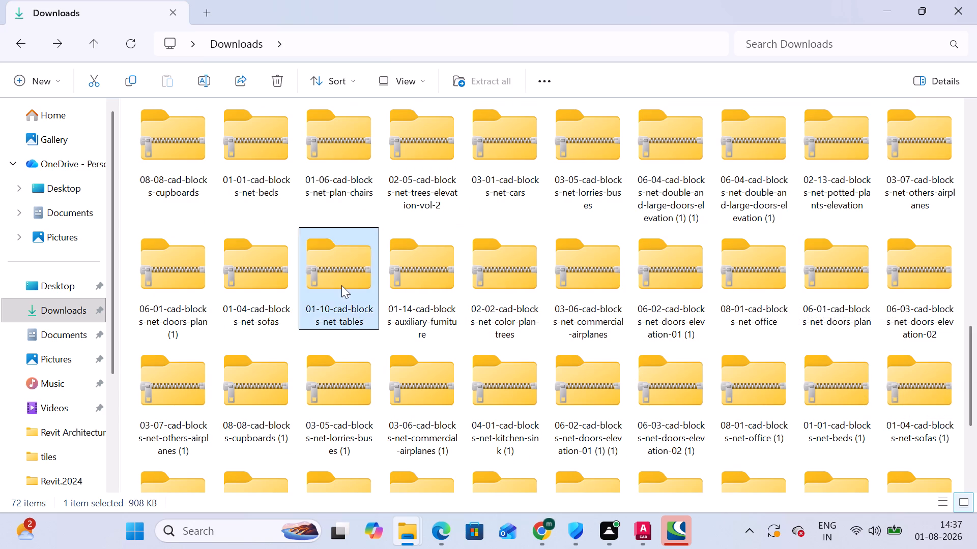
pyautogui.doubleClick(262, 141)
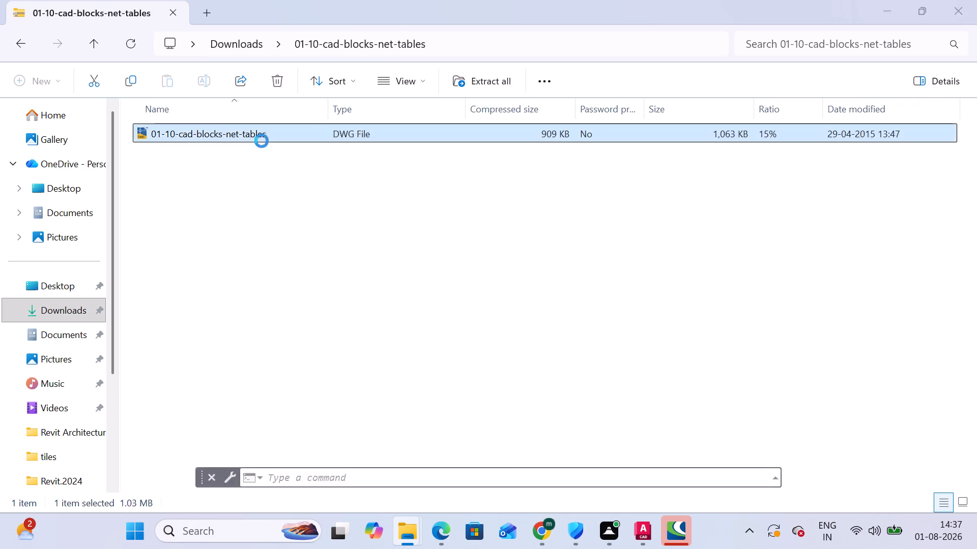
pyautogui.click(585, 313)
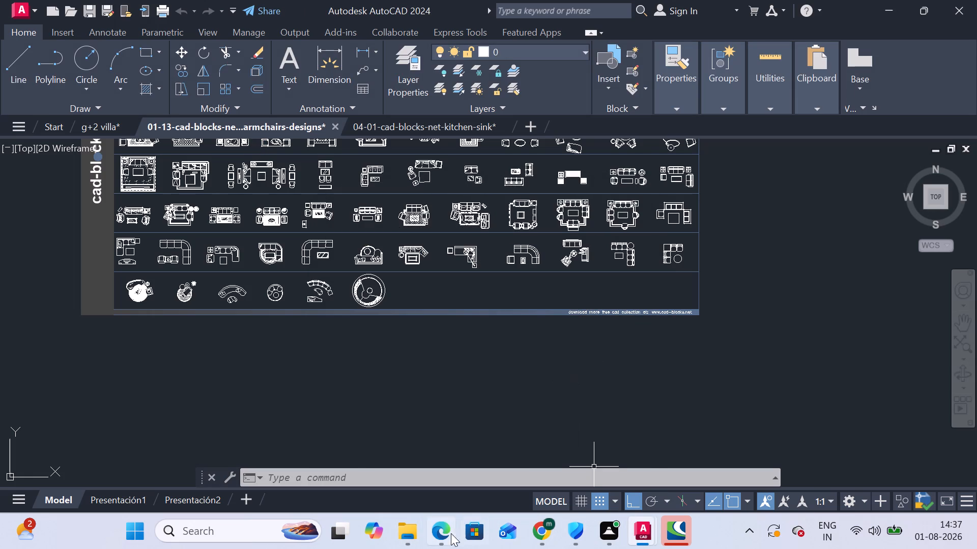
# Extract the 01-10-cad-blocks-net-tables (1) archive in Downloads to its own folder with WinRAR.
pyautogui.click(407, 526)
pyautogui.click(443, 463)
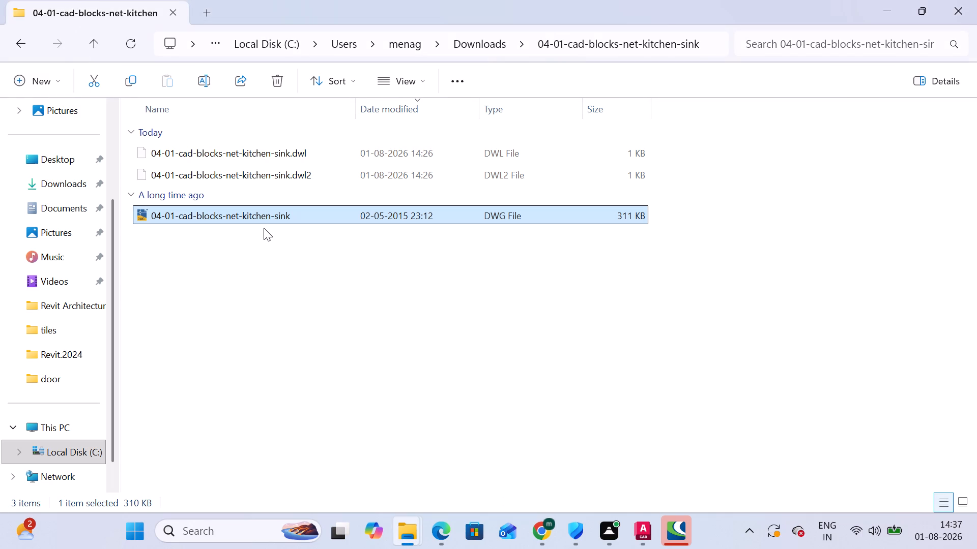
pyautogui.click(26, 42)
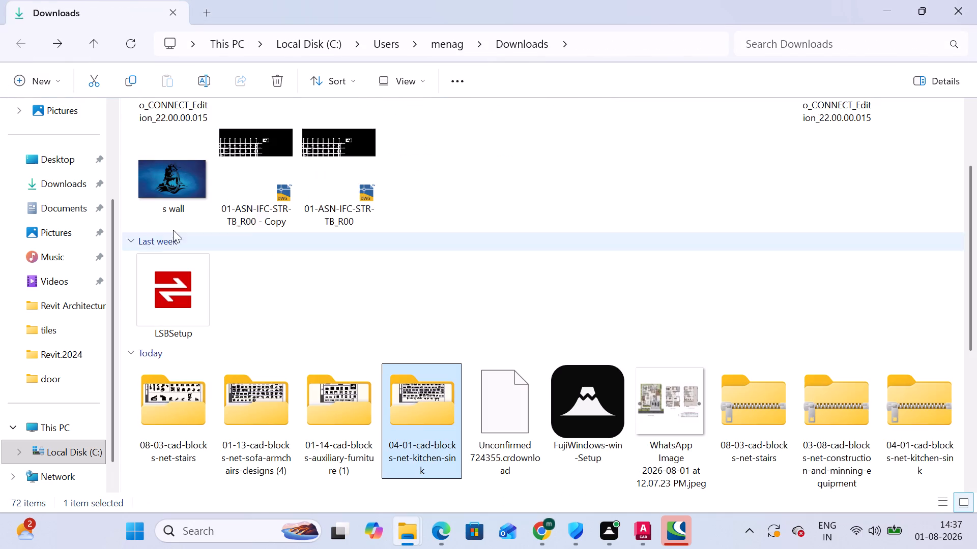
pyautogui.scroll(-2, 419, 417)
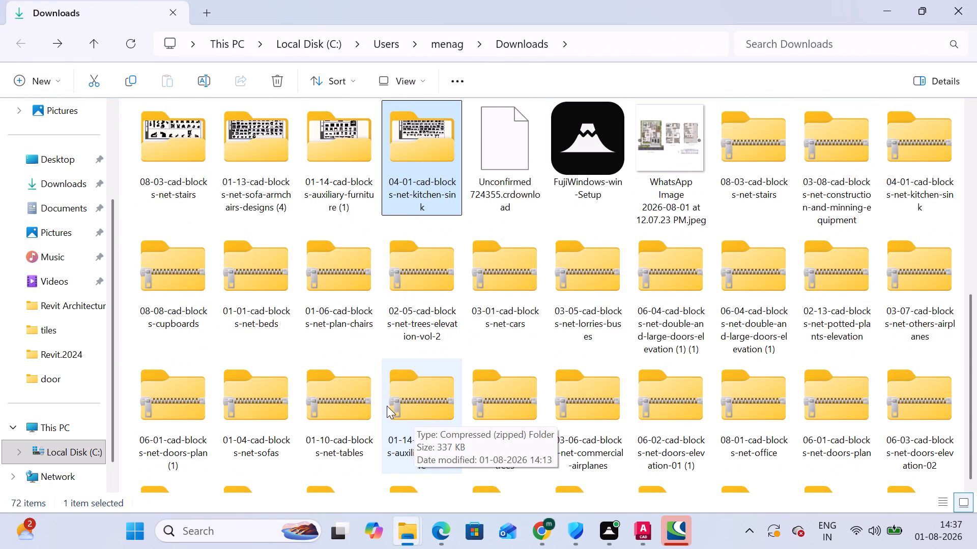
pyautogui.scroll(-3, 387, 406)
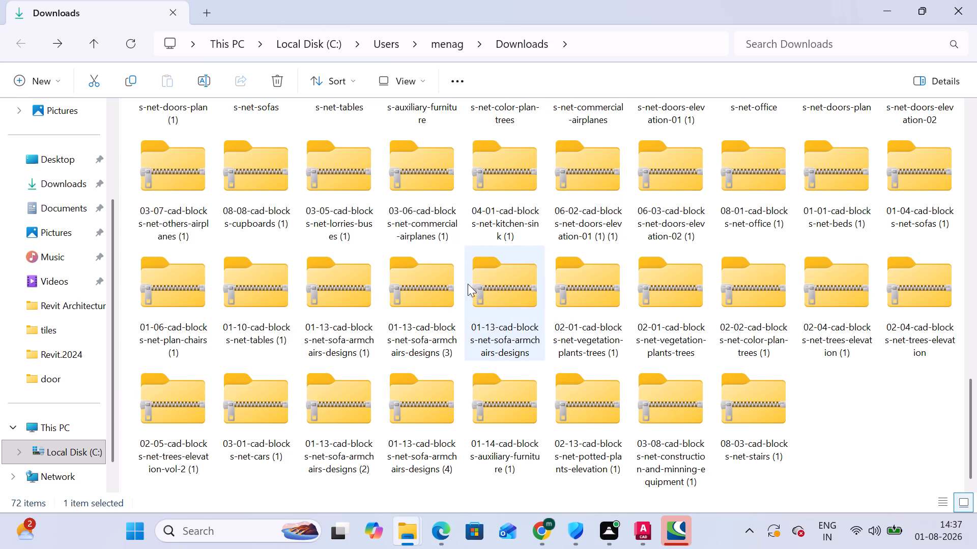
pyautogui.scroll(-1, 373, 324)
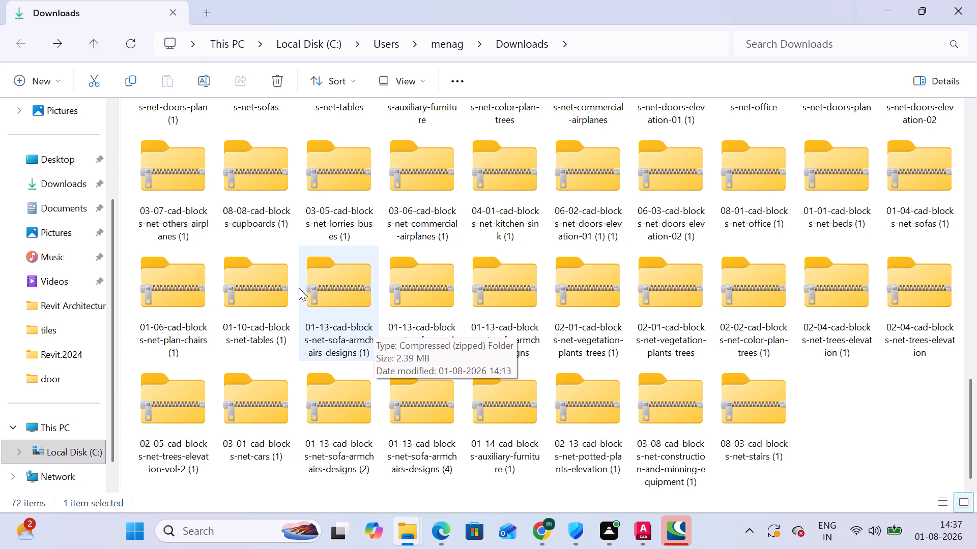
pyautogui.rightClick(252, 279)
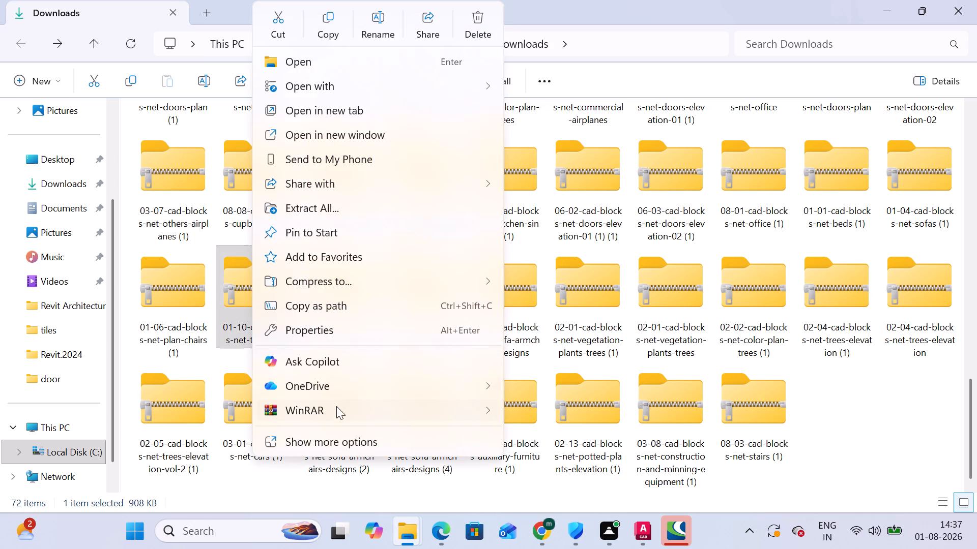
pyautogui.click(335, 410)
pyautogui.click(582, 439)
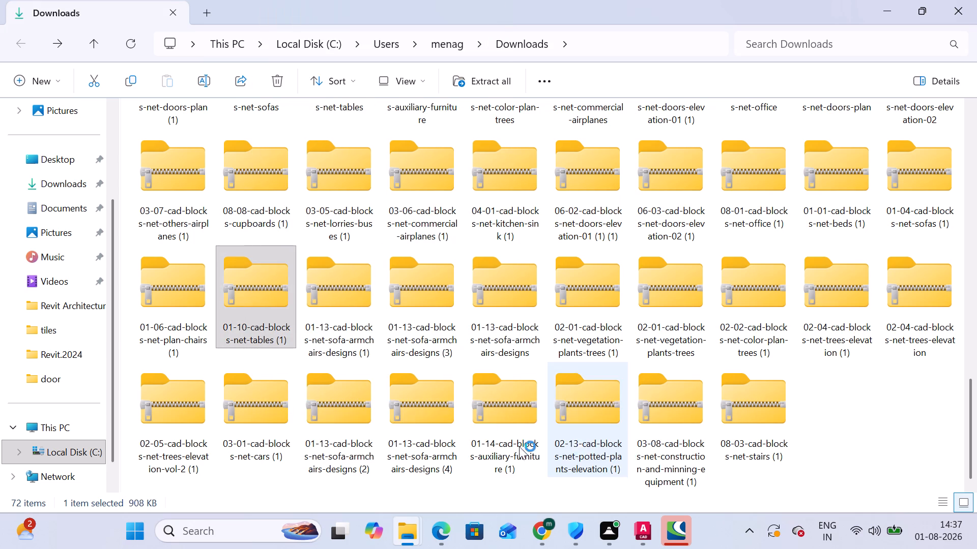
pyautogui.click(555, 434)
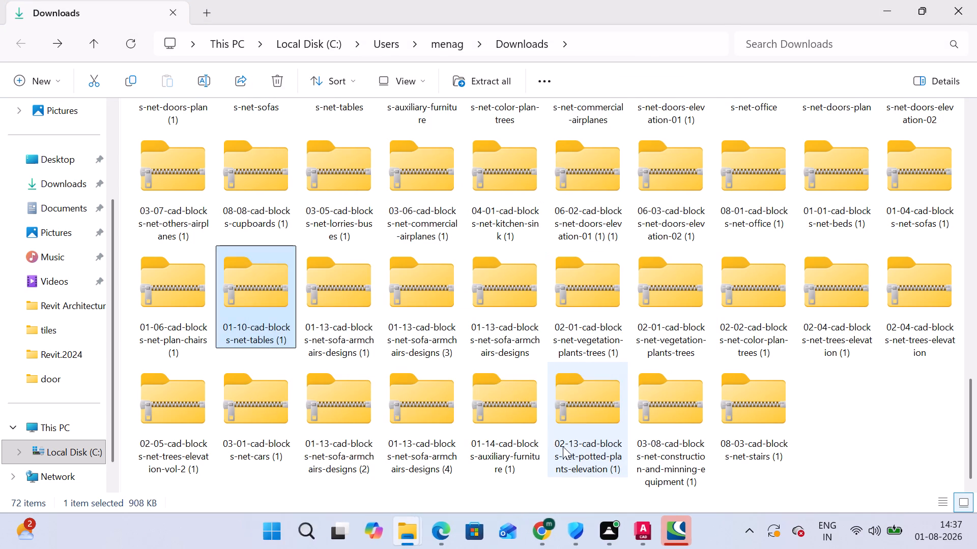
# Open the 01-10-cad-blocks-net-tables drawing from the extracted 01-10-cad-blocks-net-tables (1) folder in AutoCAD.
pyautogui.scroll(-4, 613, 434)
pyautogui.doubleClick(829, 403)
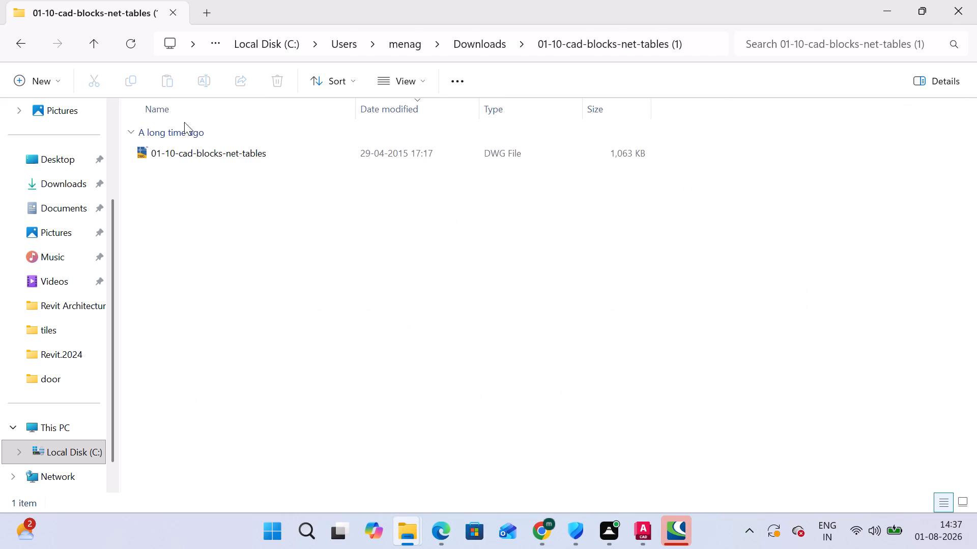
pyautogui.doubleClick(186, 163)
pyautogui.doubleClick(190, 159)
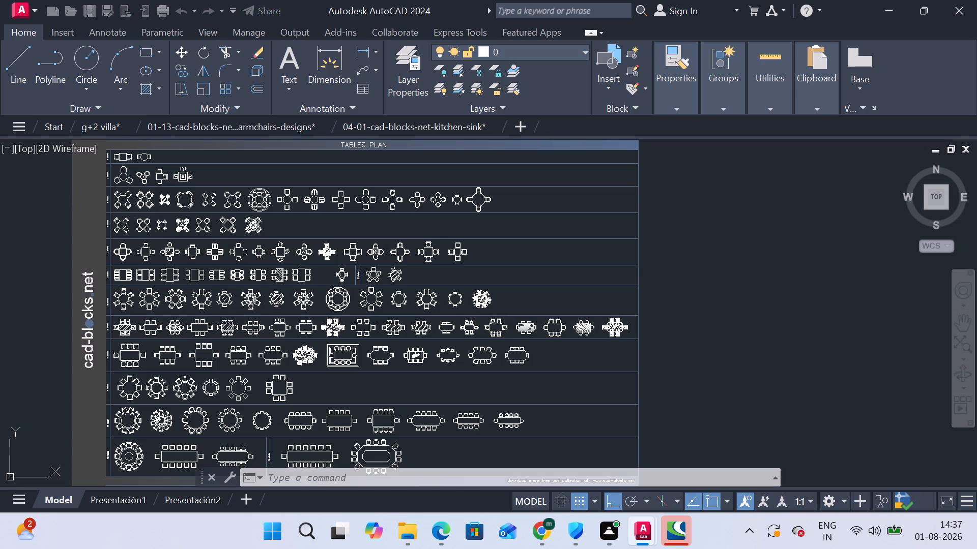
# Look through the tables plan sheet from the large dining tables up to the two-, three- and four-chair rows.
pyautogui.scroll(2, 306, 372)
pyautogui.moveTo(306, 367); pyautogui.dragTo(359, 266, button='middle')
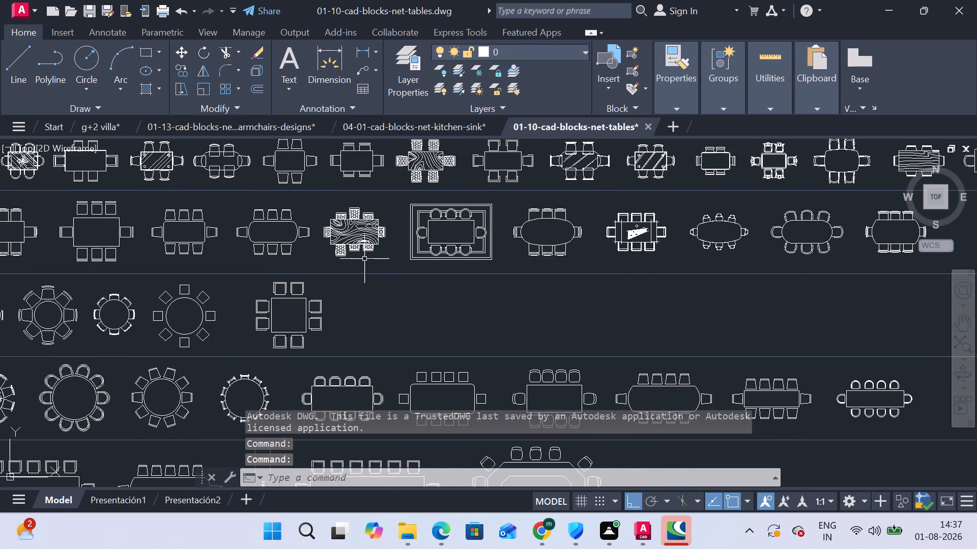
pyautogui.scroll(-2, 364, 259)
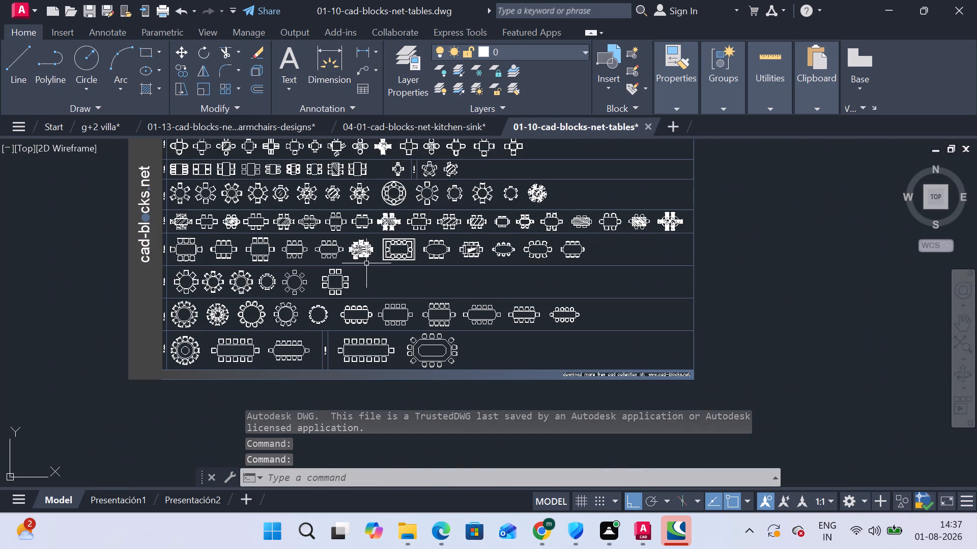
pyautogui.scroll(2, 366, 263)
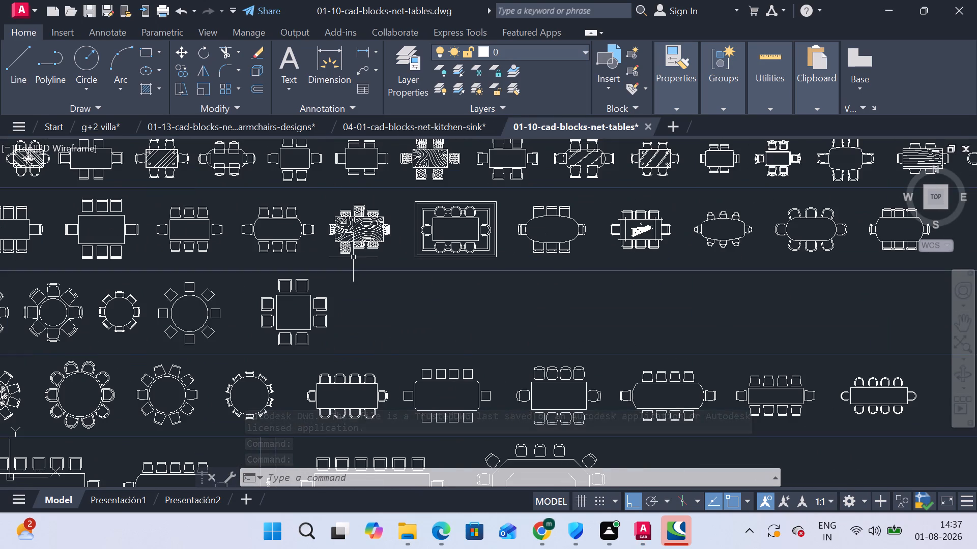
pyautogui.scroll(-1, 353, 259)
pyautogui.moveTo(369, 279); pyautogui.dragTo(385, 342, button='middle')
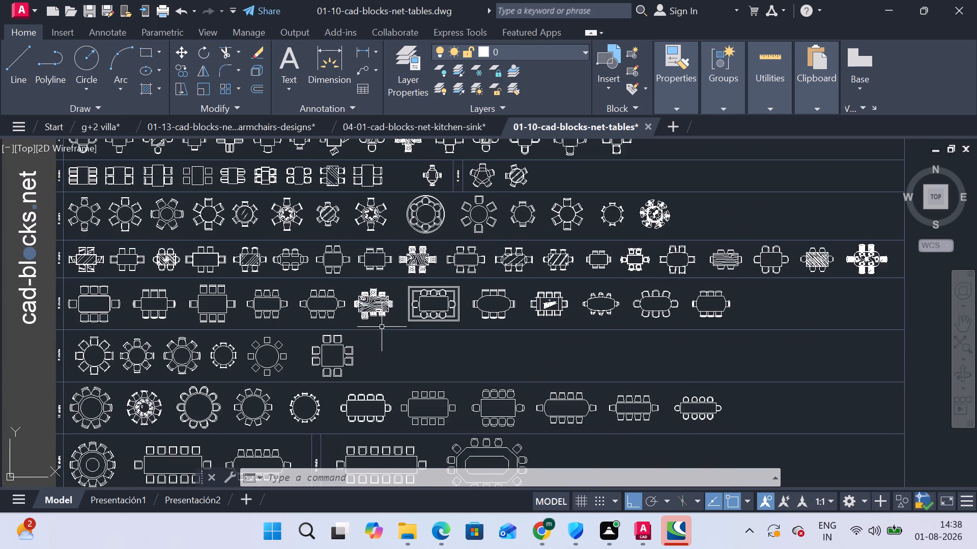
pyautogui.moveTo(351, 252); pyautogui.dragTo(367, 323, button='middle')
pyautogui.moveTo(375, 277); pyautogui.dragTo(400, 368, button='middle')
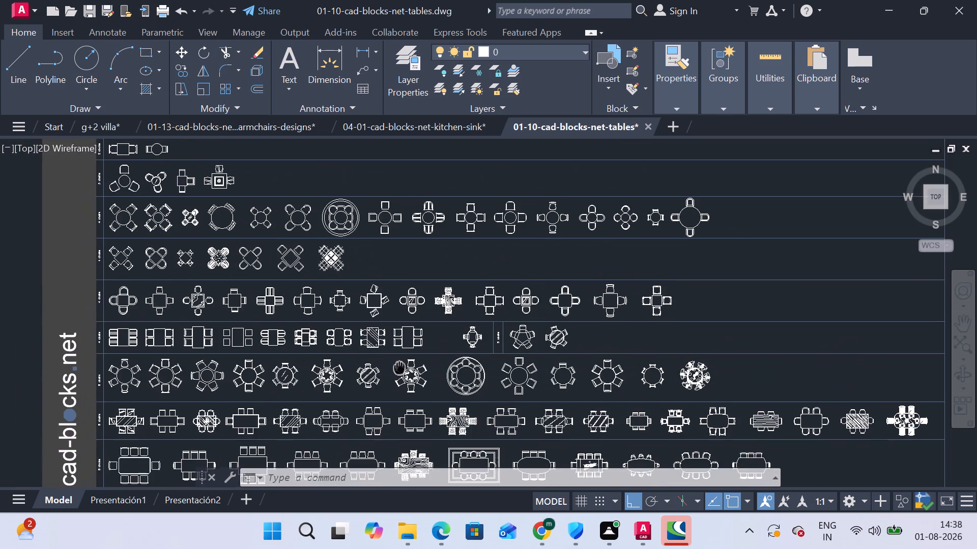
pyautogui.moveTo(400, 368); pyautogui.dragTo(428, 405, button='middle')
pyautogui.scroll(2, 279, 264)
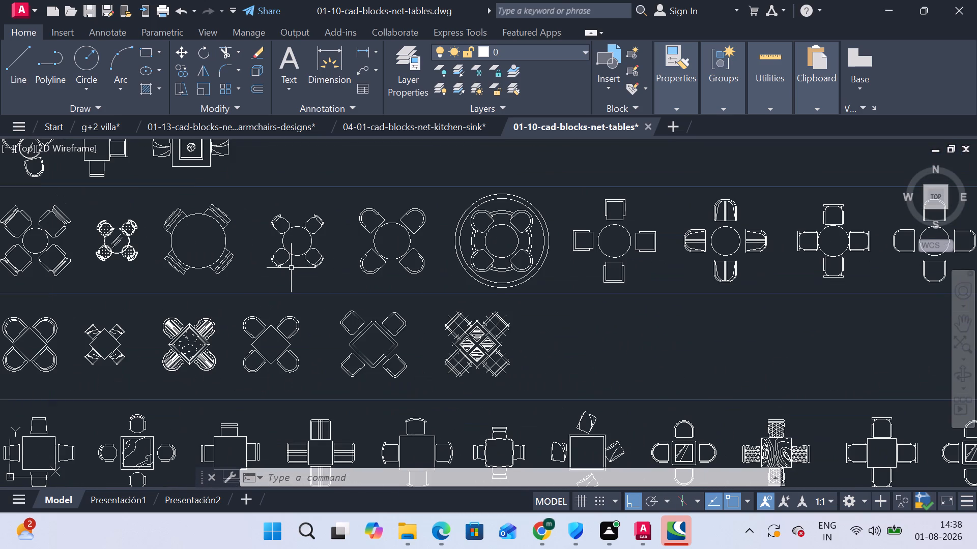
pyautogui.scroll(-1, 163, 262)
pyautogui.moveTo(169, 264); pyautogui.dragTo(329, 323, button='middle')
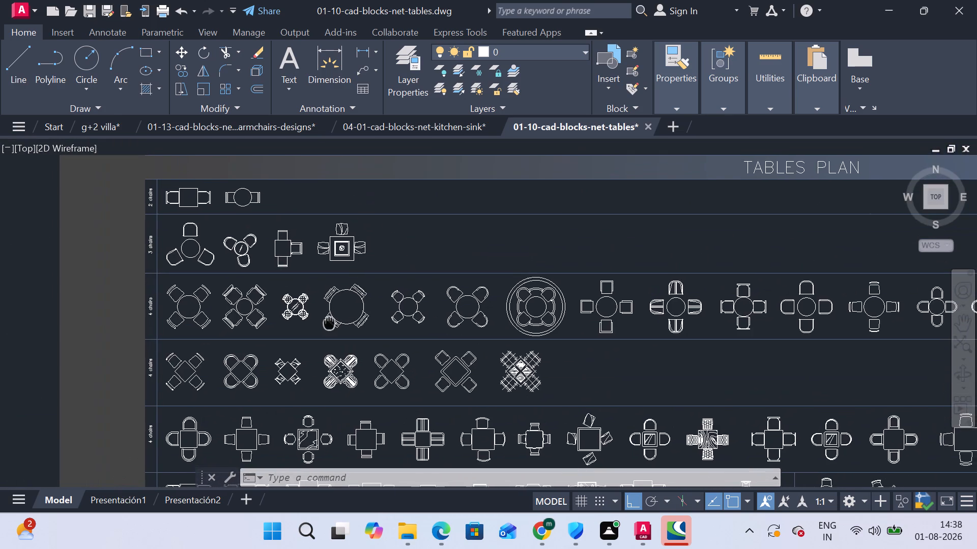
# Compare the dining table designs from the four-chair rows down to the fourteen-chair tables, and revisit the six-chair rows.
pyautogui.moveTo(329, 323); pyautogui.dragTo(264, 170, button='middle')
pyautogui.moveTo(288, 334); pyautogui.dragTo(249, 170, button='middle')
pyautogui.moveTo(343, 352); pyautogui.dragTo(341, 351, button='middle')
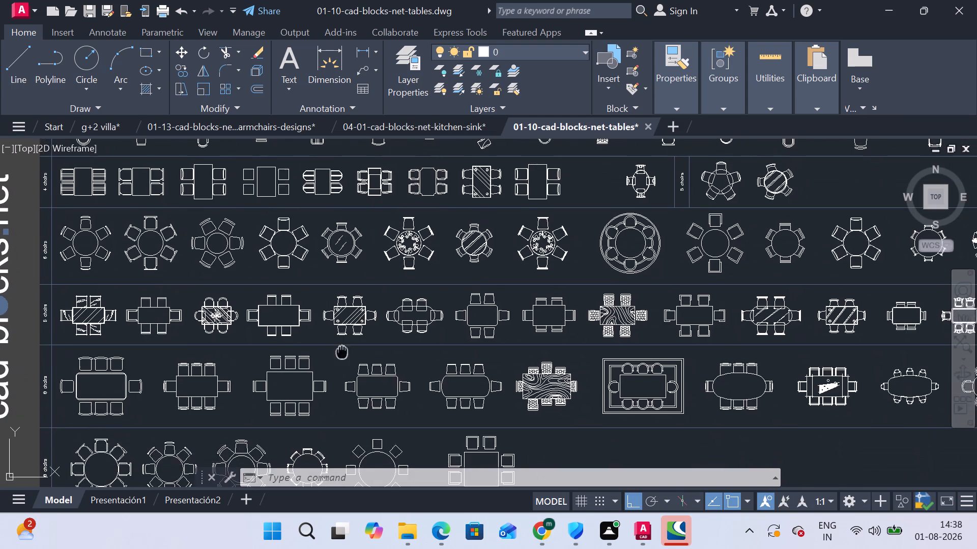
pyautogui.moveTo(341, 351); pyautogui.dragTo(322, 240, button='middle')
pyautogui.moveTo(350, 348); pyautogui.dragTo(322, 208, button='middle')
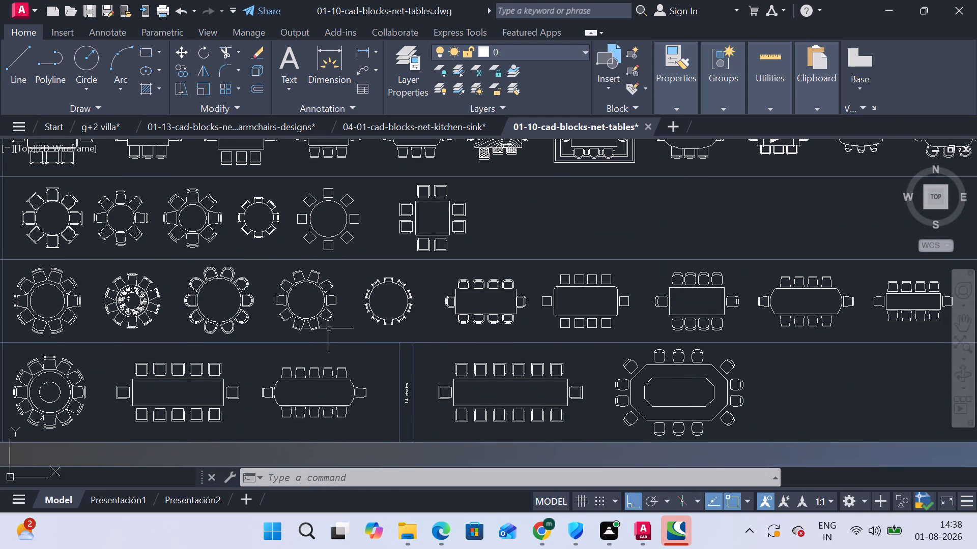
pyautogui.scroll(-1, 329, 328)
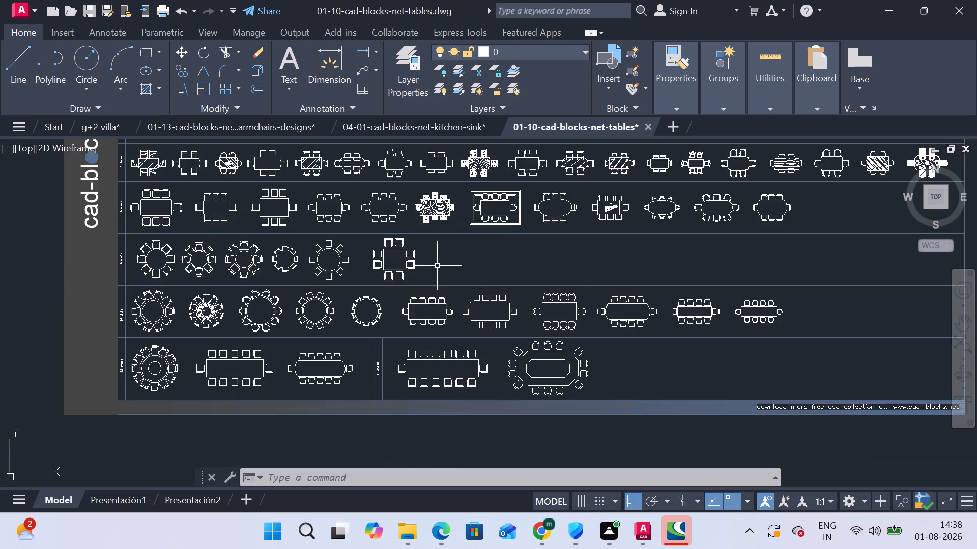
pyautogui.scroll(2, 539, 201)
pyautogui.scroll(-1, 453, 237)
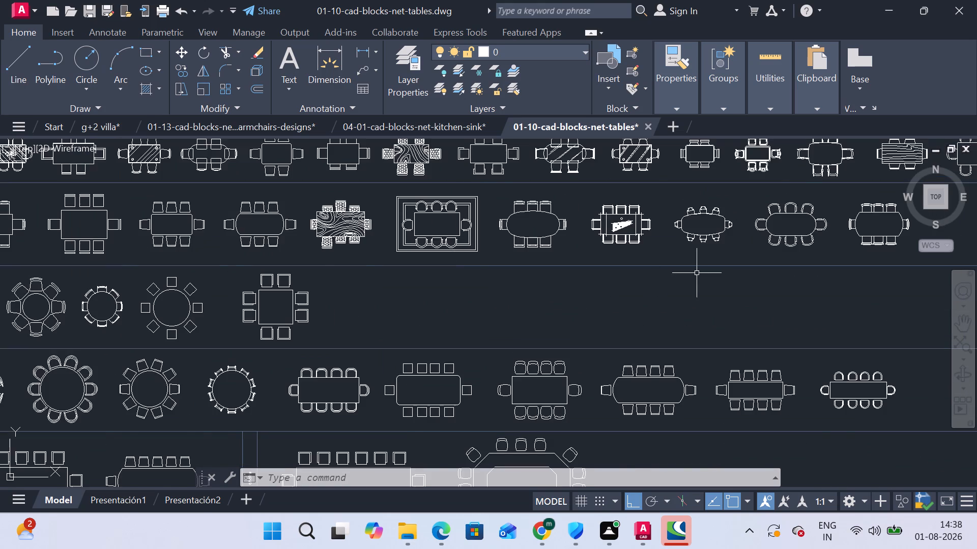
pyautogui.moveTo(696, 273); pyautogui.dragTo(520, 341, button='middle')
pyautogui.moveTo(629, 363); pyautogui.dragTo(656, 421, button='middle')
pyautogui.moveTo(602, 263); pyautogui.dragTo(670, 370, button='middle')
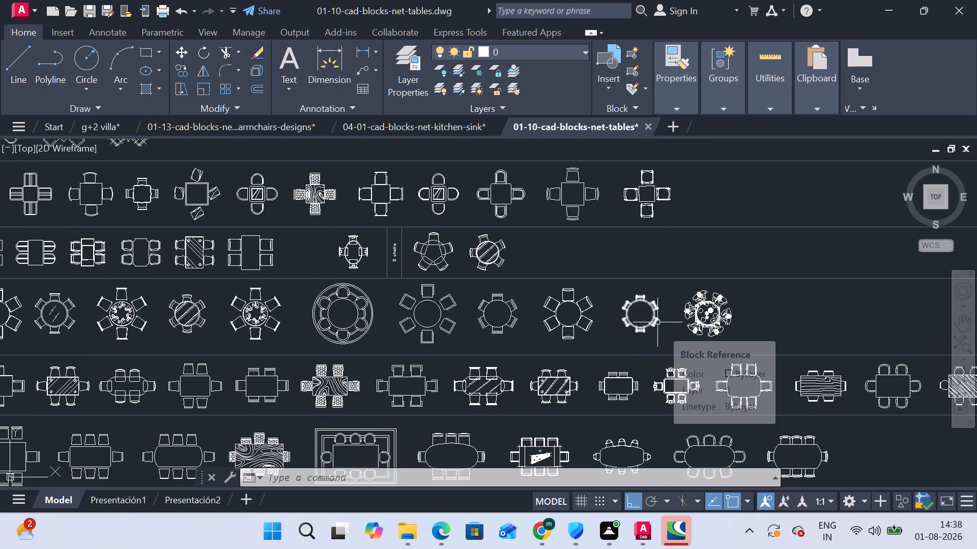
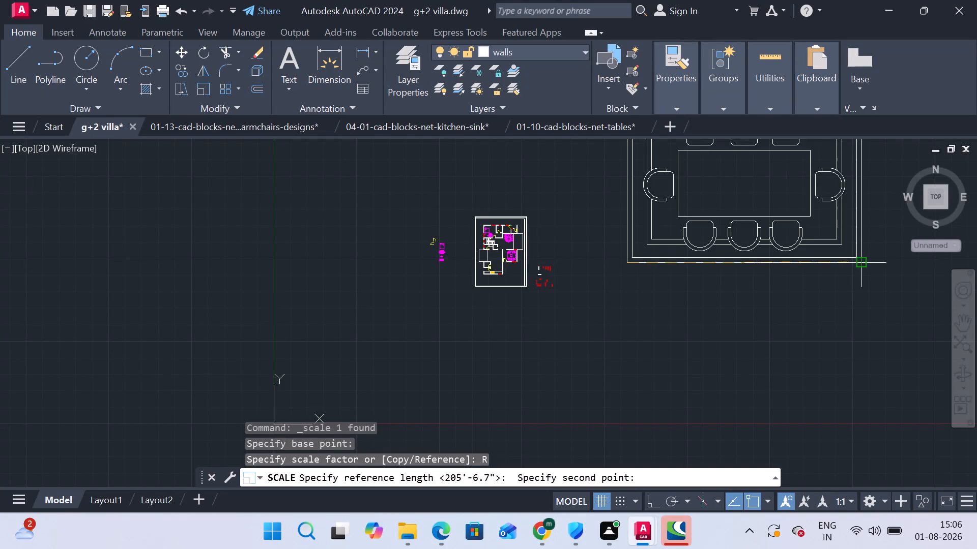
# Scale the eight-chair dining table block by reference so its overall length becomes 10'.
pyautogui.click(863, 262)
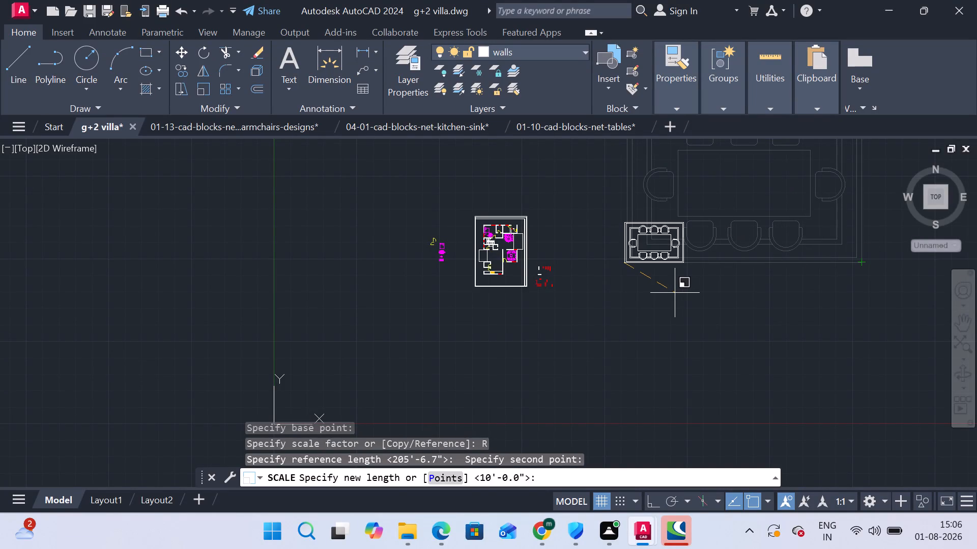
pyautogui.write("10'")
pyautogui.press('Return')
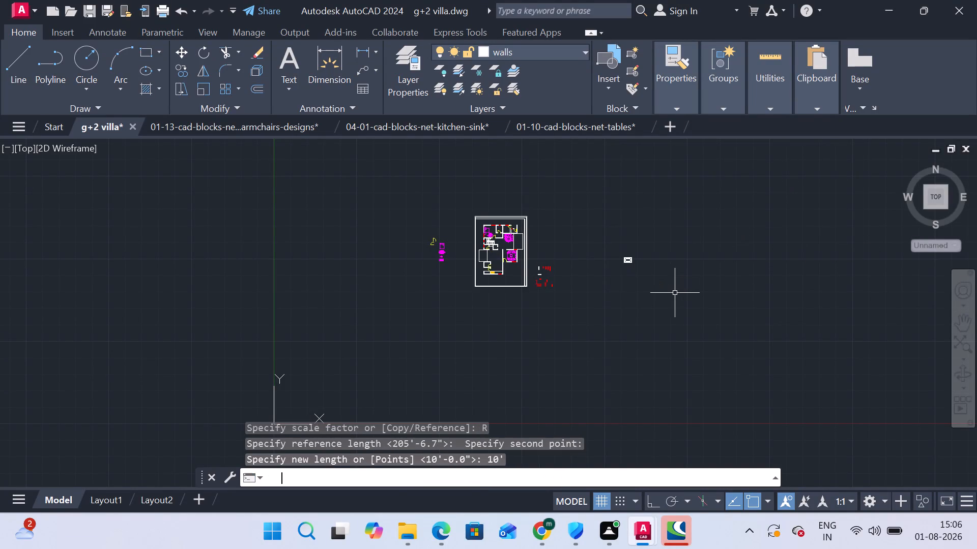
# Rescale the eight-chair dining table block by reference from its lower-left corner, using its bottom edge, to a length of 20'.
pyautogui.scroll(3, 653, 277)
pyautogui.moveTo(648, 277); pyautogui.dragTo(823, 369, button='middle')
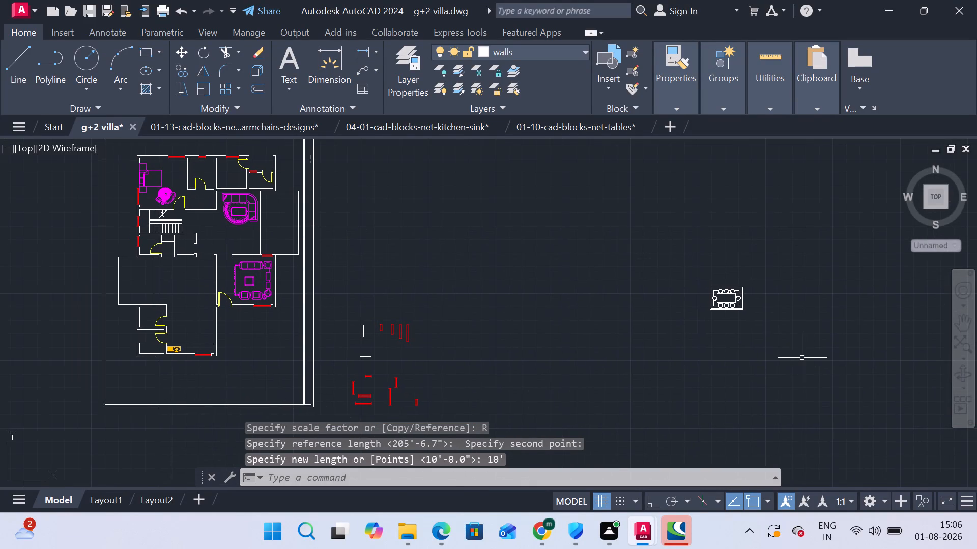
pyautogui.scroll(1, 801, 358)
pyautogui.scroll(1, 701, 282)
pyautogui.click(700, 282)
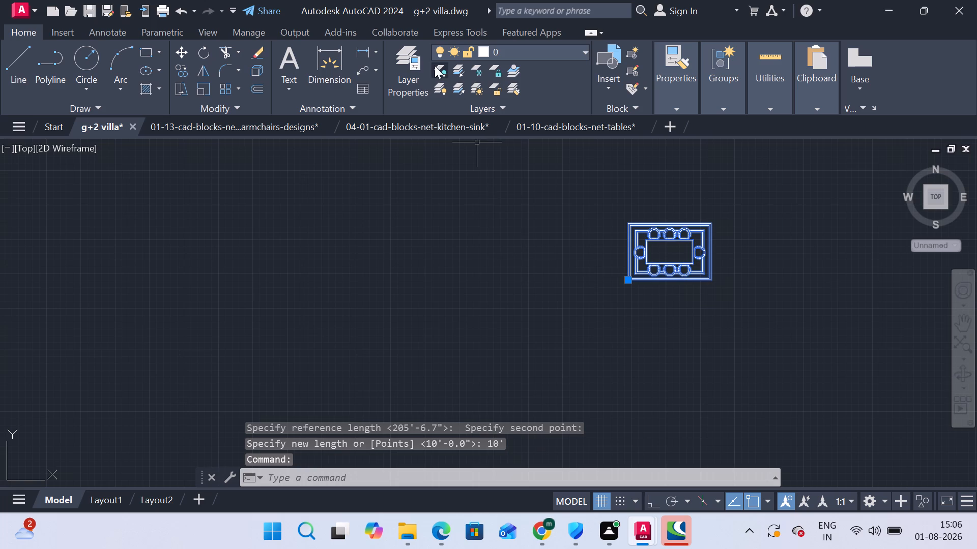
pyautogui.click(208, 86)
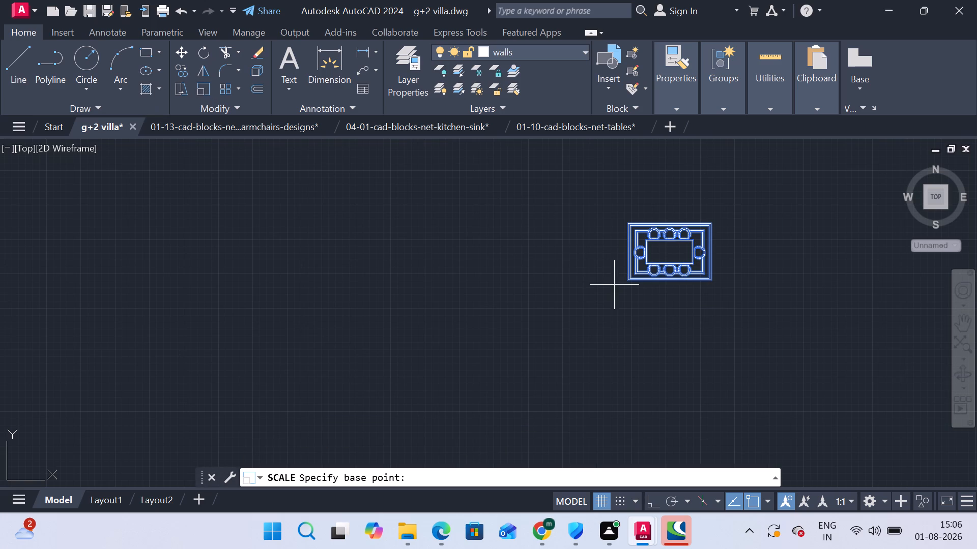
pyautogui.click(627, 282)
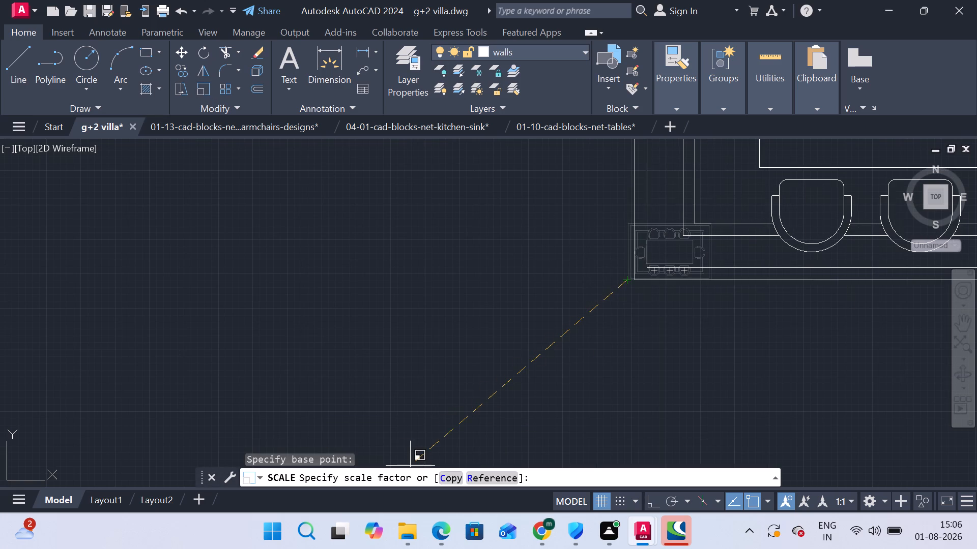
pyautogui.click(494, 475)
pyautogui.click(625, 282)
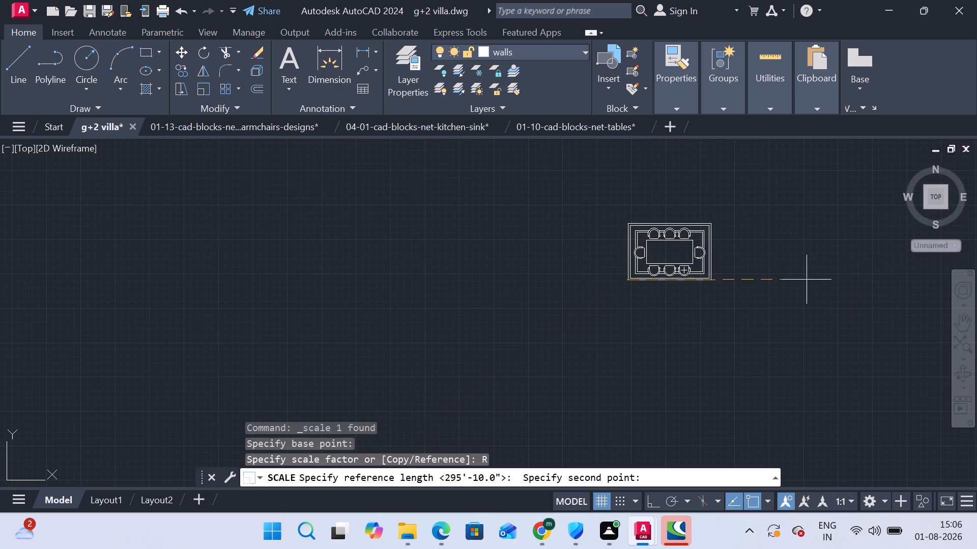
pyautogui.click(713, 280)
pyautogui.press('2')
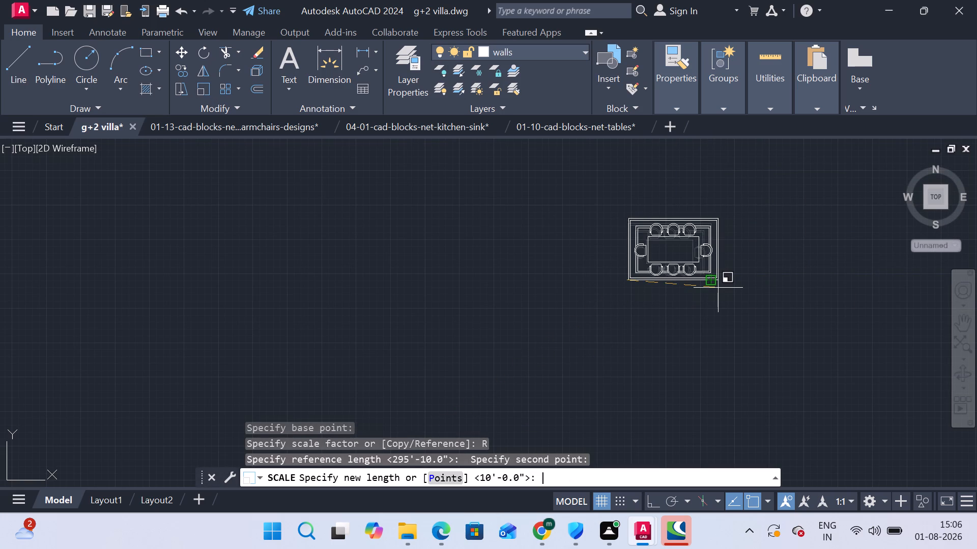
pyautogui.press('0')
pyautogui.press("'")
pyautogui.press('Return')
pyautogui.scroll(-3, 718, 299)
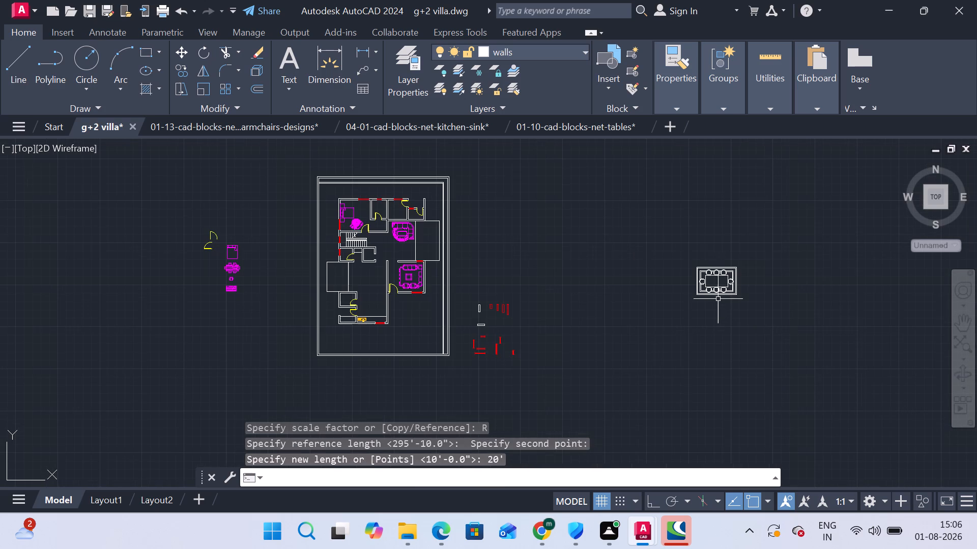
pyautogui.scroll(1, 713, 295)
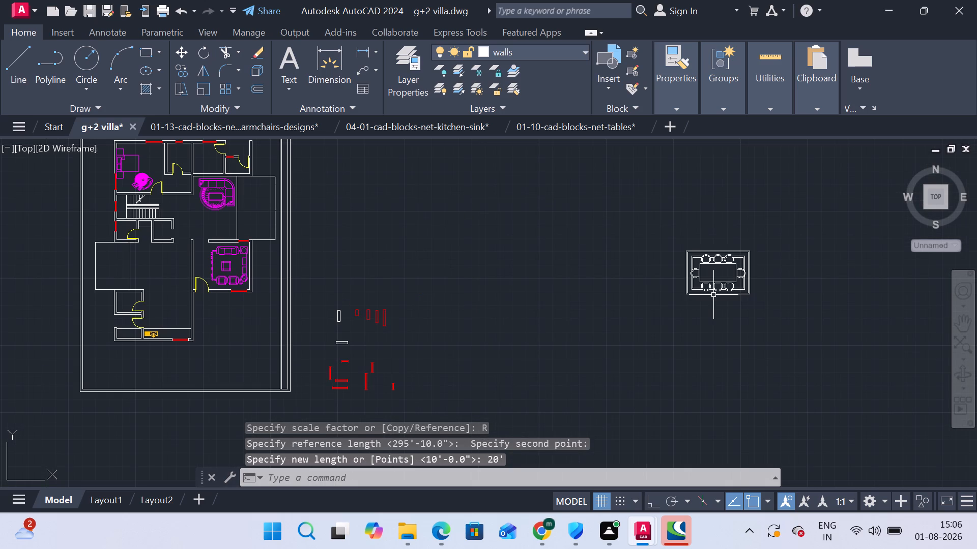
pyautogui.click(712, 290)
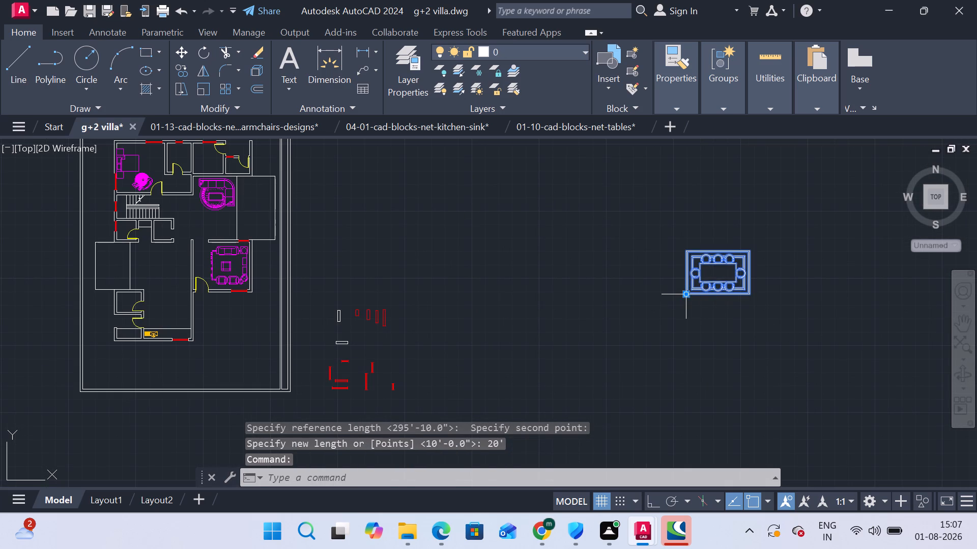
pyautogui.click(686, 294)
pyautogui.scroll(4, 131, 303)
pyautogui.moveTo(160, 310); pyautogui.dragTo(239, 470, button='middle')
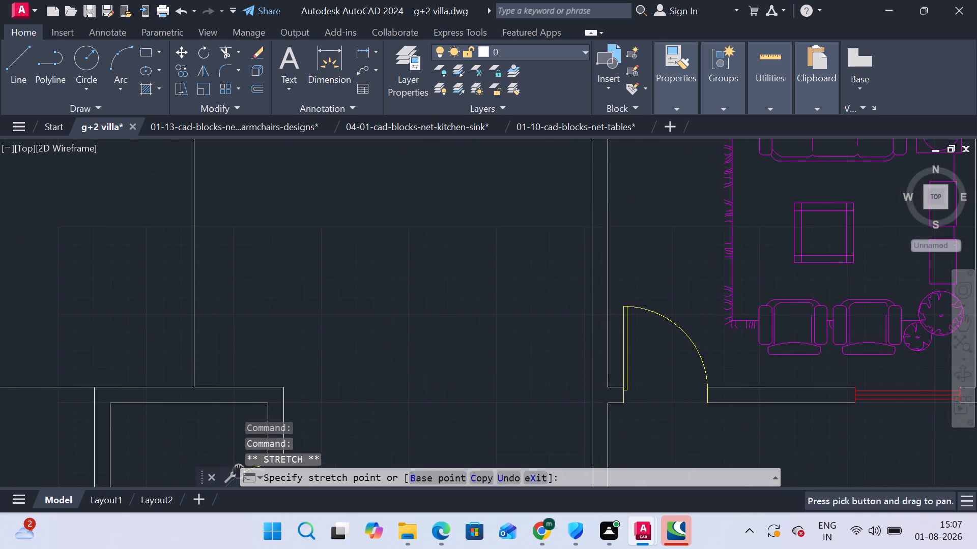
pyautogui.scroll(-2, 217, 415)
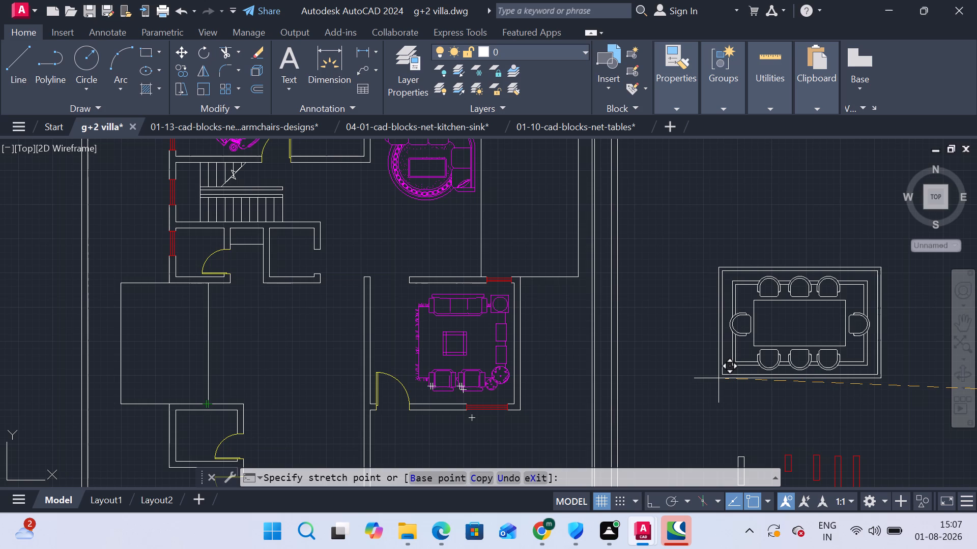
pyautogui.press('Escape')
# Move the eight-chair dining table block by its lower-left corner to the empty space just outside the plot boundary, above the spare window pieces.
pyautogui.scroll(-3, 709, 376)
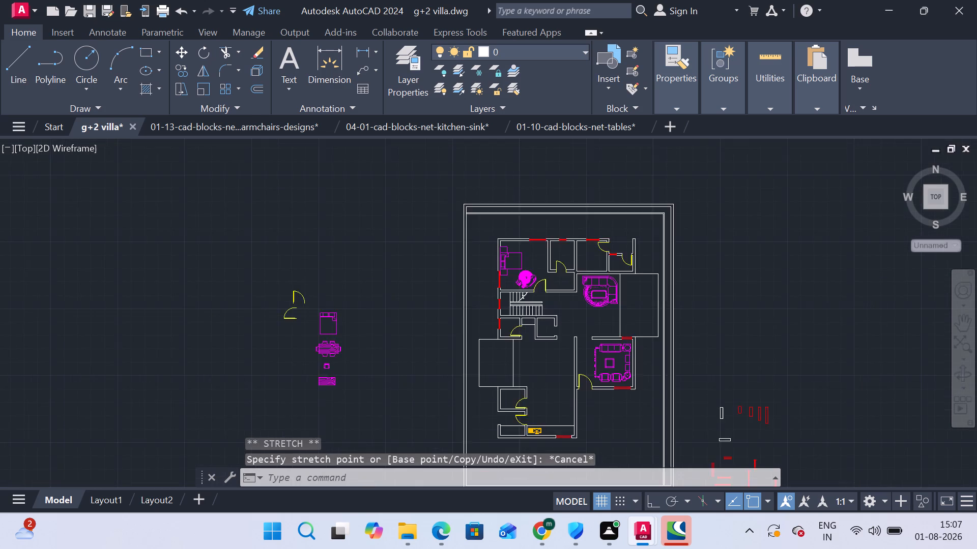
pyautogui.moveTo(749, 371); pyautogui.dragTo(386, 307, button='middle')
pyautogui.scroll(2, 590, 340)
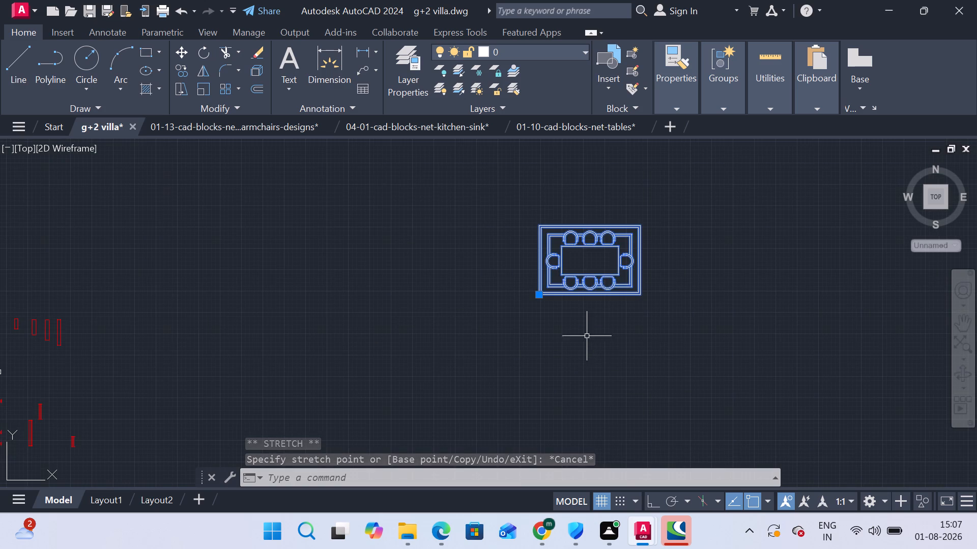
pyautogui.click(202, 79)
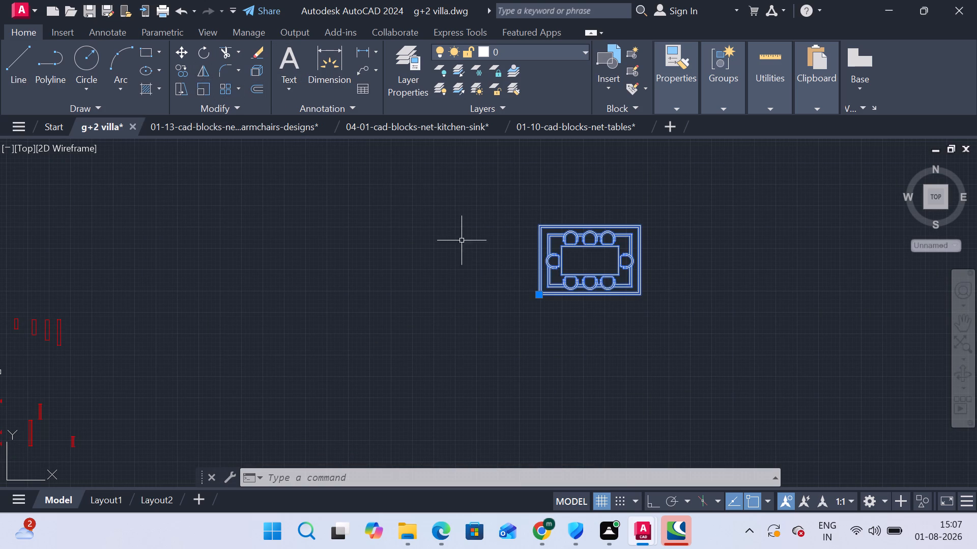
pyautogui.click(538, 295)
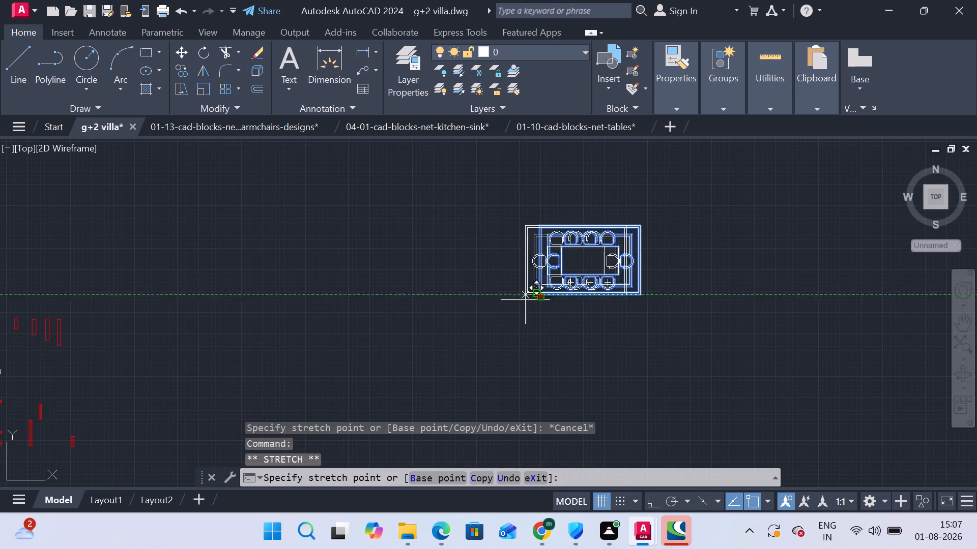
pyautogui.scroll(-3, 186, 296)
pyautogui.scroll(3, 66, 294)
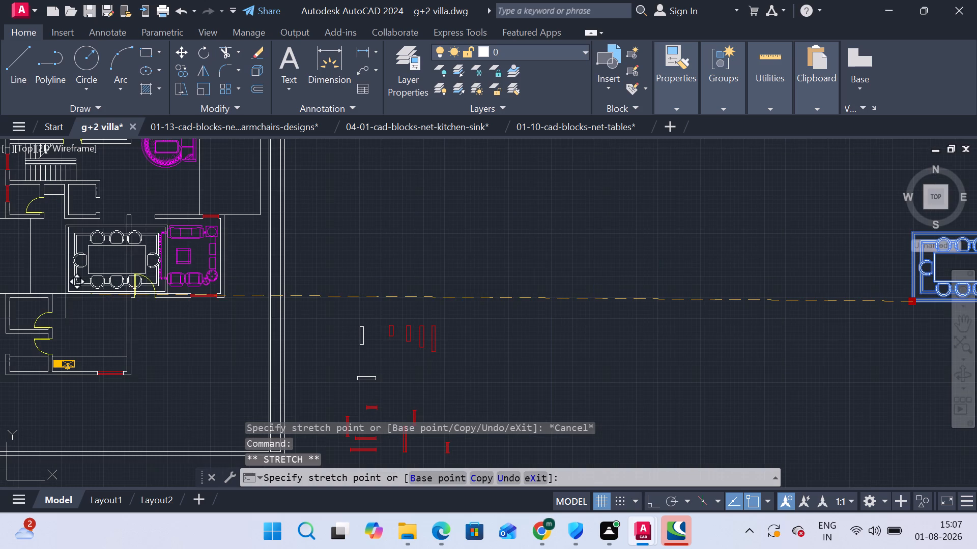
pyautogui.moveTo(30, 292); pyautogui.dragTo(136, 324, button='middle')
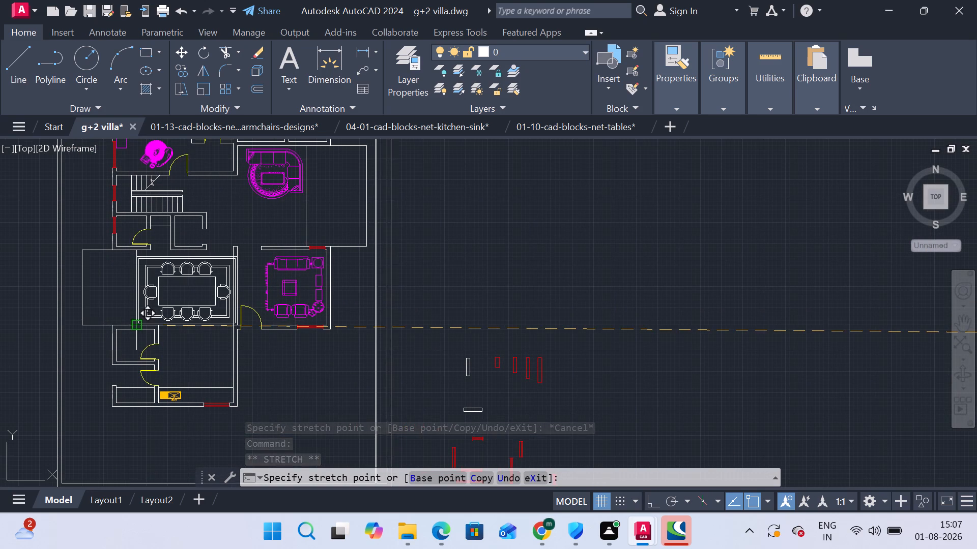
pyautogui.click(454, 297)
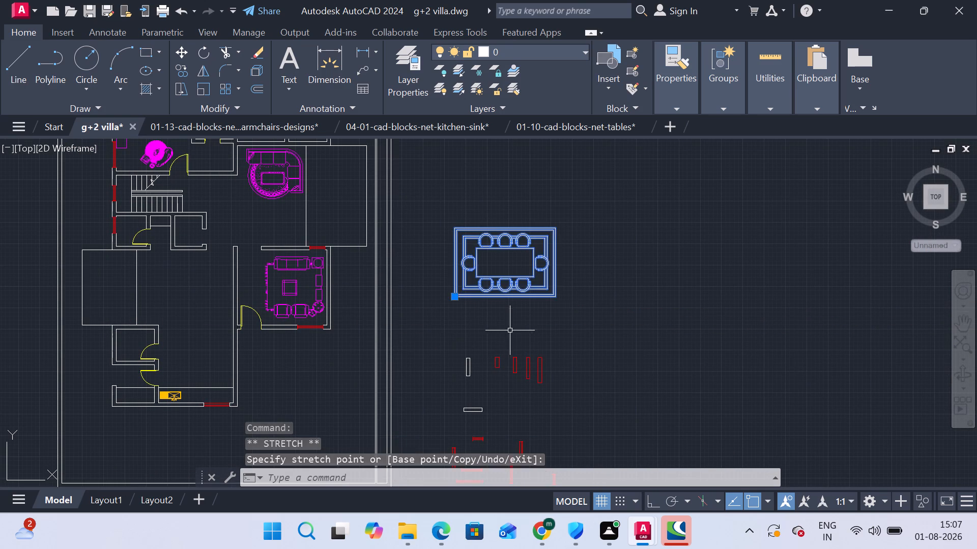
pyautogui.press('Escape')
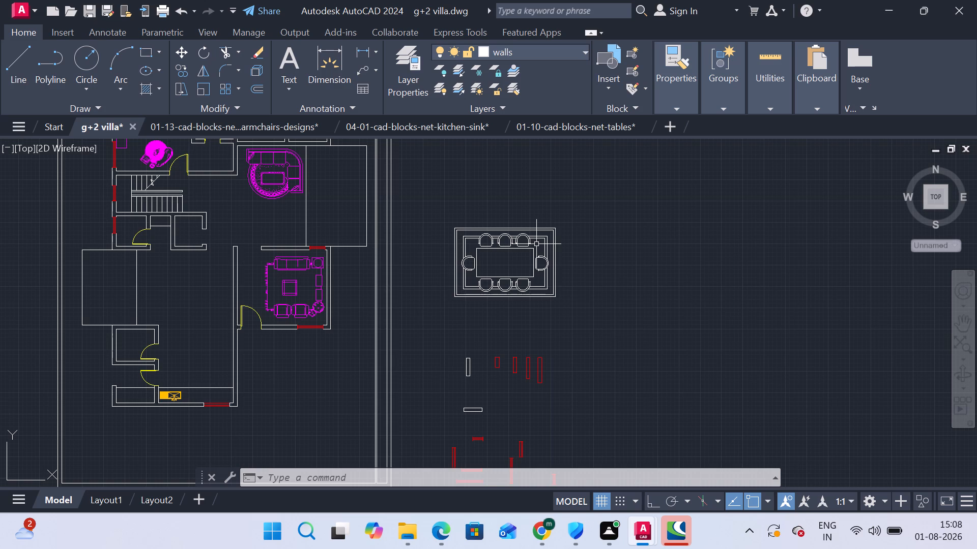
pyautogui.scroll(1, 536, 244)
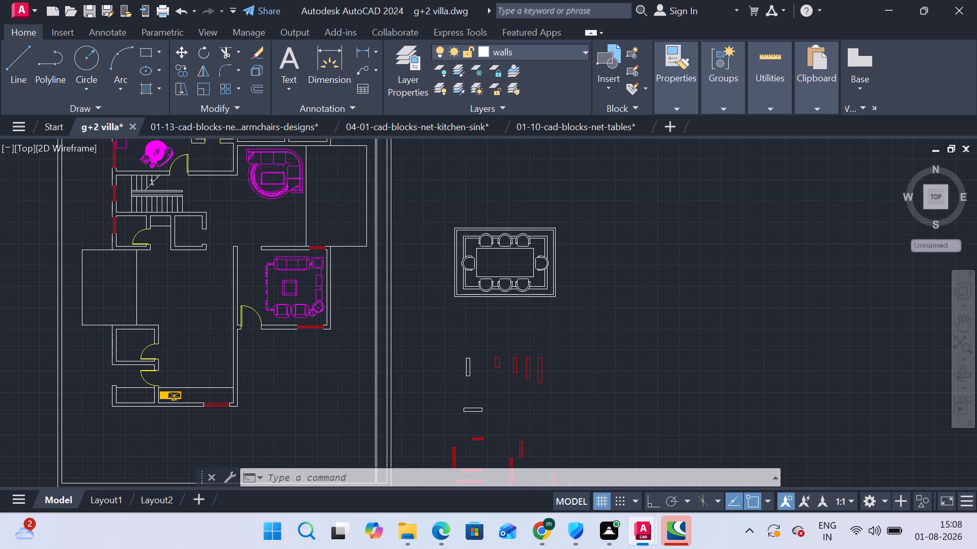
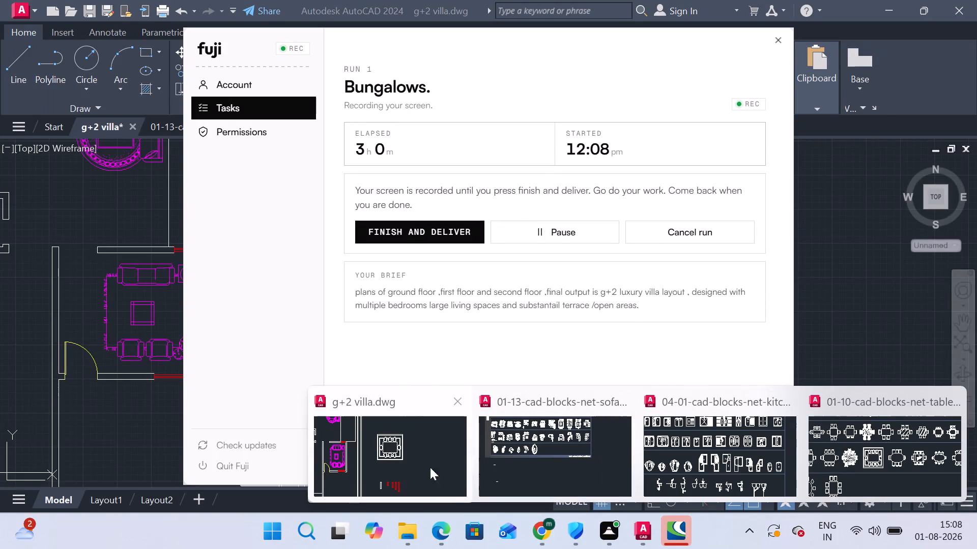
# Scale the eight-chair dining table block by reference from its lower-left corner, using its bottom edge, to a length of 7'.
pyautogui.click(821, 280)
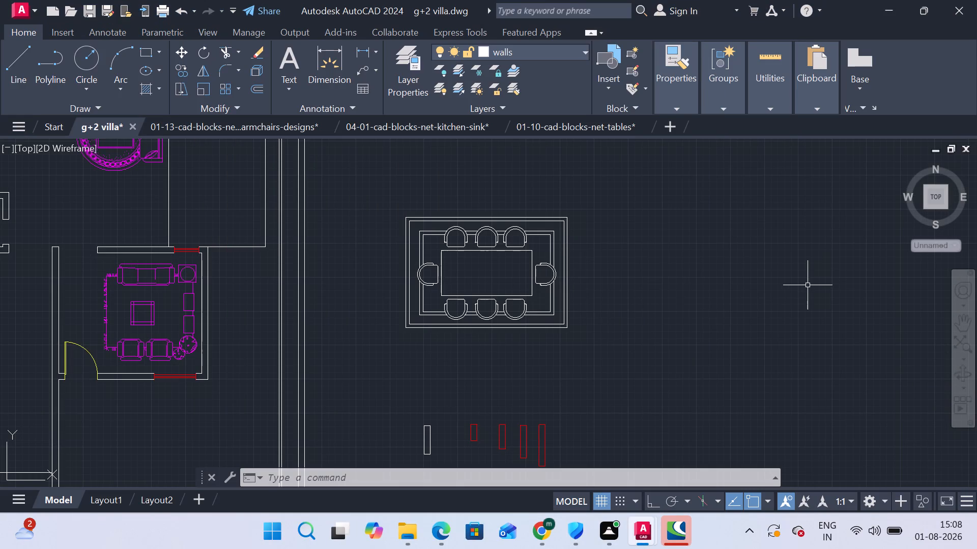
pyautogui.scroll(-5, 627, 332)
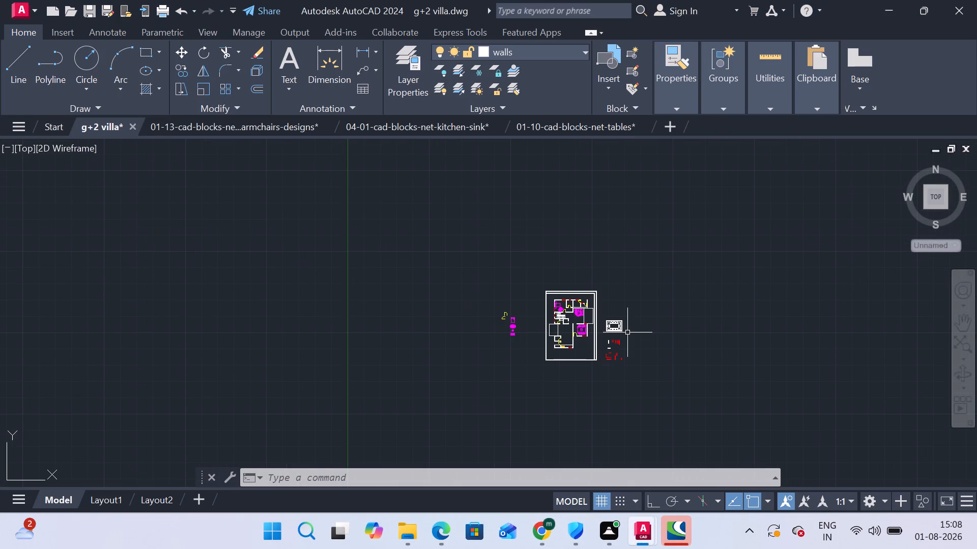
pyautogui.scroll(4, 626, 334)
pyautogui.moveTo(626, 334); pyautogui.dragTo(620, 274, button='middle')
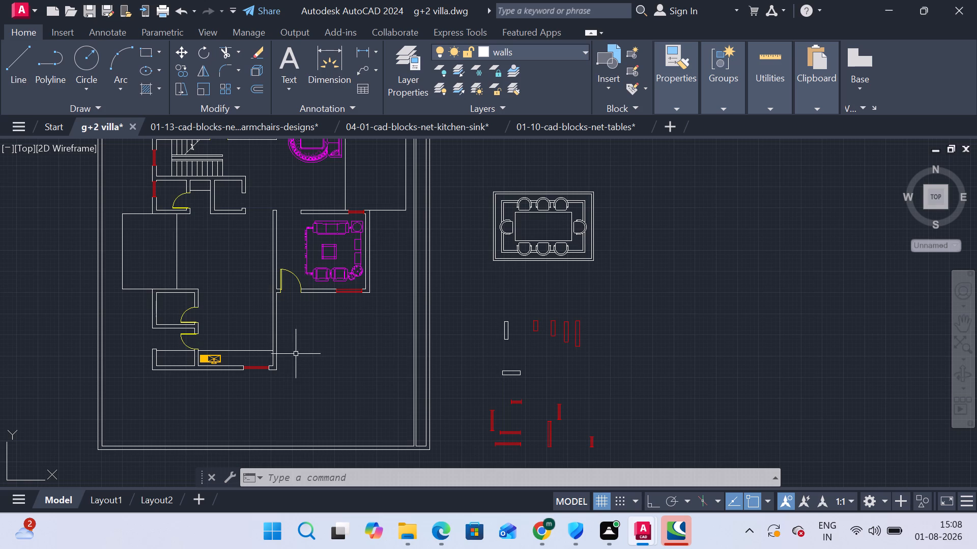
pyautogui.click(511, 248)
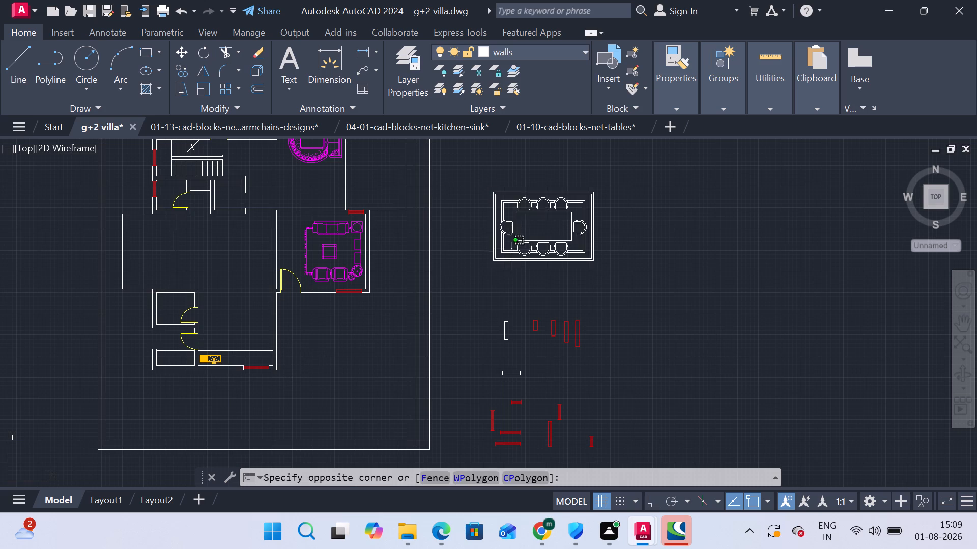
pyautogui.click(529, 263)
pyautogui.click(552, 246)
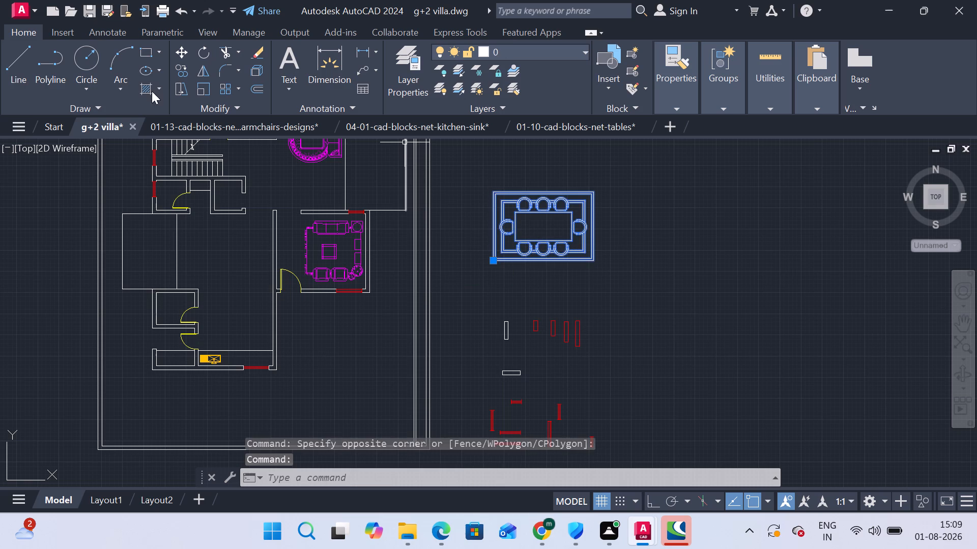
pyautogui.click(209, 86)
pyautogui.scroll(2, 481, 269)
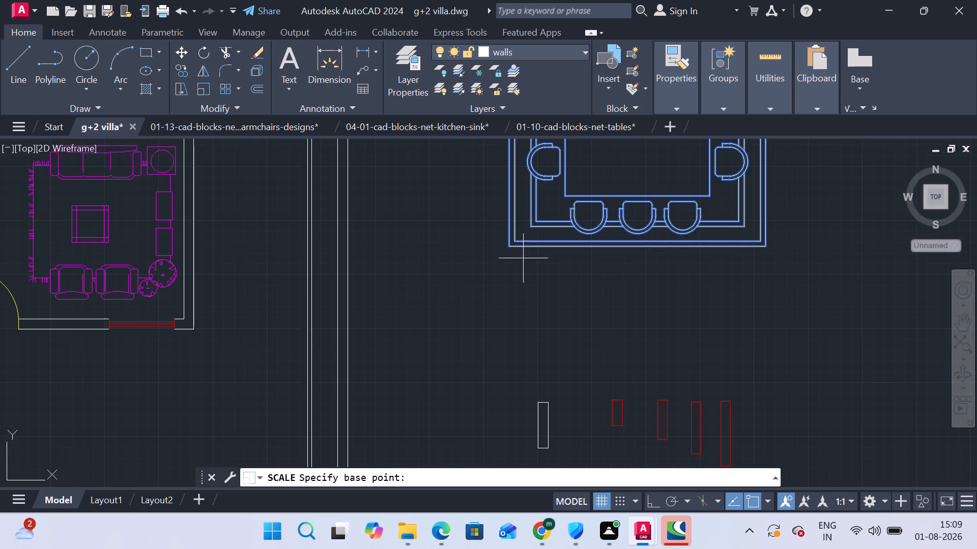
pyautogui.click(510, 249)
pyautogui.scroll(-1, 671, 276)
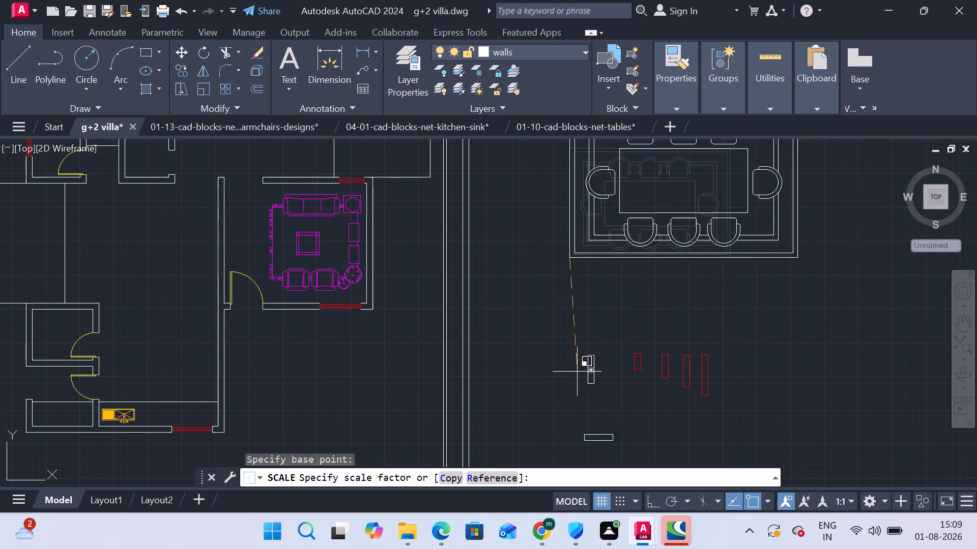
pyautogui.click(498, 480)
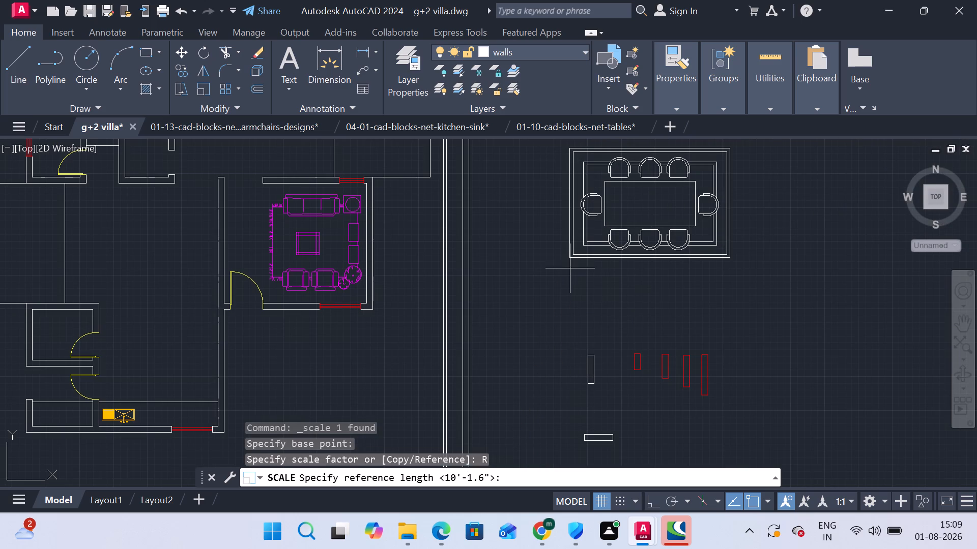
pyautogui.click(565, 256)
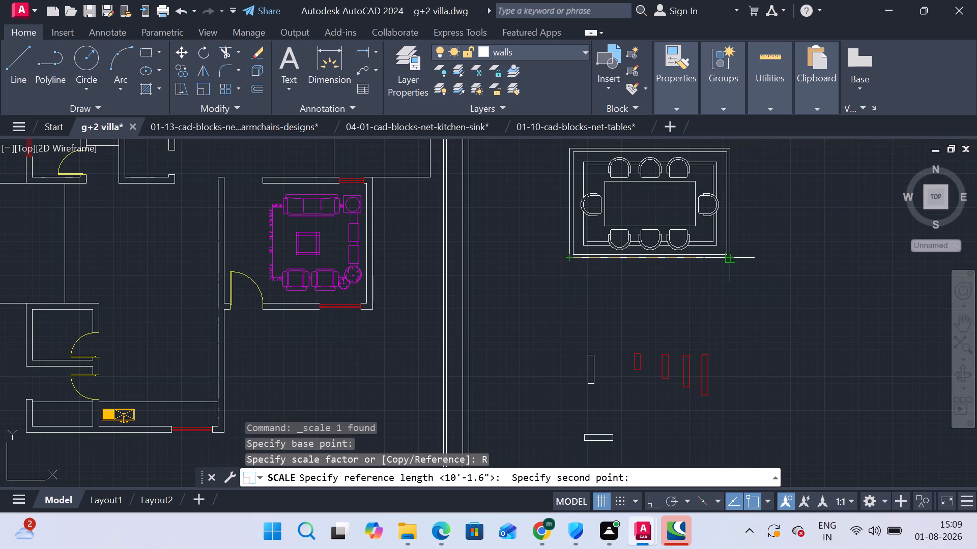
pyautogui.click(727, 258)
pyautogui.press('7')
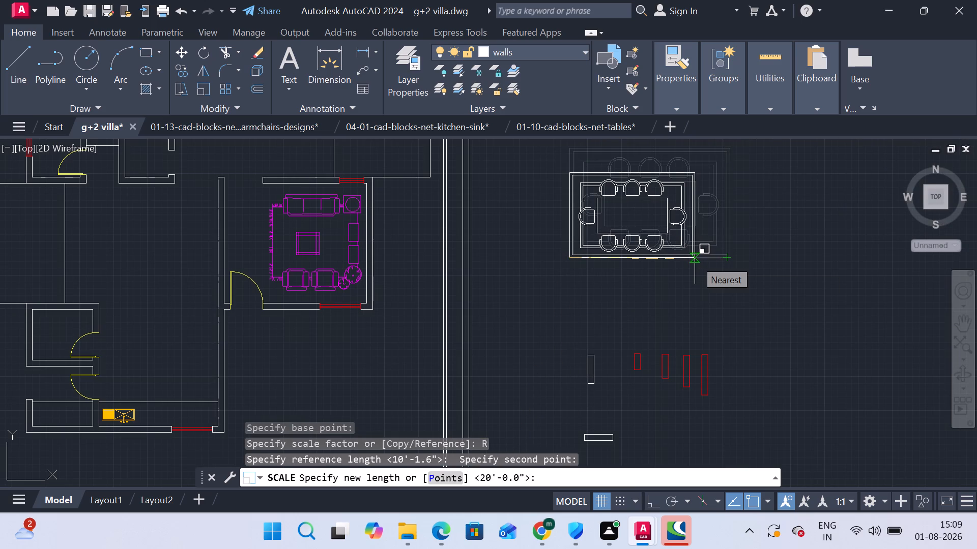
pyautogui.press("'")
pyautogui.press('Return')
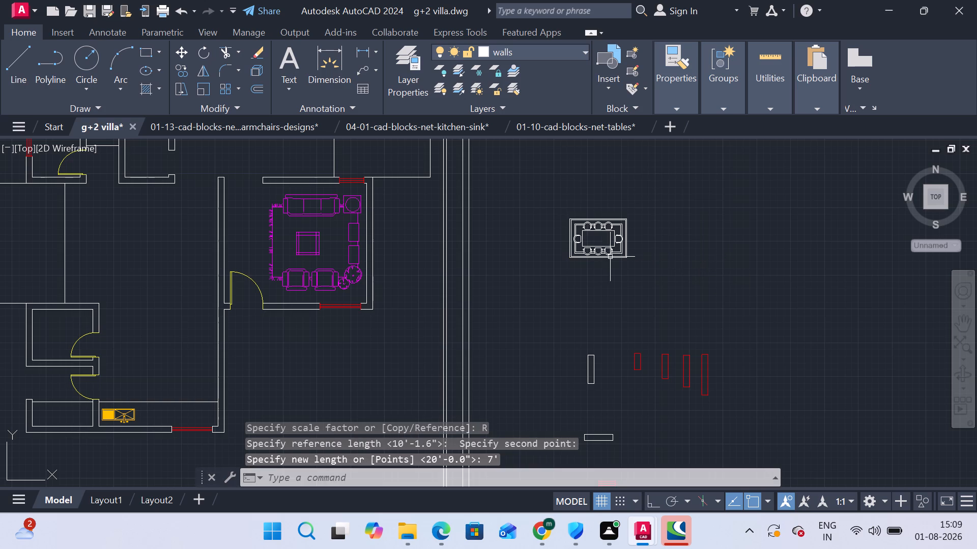
# Rescale the eight-chair dining table block by reference from its lower-left corner, using its bottom edge, to a length of 9'.
pyautogui.click(646, 255)
pyautogui.click(596, 216)
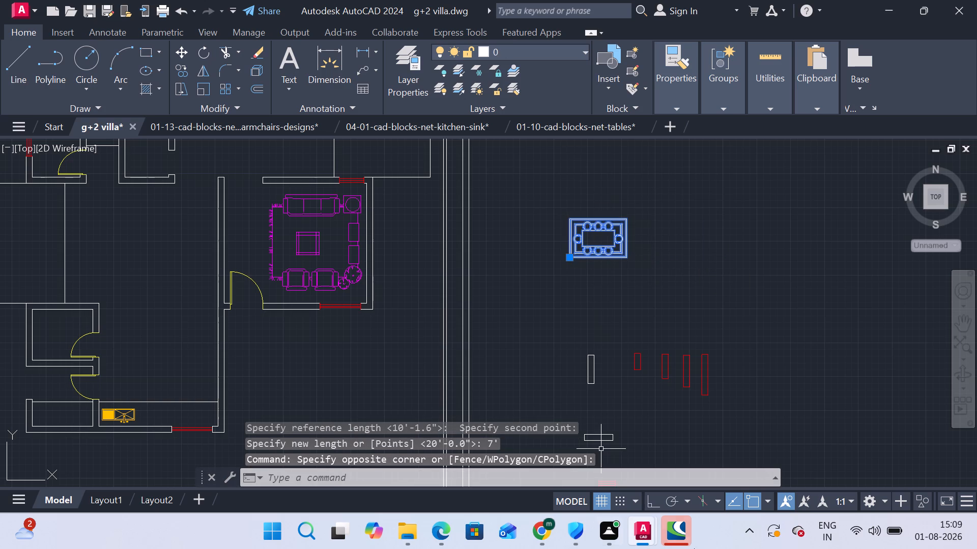
pyautogui.scroll(1, 584, 254)
pyautogui.scroll(-1, 587, 255)
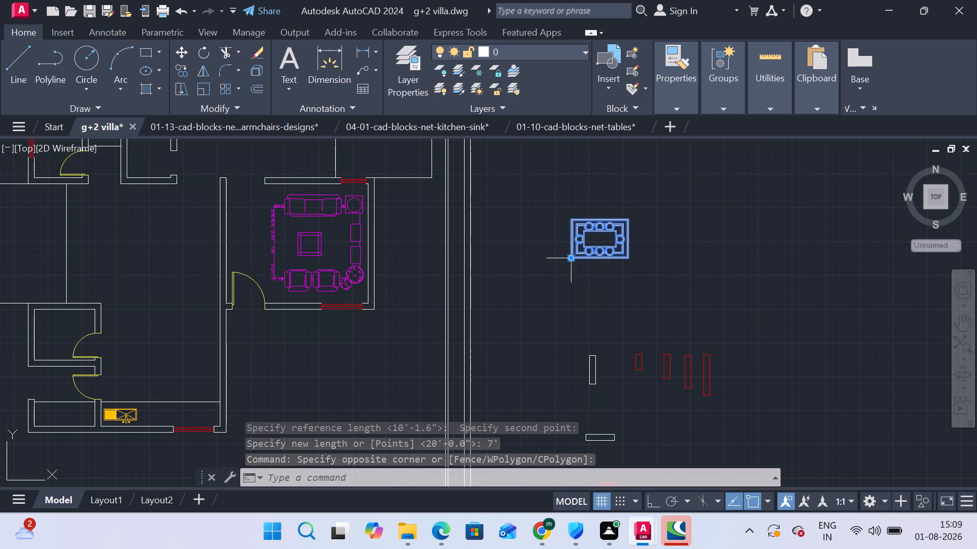
pyautogui.click(200, 82)
pyautogui.scroll(2, 582, 240)
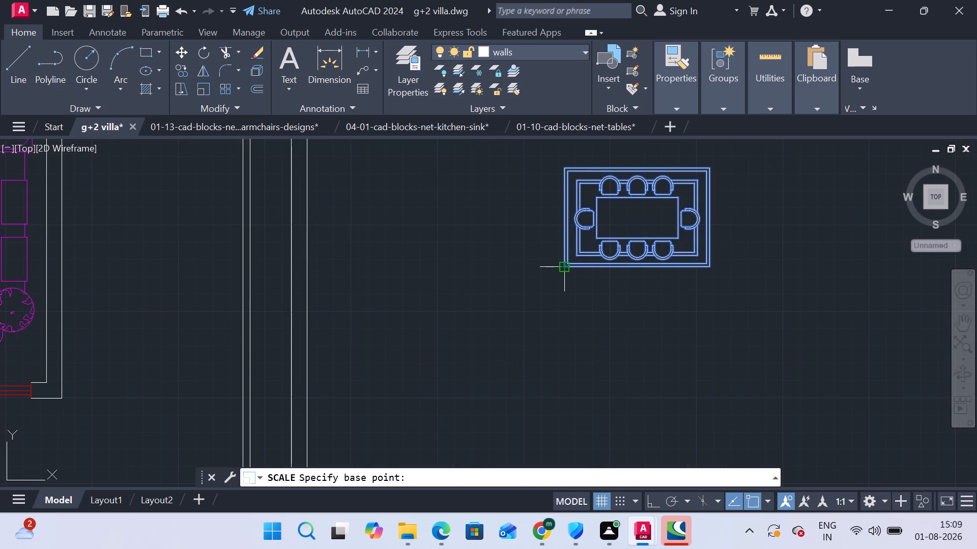
pyautogui.click(563, 270)
pyautogui.click(483, 483)
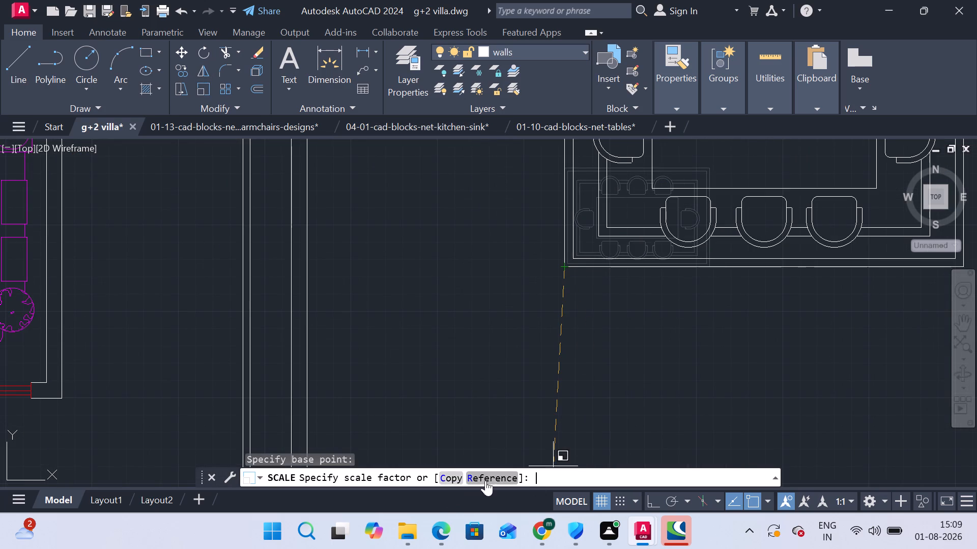
pyautogui.click(485, 477)
pyautogui.click(566, 268)
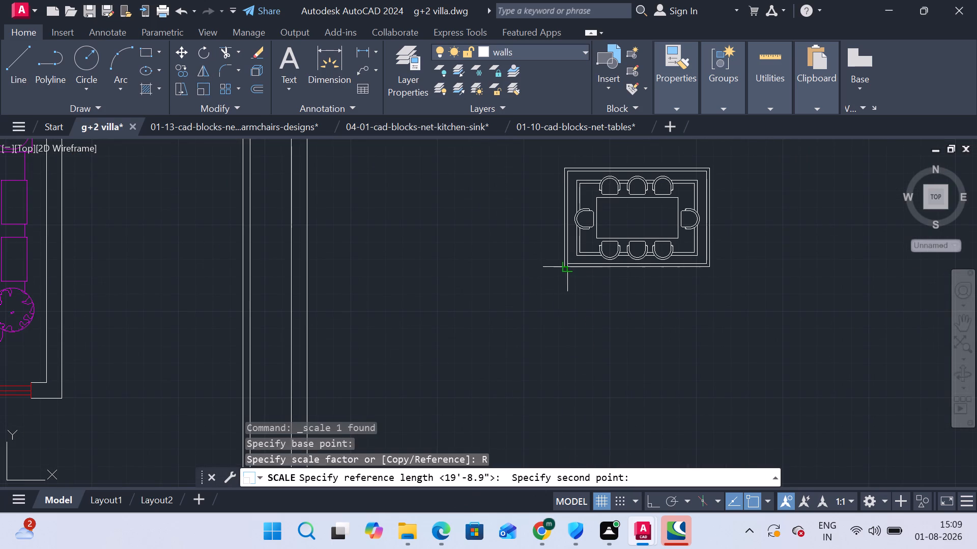
pyautogui.click(711, 267)
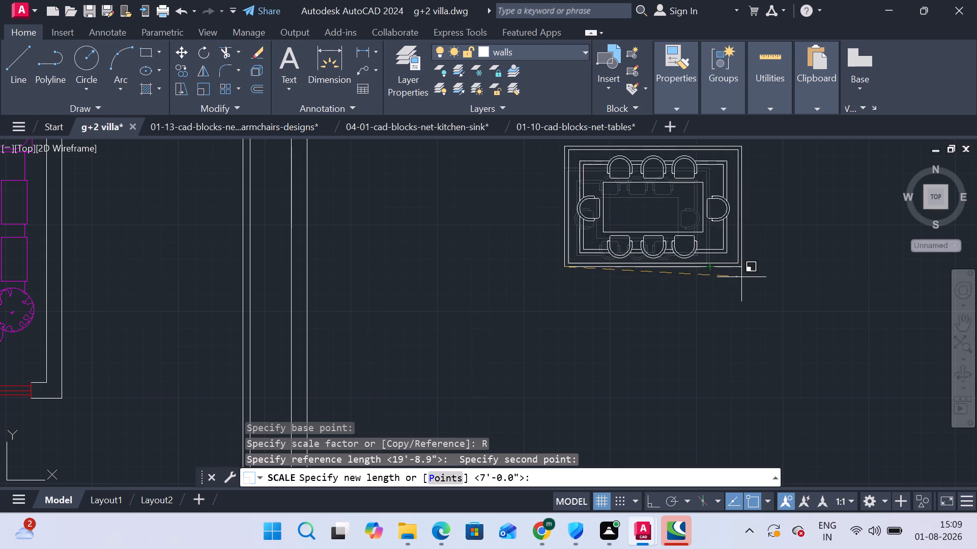
pyautogui.scroll(-1, 770, 277)
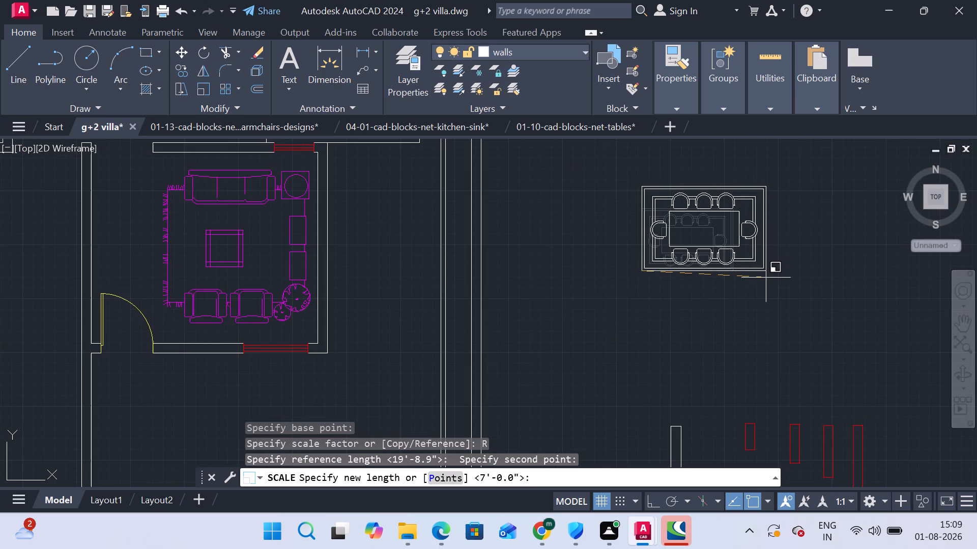
pyautogui.write("9'")
pyautogui.press('Return')
# Move the eight-chair dining table block by its lower-left corner into the open dining area north of the kitchen, beside the projecting rectangular bay.
pyautogui.scroll(-2, 766, 278)
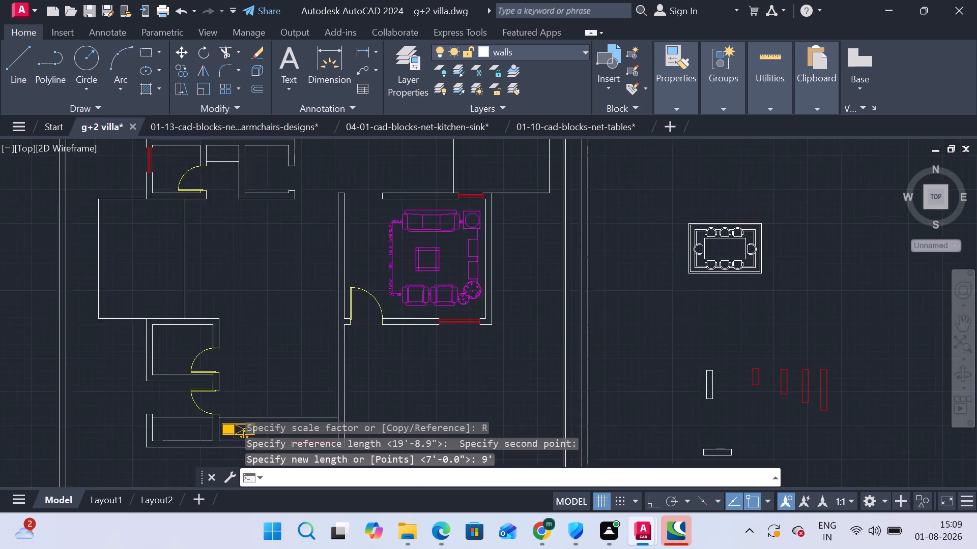
pyautogui.moveTo(785, 279); pyautogui.dragTo(779, 275)
pyautogui.click(755, 250)
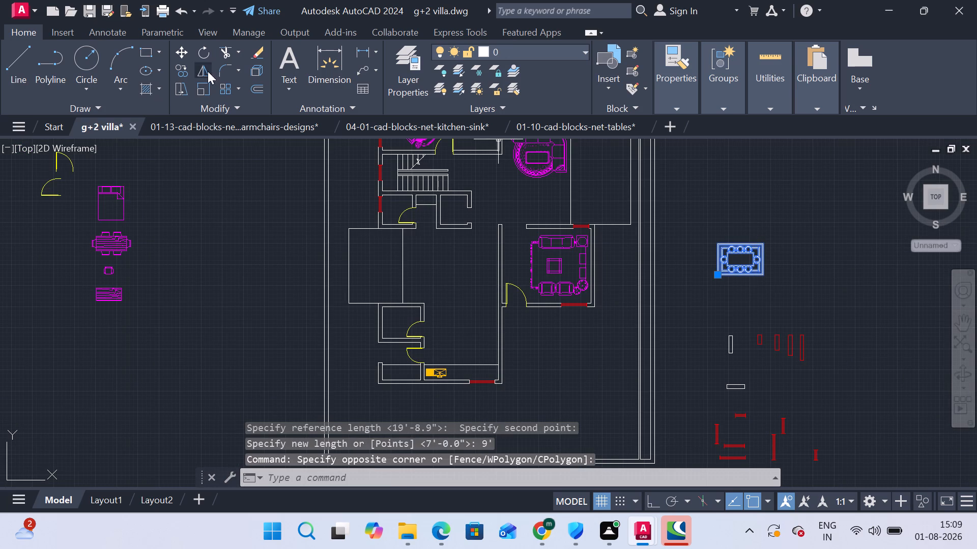
pyautogui.click(185, 54)
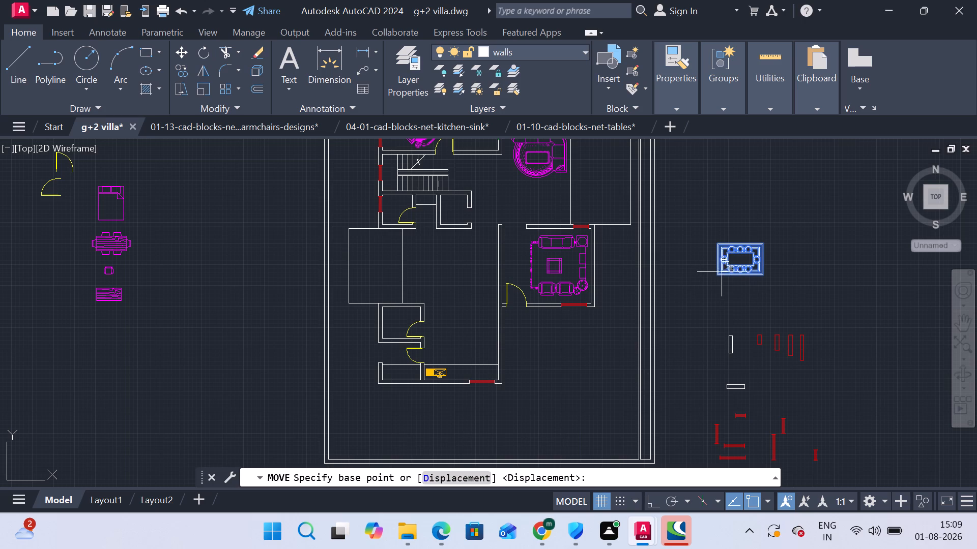
pyautogui.click(720, 272)
pyautogui.scroll(1, 405, 284)
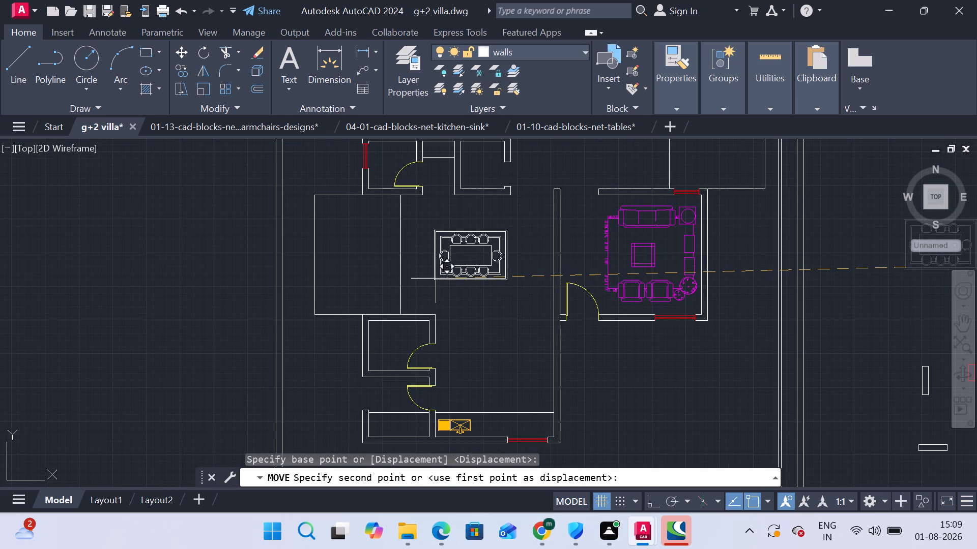
pyautogui.click(440, 279)
pyautogui.press('Escape')
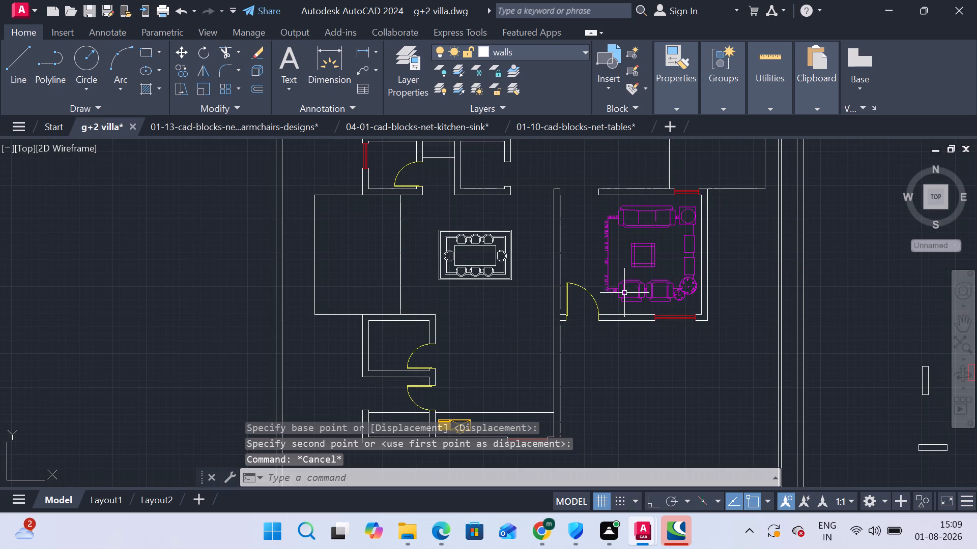
# Assign the eight-chair dining table block to the furniture layer.
pyautogui.click(448, 268)
pyautogui.click(586, 50)
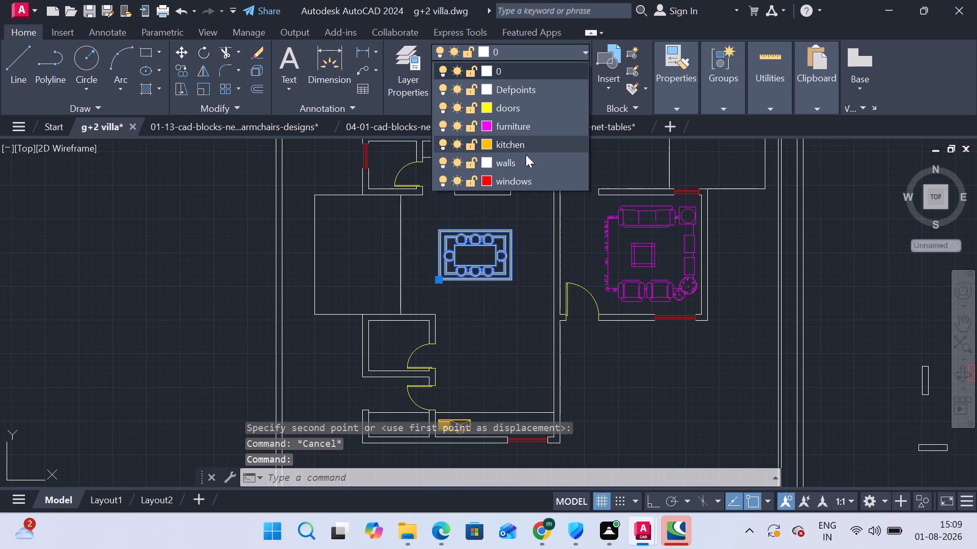
pyautogui.click(529, 133)
pyautogui.press('Escape')
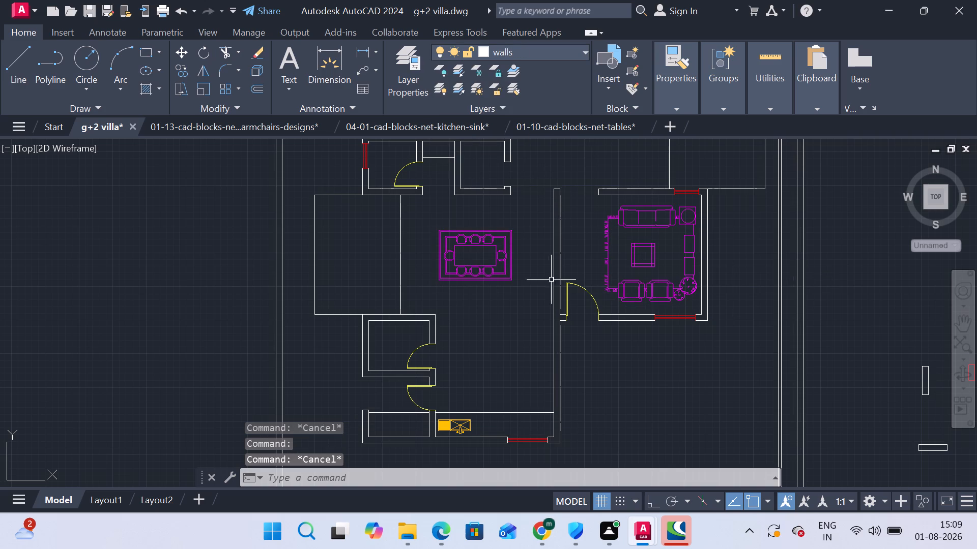
# Select the double bed block in the bedroom at the plan's upper-left corner.
pyautogui.scroll(1, 528, 263)
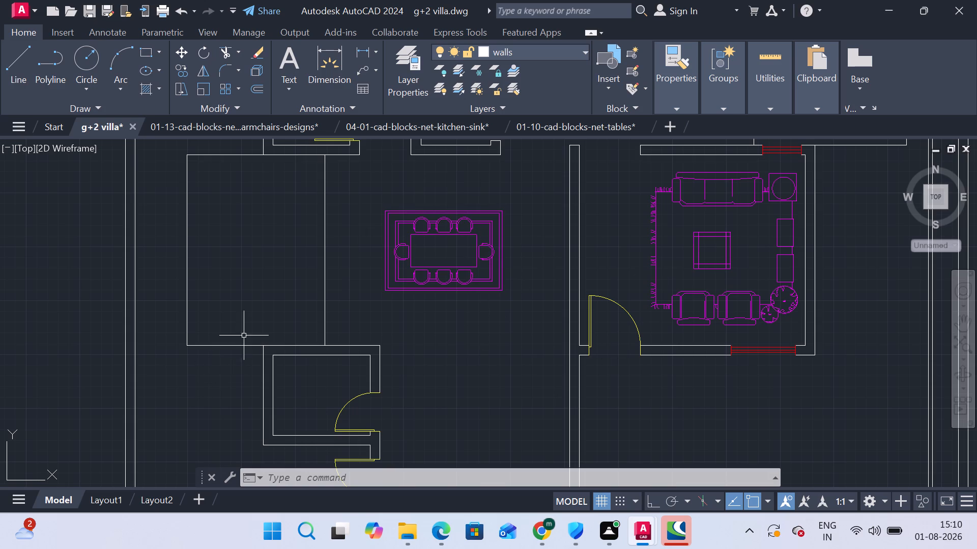
pyautogui.moveTo(297, 368); pyautogui.dragTo(297, 282, button='middle')
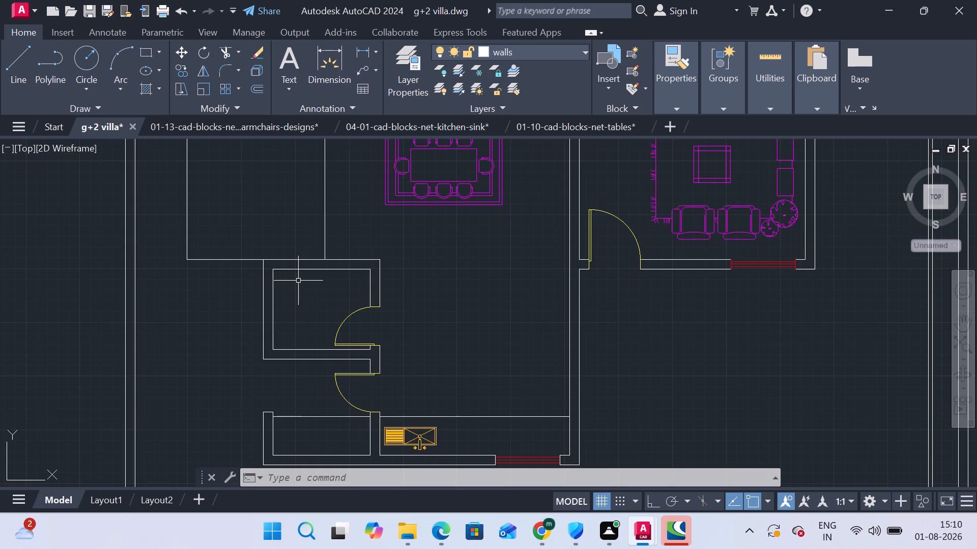
pyautogui.moveTo(528, 247); pyautogui.dragTo(428, 443, button='middle')
pyautogui.scroll(1, 426, 442)
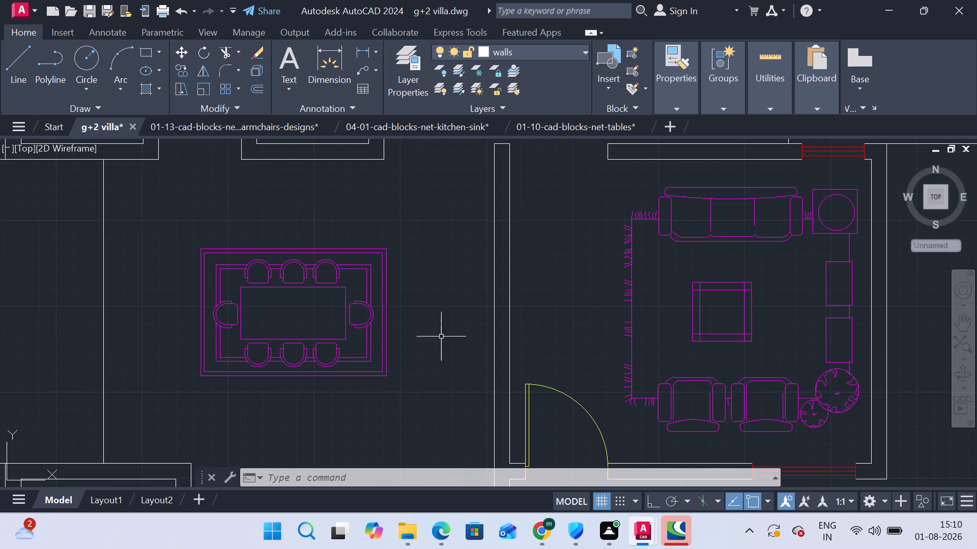
pyautogui.scroll(-3, 444, 298)
pyautogui.moveTo(428, 243); pyautogui.dragTo(403, 392, button='middle')
pyautogui.scroll(2, 358, 314)
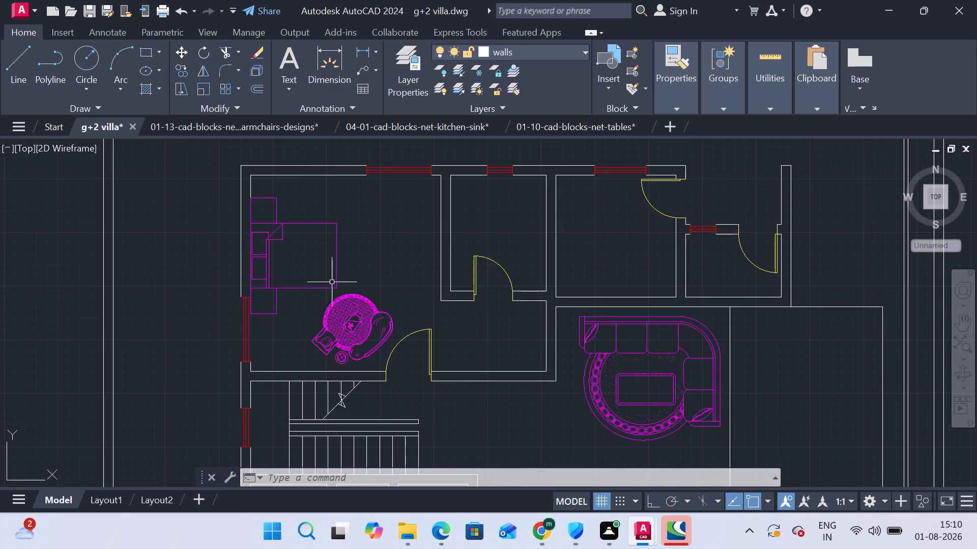
pyautogui.click(347, 275)
pyautogui.click(278, 257)
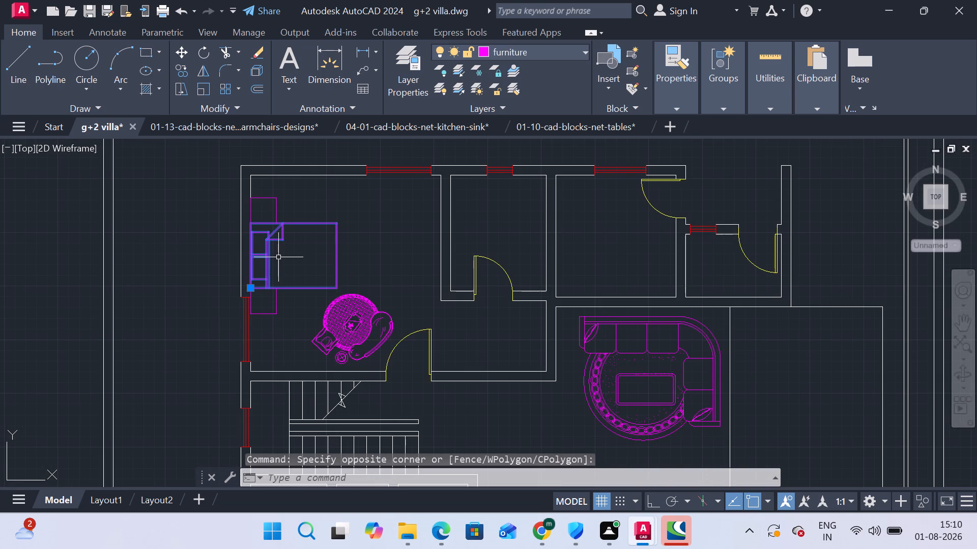
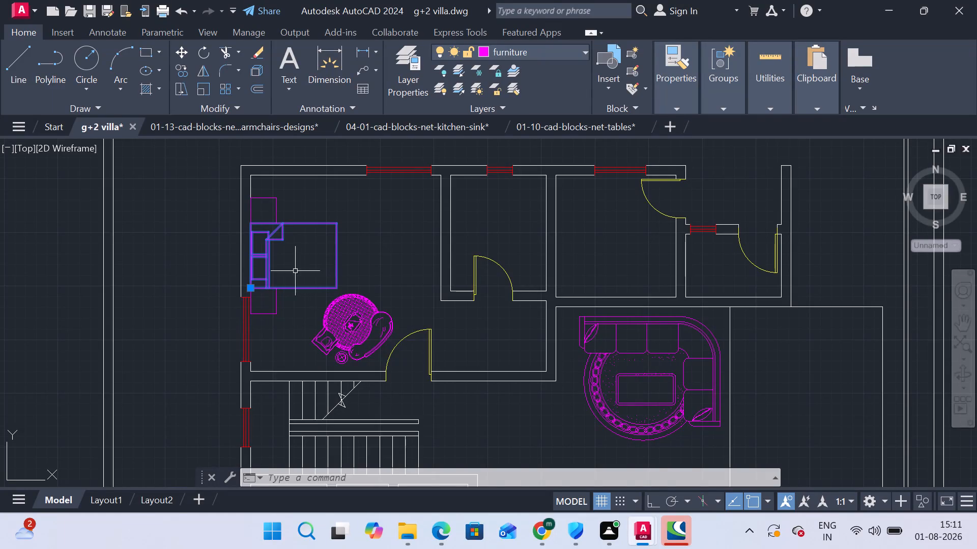
# Copy the double bed block by its lower-left corner to the lower-left inner corner of the upper bedroom east of the toilet.
pyautogui.click(184, 68)
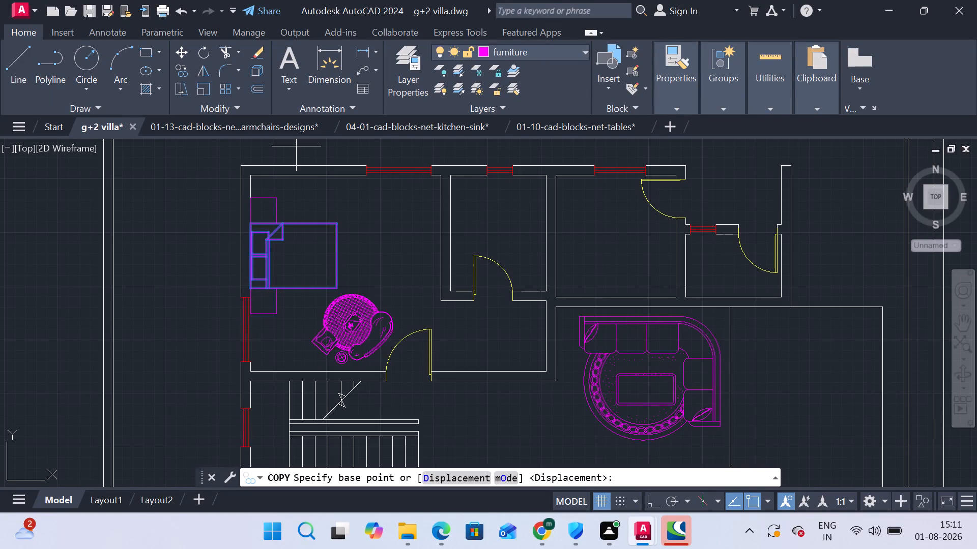
pyautogui.click(253, 287)
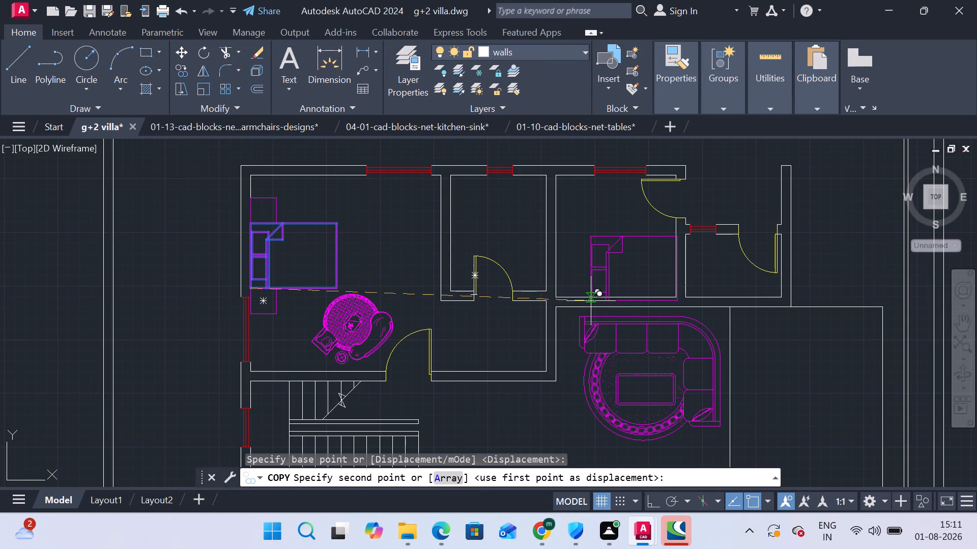
pyautogui.click(561, 294)
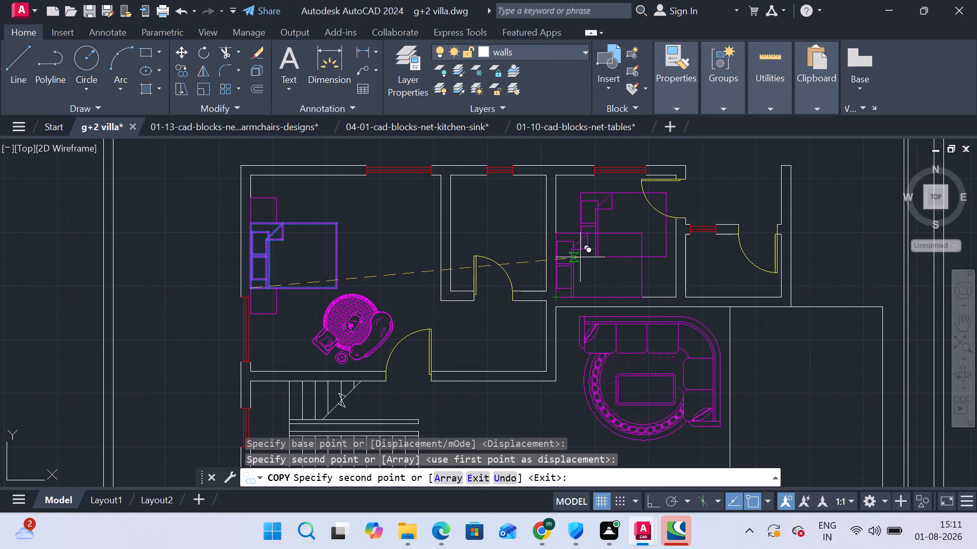
pyautogui.press('Escape')
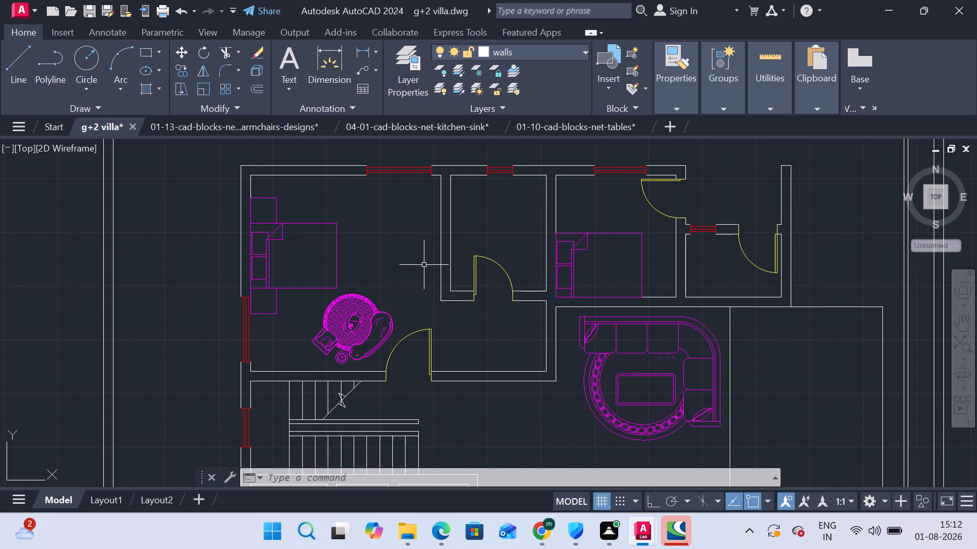
# Review the furnished villa rooms and examine the sofas and armchairs block sheet for further suitable furniture.
pyautogui.scroll(-2, 424, 265)
pyautogui.moveTo(338, 382); pyautogui.dragTo(337, 309, button='middle')
pyautogui.scroll(-1, 337, 309)
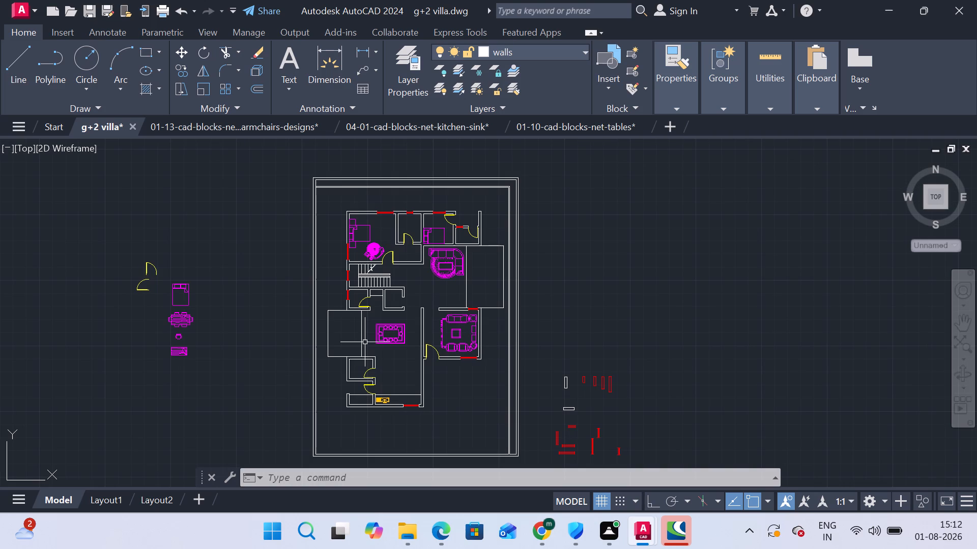
pyautogui.scroll(1, 351, 343)
pyautogui.moveTo(351, 343); pyautogui.dragTo(358, 309, button='middle')
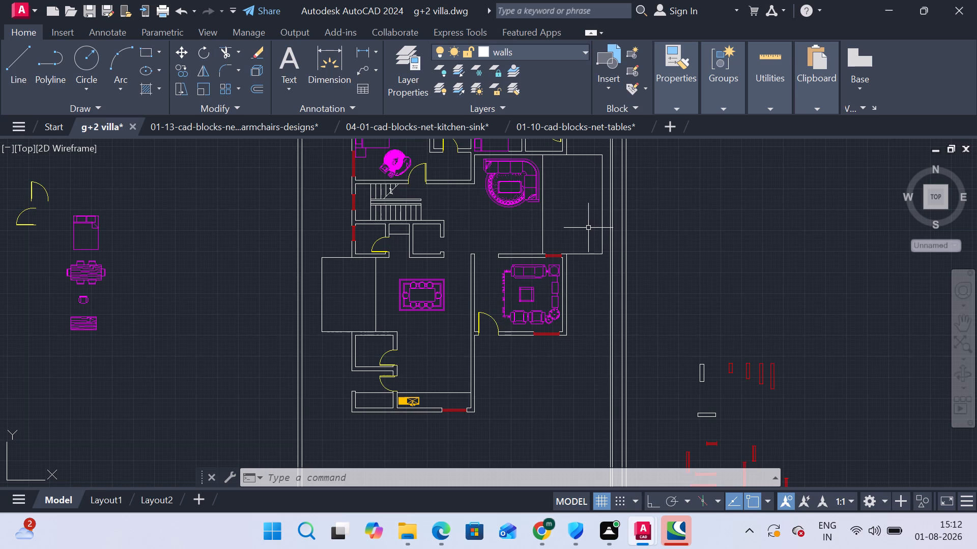
pyautogui.moveTo(584, 226); pyautogui.dragTo(412, 263, button='middle')
pyautogui.scroll(1, 412, 263)
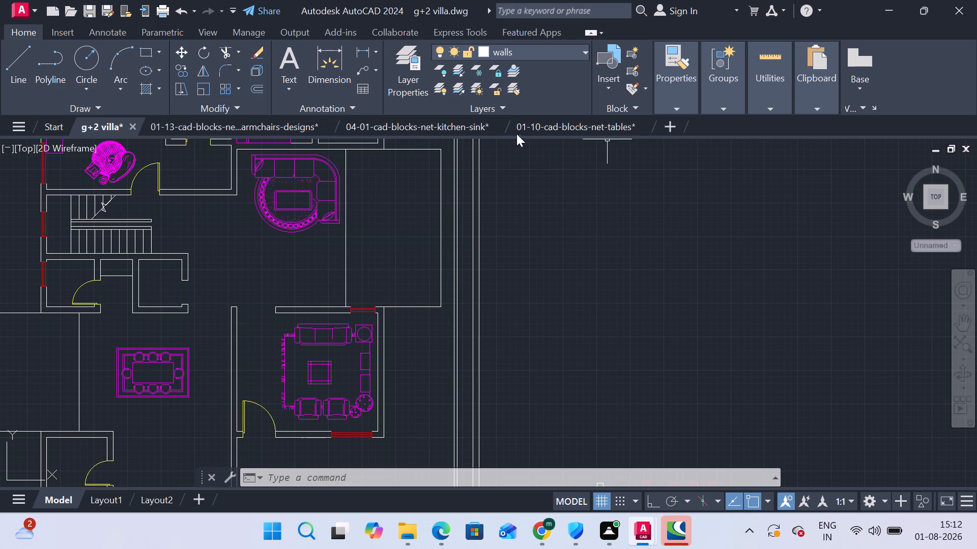
pyautogui.click(212, 127)
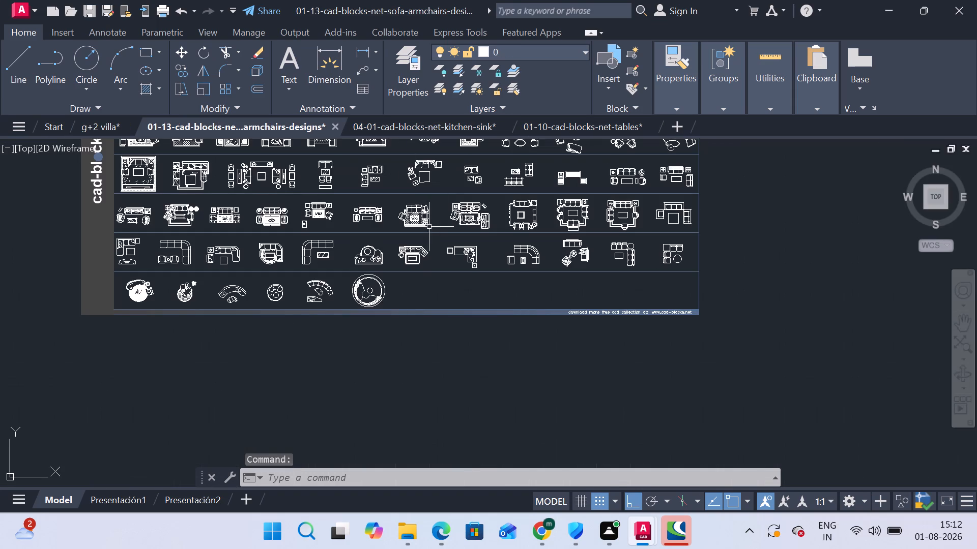
pyautogui.scroll(2, 373, 290)
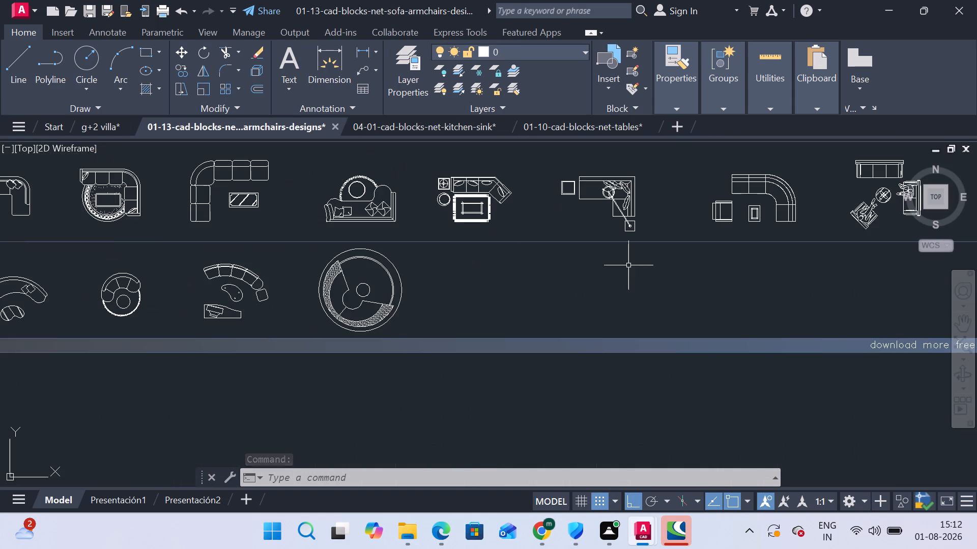
pyautogui.moveTo(629, 289); pyautogui.dragTo(629, 359, button='middle')
pyautogui.scroll(-1, 519, 339)
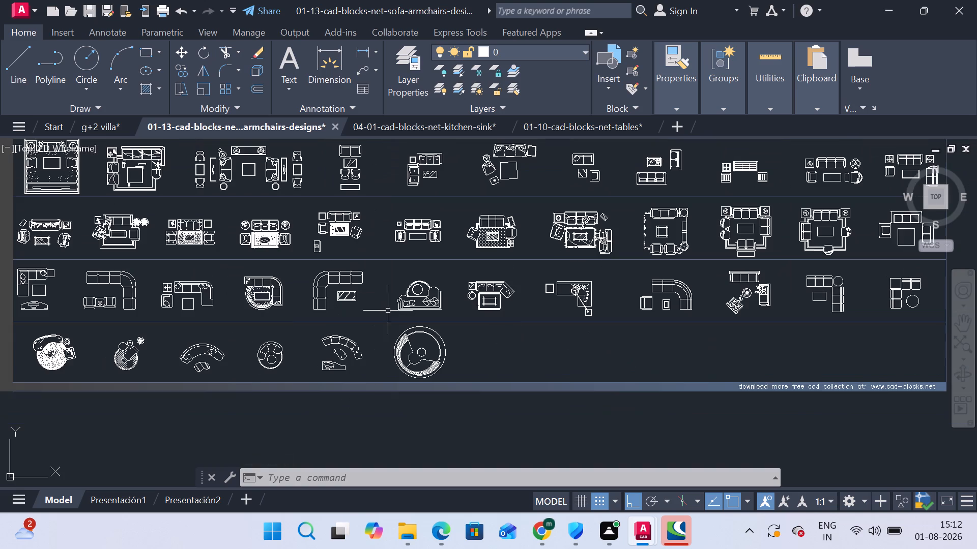
pyautogui.scroll(-2, 320, 224)
pyautogui.moveTo(525, 202); pyautogui.dragTo(532, 312, button='middle')
pyautogui.scroll(2, 532, 312)
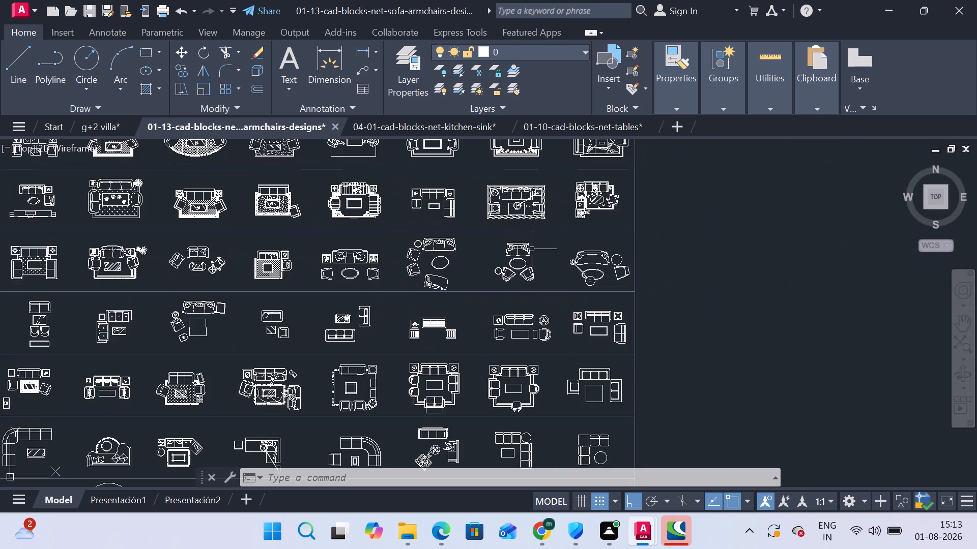
pyautogui.scroll(1, 538, 260)
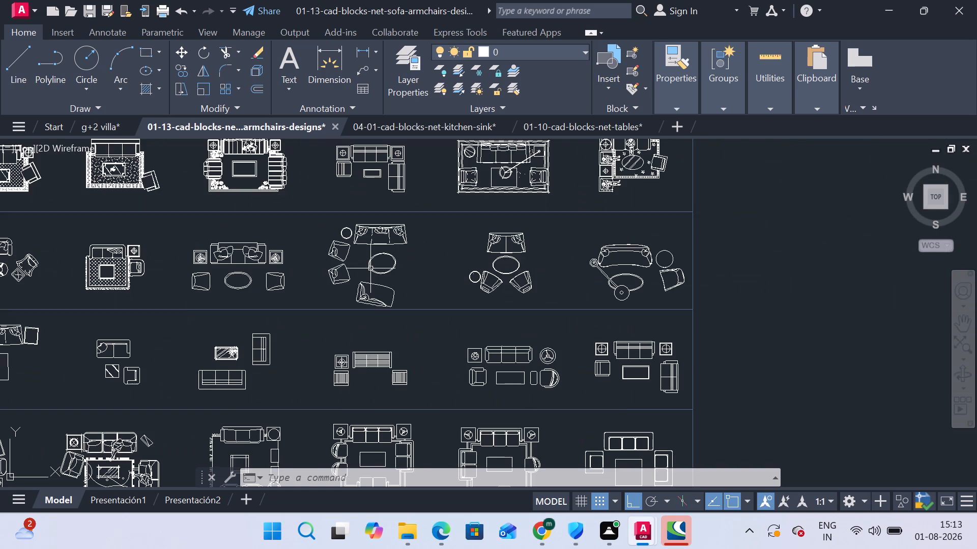
pyautogui.moveTo(370, 268); pyautogui.dragTo(619, 229, button='middle')
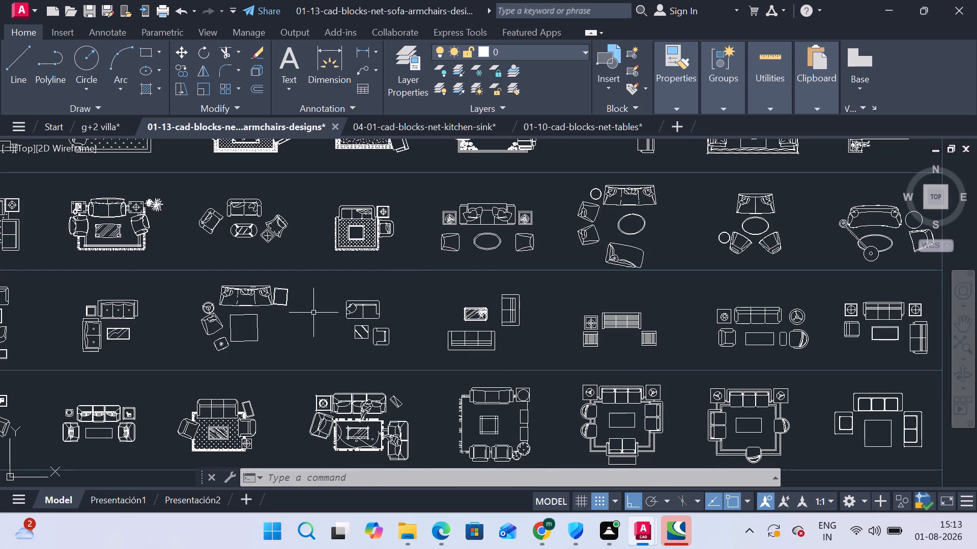
pyautogui.scroll(-1, 235, 318)
pyautogui.moveTo(164, 316); pyautogui.dragTo(283, 360, button='middle')
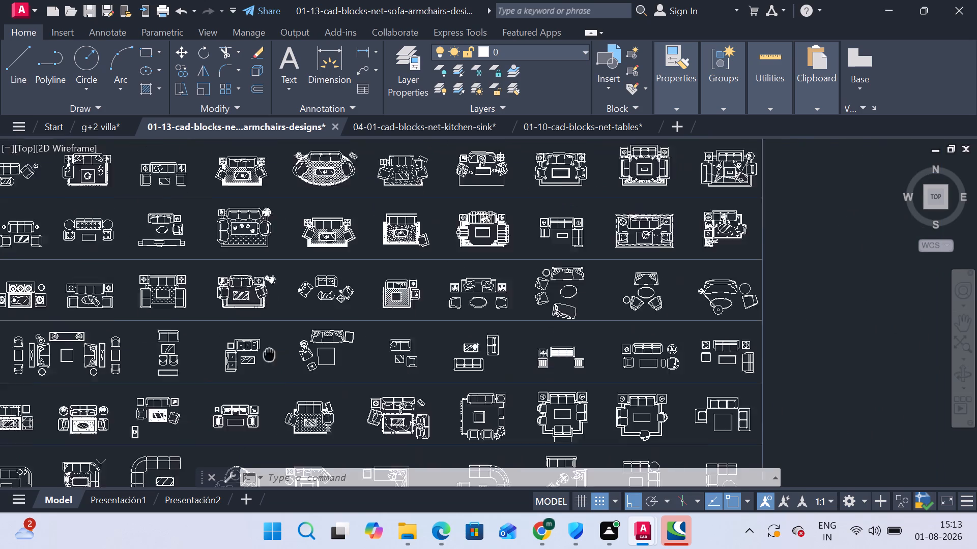
pyautogui.moveTo(283, 360); pyautogui.dragTo(365, 385, button='middle')
pyautogui.moveTo(177, 346); pyautogui.dragTo(323, 382, button='middle')
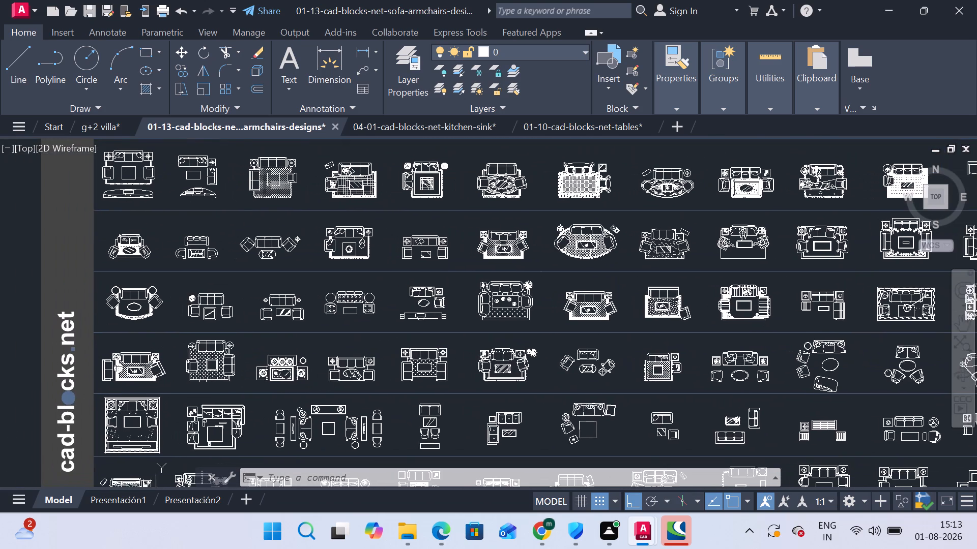
pyautogui.middleClick(323, 382)
pyautogui.middleClick(323, 382)
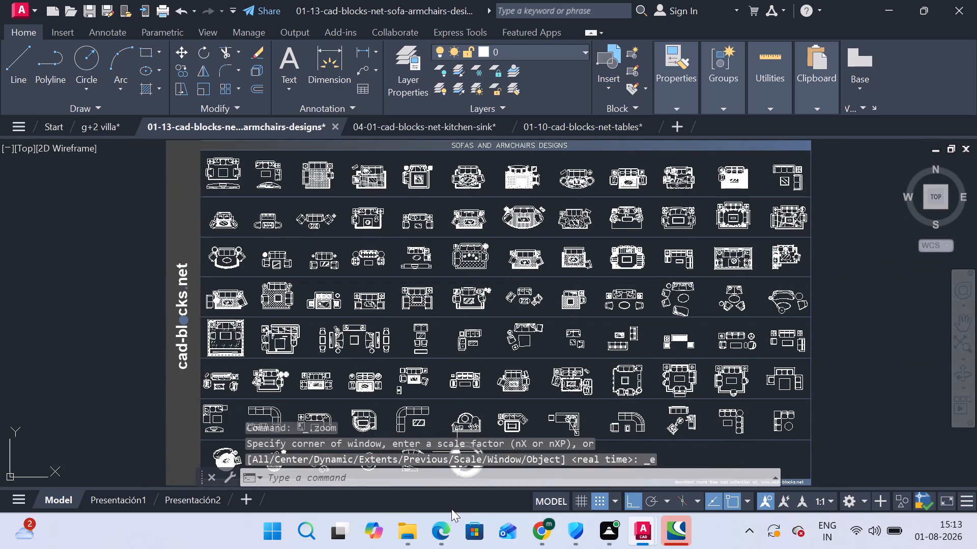
pyautogui.moveTo(547, 346); pyautogui.dragTo(563, 265, button='middle')
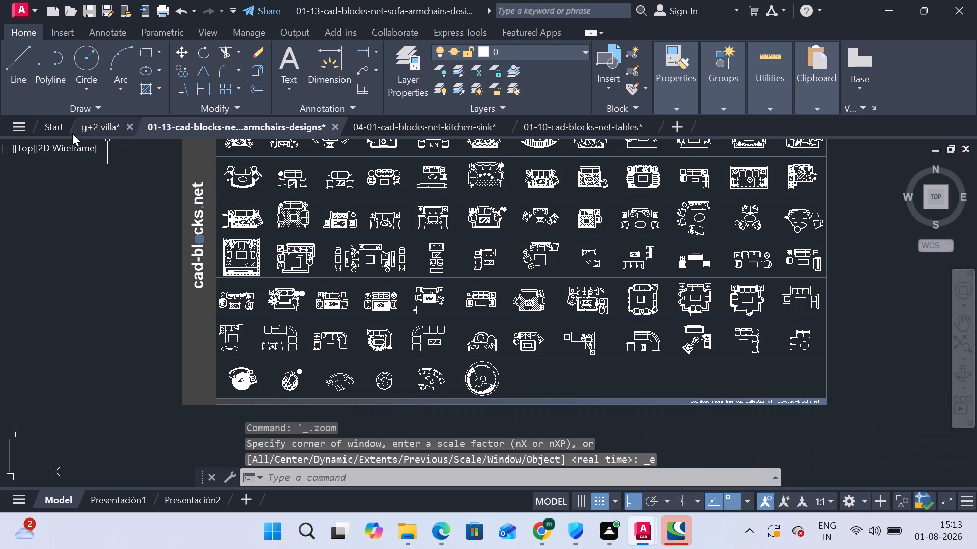
# Return to the g+2 villa drawing and examine the rooms and open areas for what still needs furnishing.
pyautogui.click(87, 131)
pyautogui.moveTo(380, 294); pyautogui.dragTo(402, 361, button='middle')
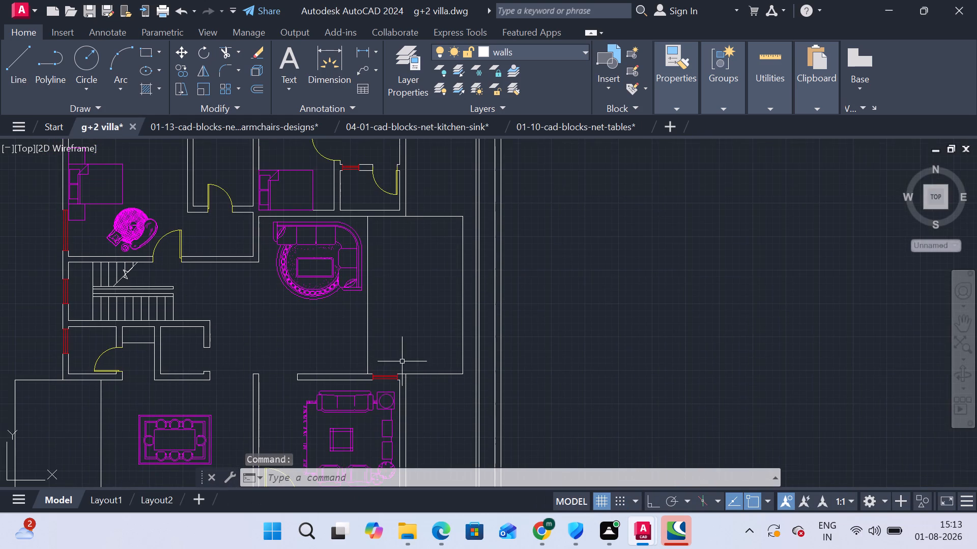
pyautogui.scroll(-1, 402, 361)
pyautogui.moveTo(402, 361); pyautogui.dragTo(413, 328, button='middle')
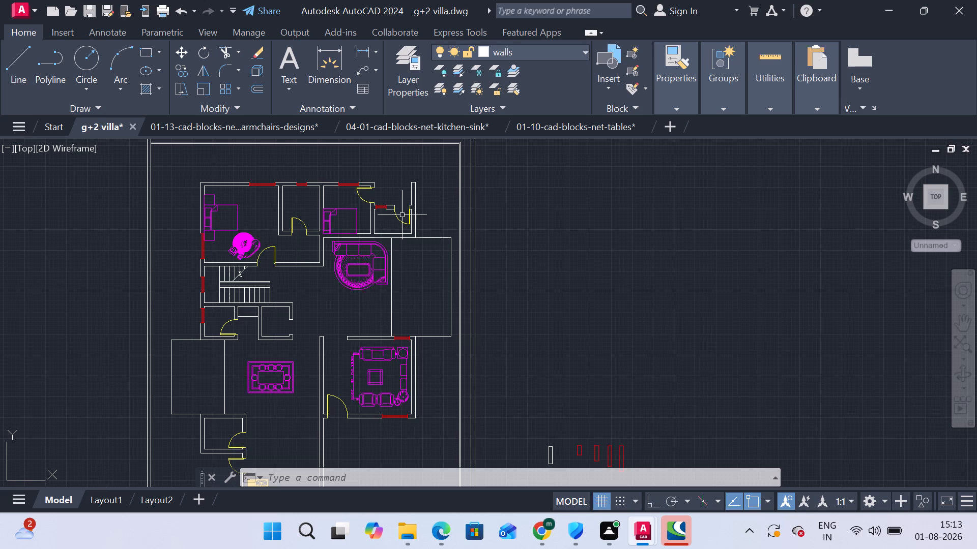
pyautogui.scroll(1, 331, 375)
pyautogui.moveTo(335, 372); pyautogui.dragTo(419, 278, button='middle')
pyautogui.scroll(-1, 388, 337)
pyautogui.moveTo(388, 337); pyautogui.dragTo(420, 262, button='middle')
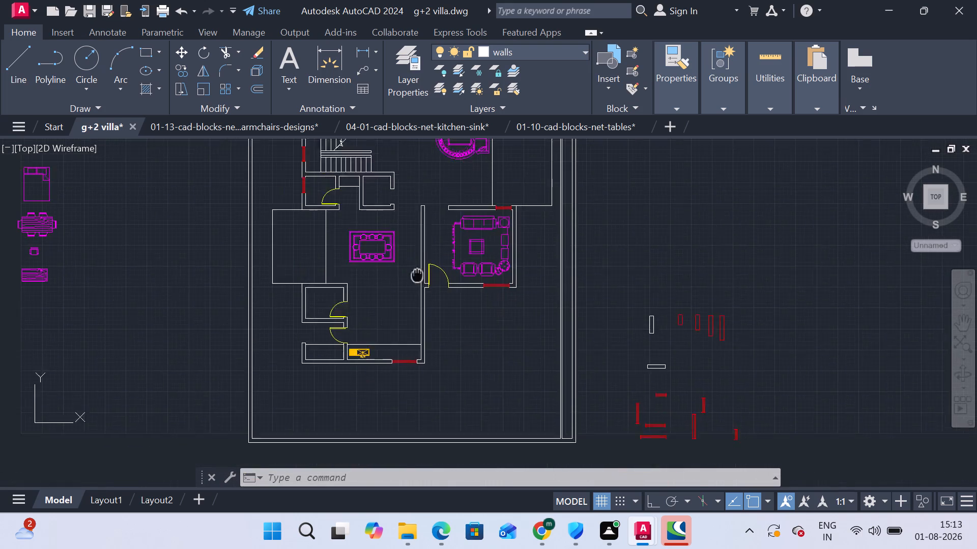
pyautogui.moveTo(420, 262); pyautogui.dragTo(424, 250, button='middle')
pyautogui.scroll(1, 381, 285)
pyautogui.moveTo(380, 308); pyautogui.dragTo(396, 258, button='middle')
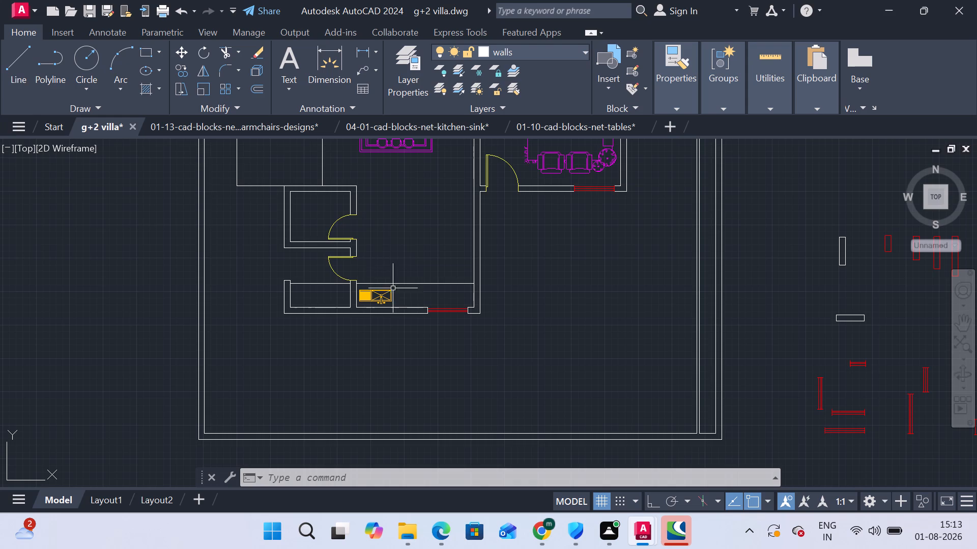
# Close the kitchen-sink and tables block drawings without saving their changes.
pyautogui.click(428, 124)
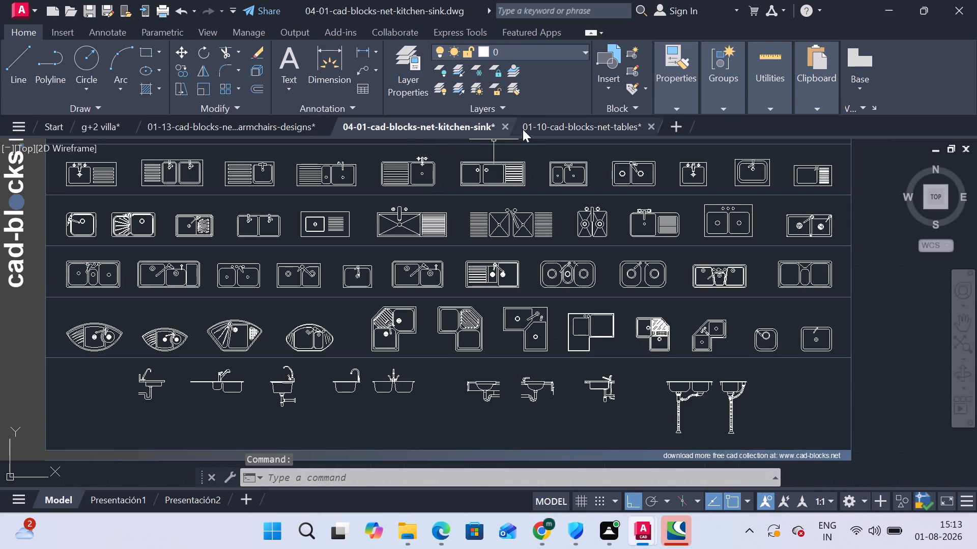
pyautogui.click(503, 126)
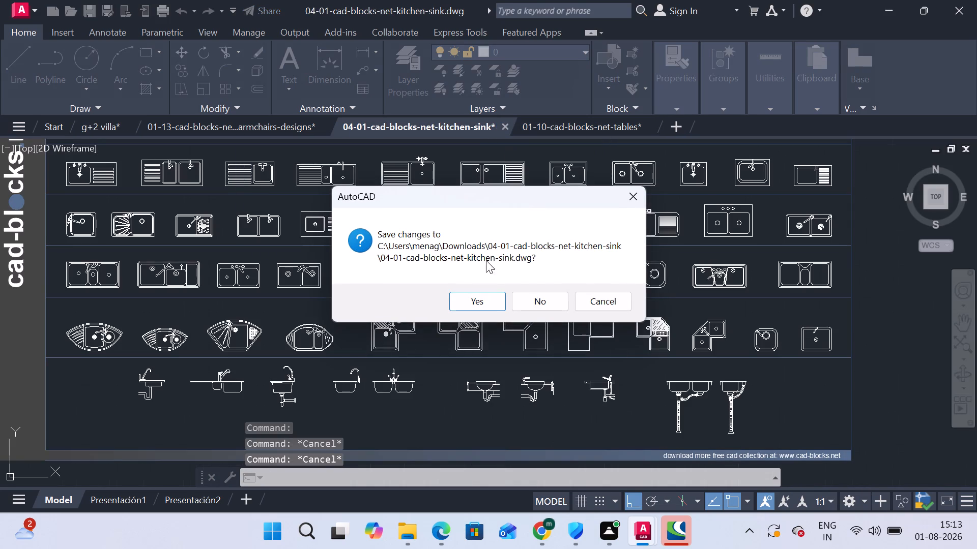
pyautogui.click(529, 292)
pyautogui.scroll(-1, 479, 263)
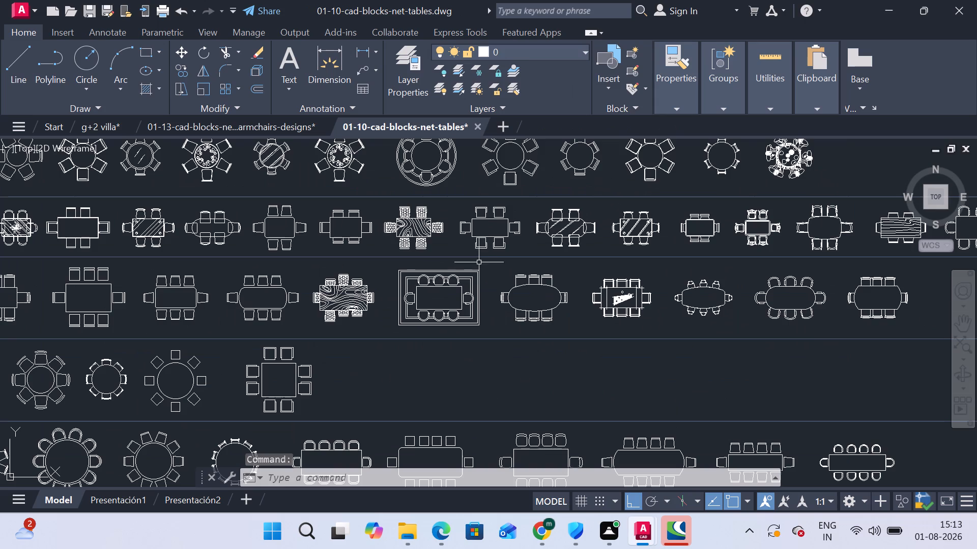
pyautogui.click(476, 126)
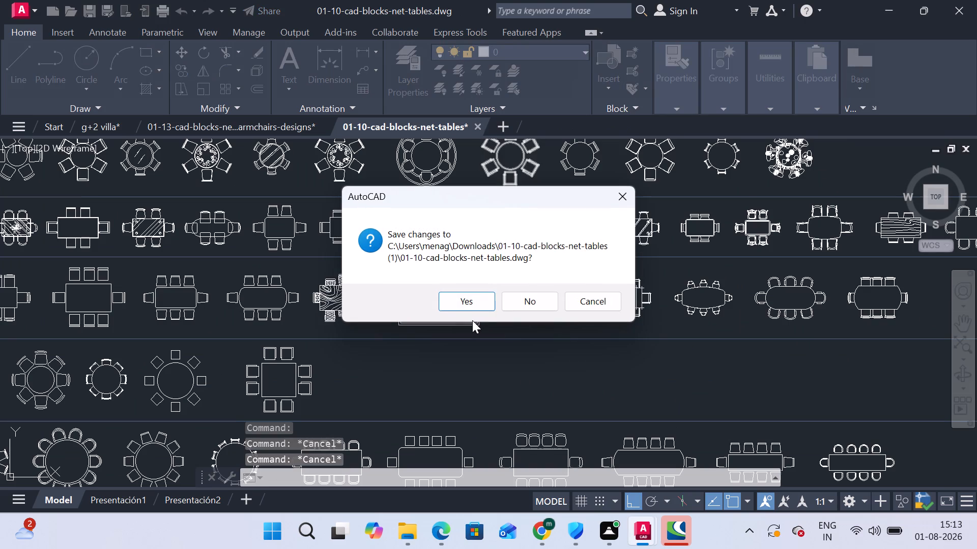
pyautogui.click(523, 304)
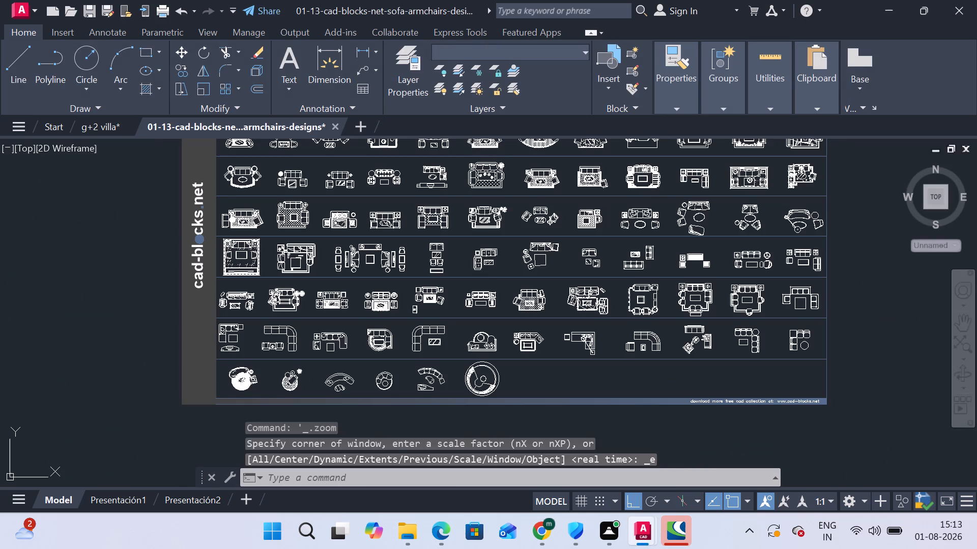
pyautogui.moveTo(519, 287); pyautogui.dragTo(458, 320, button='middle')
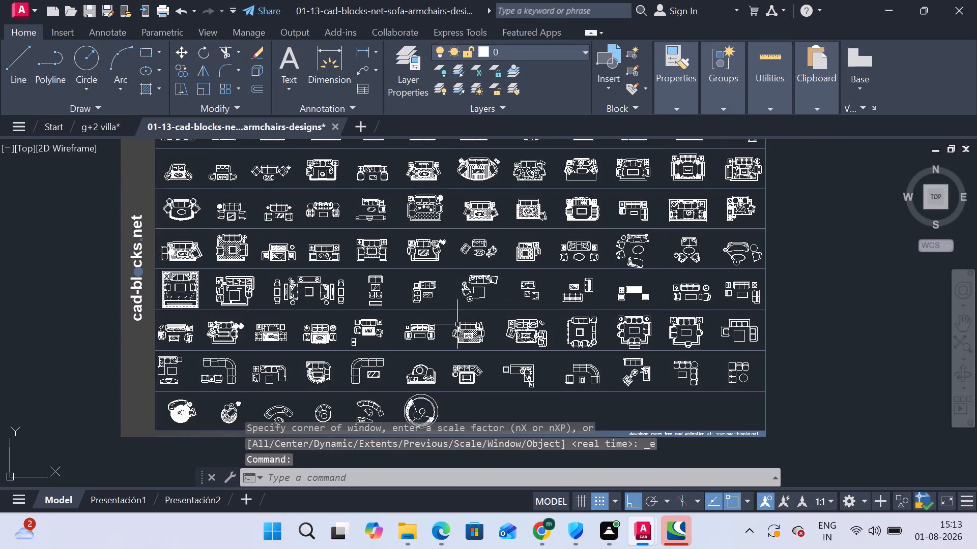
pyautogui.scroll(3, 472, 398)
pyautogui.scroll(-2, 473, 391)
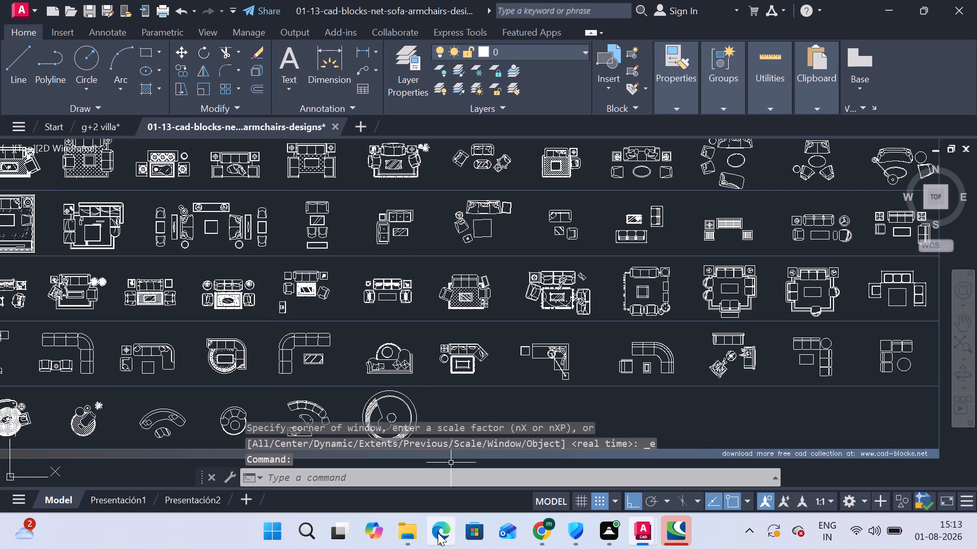
# Extract the 03-01-cad-blocks-net-cars archive in the Downloads folder to its own folder.
pyautogui.click(408, 538)
pyautogui.click(452, 462)
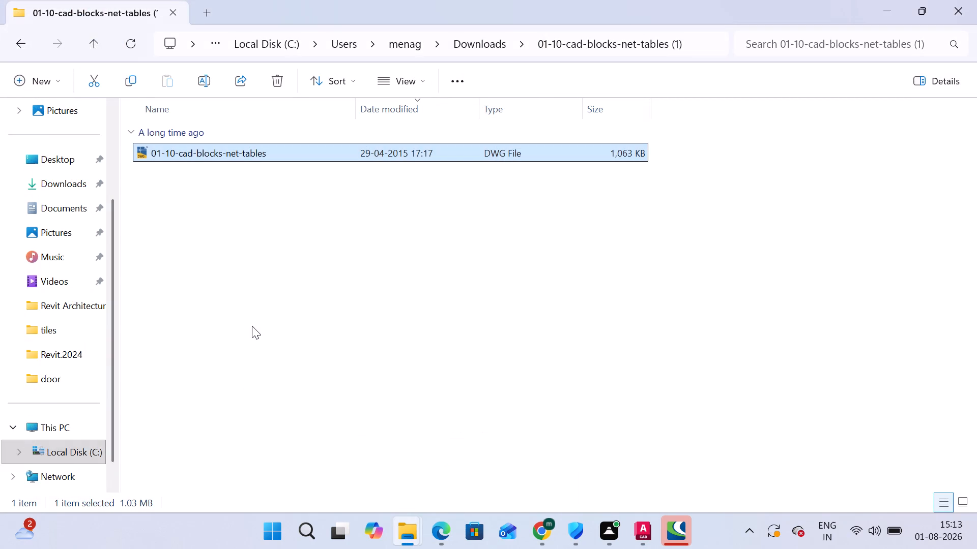
pyautogui.click(13, 47)
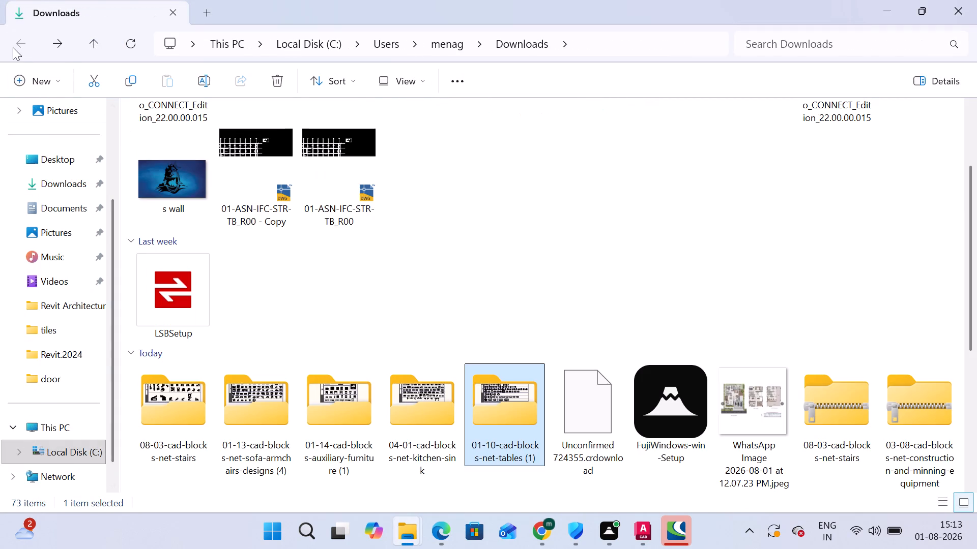
pyautogui.scroll(-2, 283, 356)
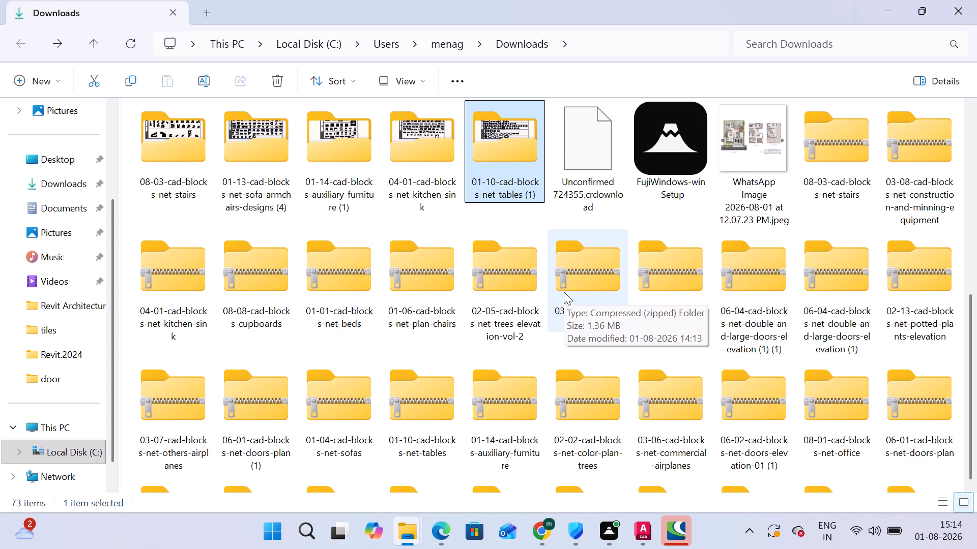
pyautogui.scroll(-1, 564, 292)
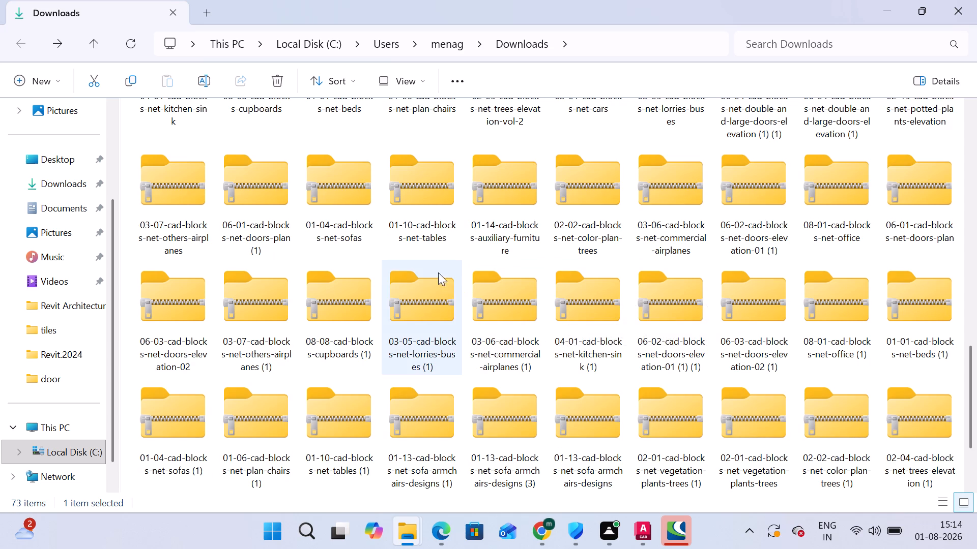
pyautogui.scroll(-1, 330, 328)
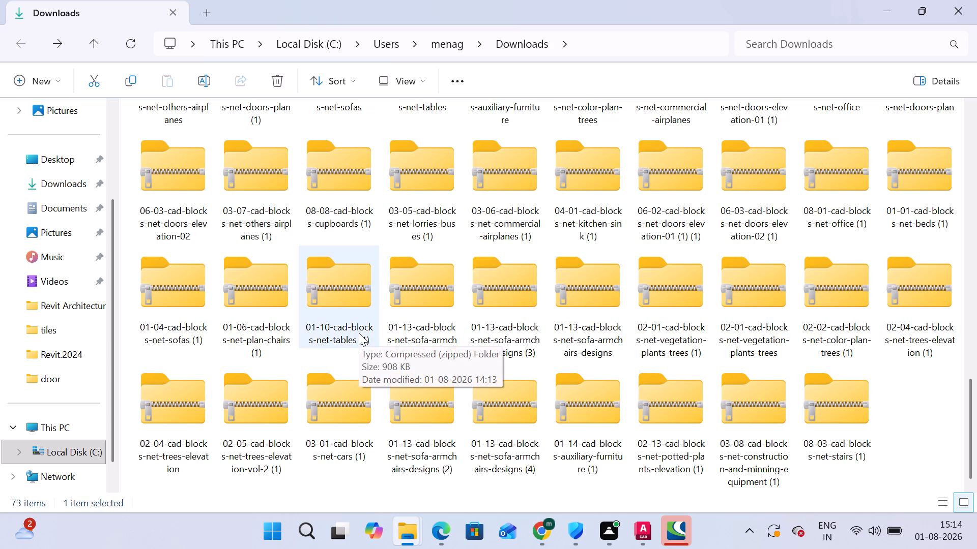
pyautogui.scroll(1, 359, 333)
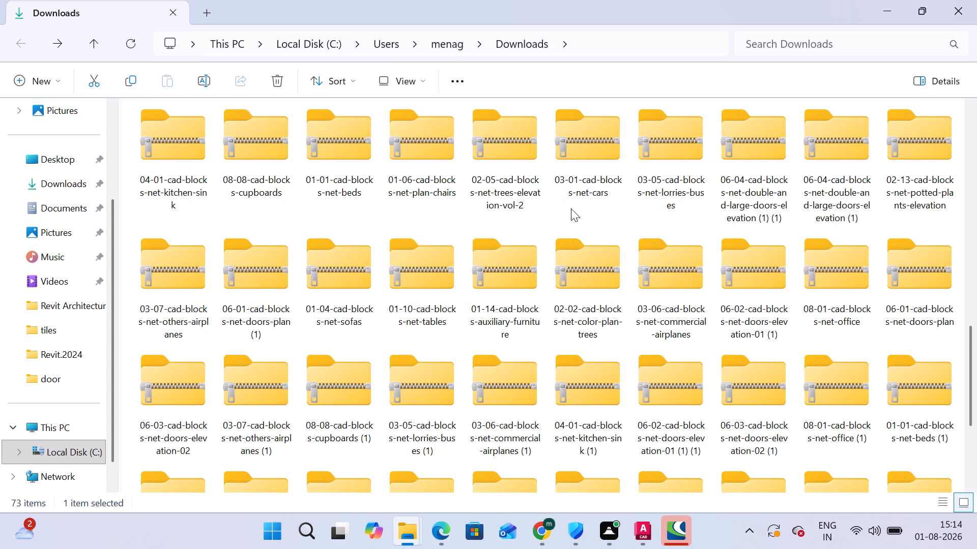
pyautogui.rightClick(596, 154)
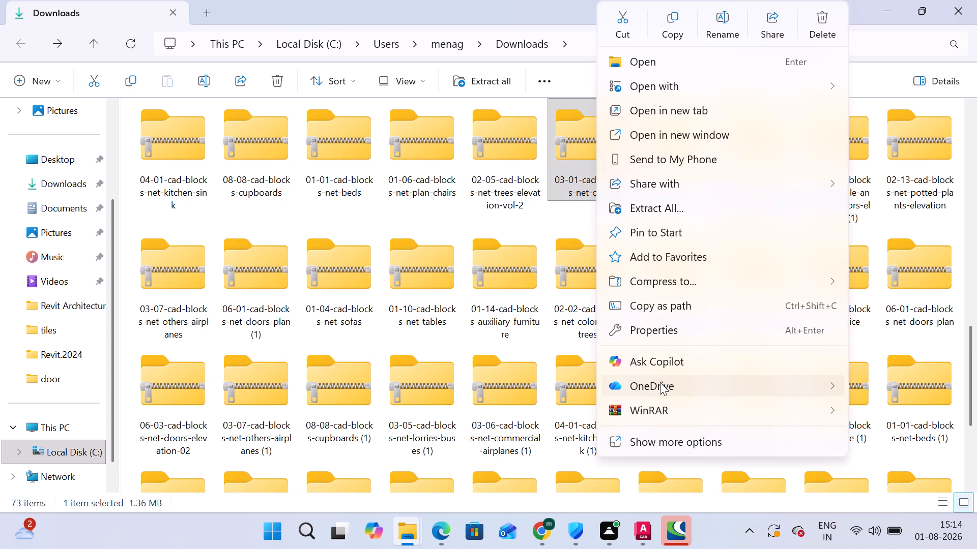
pyautogui.click(659, 409)
pyautogui.click(511, 446)
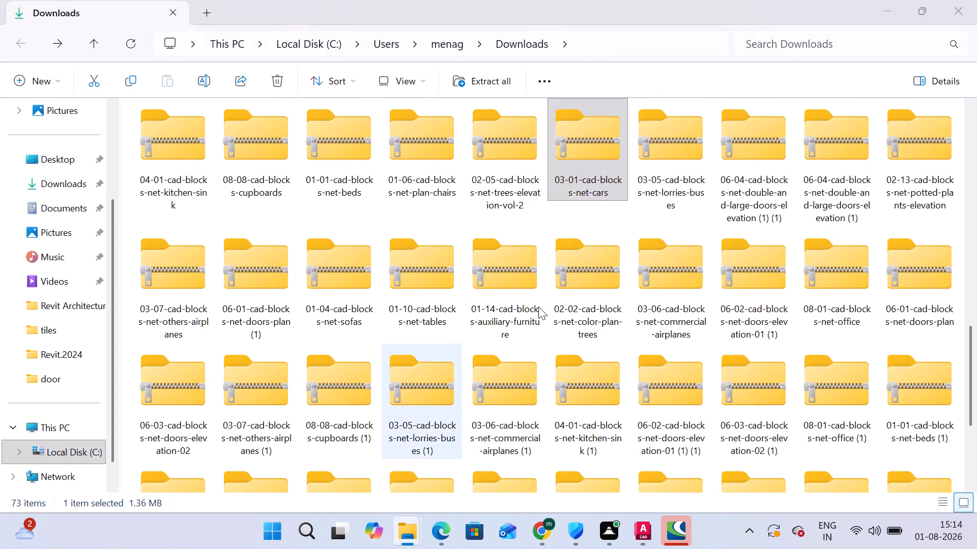
pyautogui.click(533, 428)
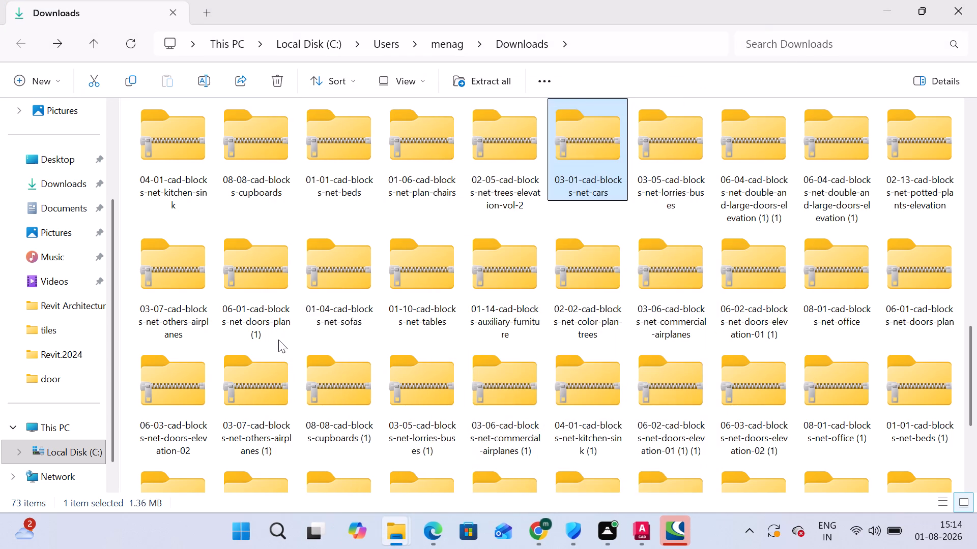
# Open the cars block drawing from the newly extracted 03-01-cad-blocks-net-cars folder.
pyautogui.scroll(-5, 333, 355)
pyautogui.doubleClick(900, 391)
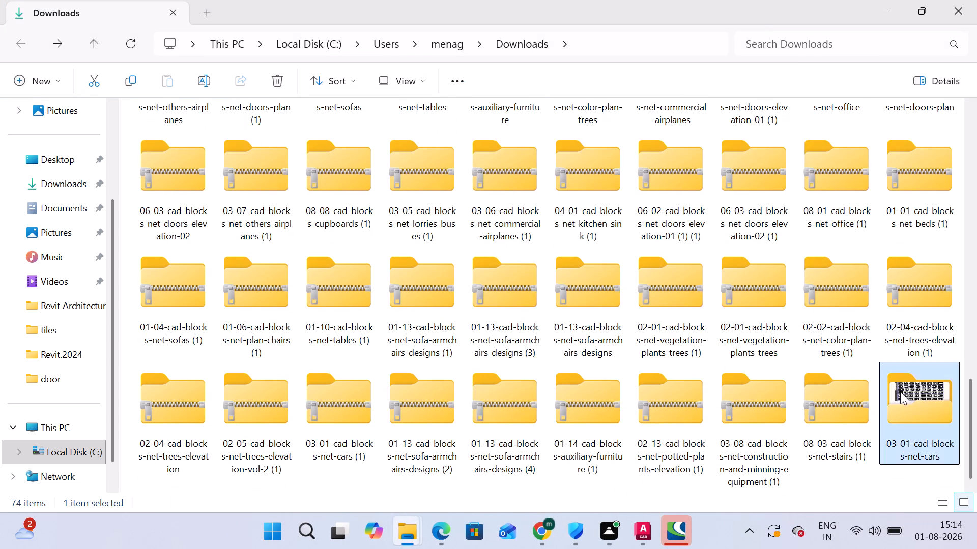
pyautogui.doubleClick(226, 157)
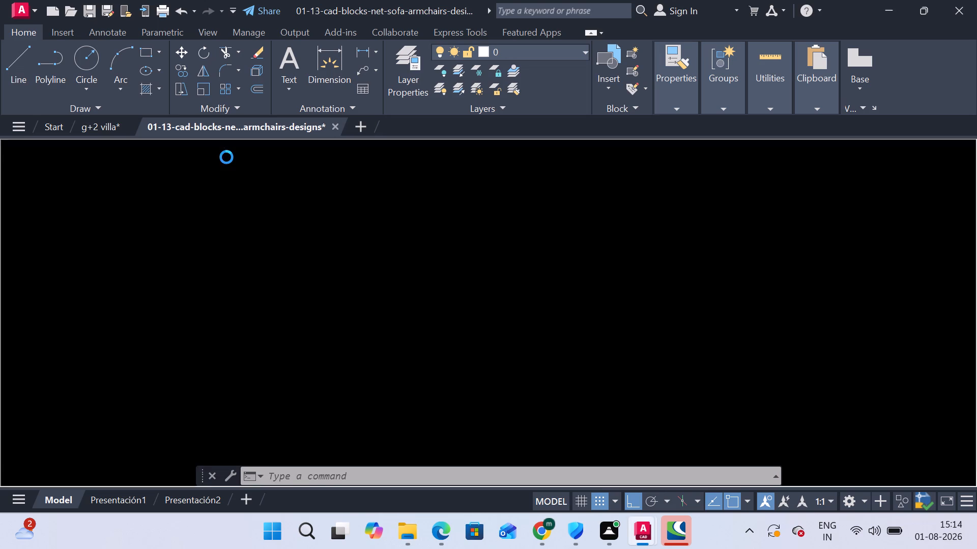
# Review the car blocks and copy the fourth car in the sheet's bottom row to the clipboard.
pyautogui.scroll(-1, 326, 313)
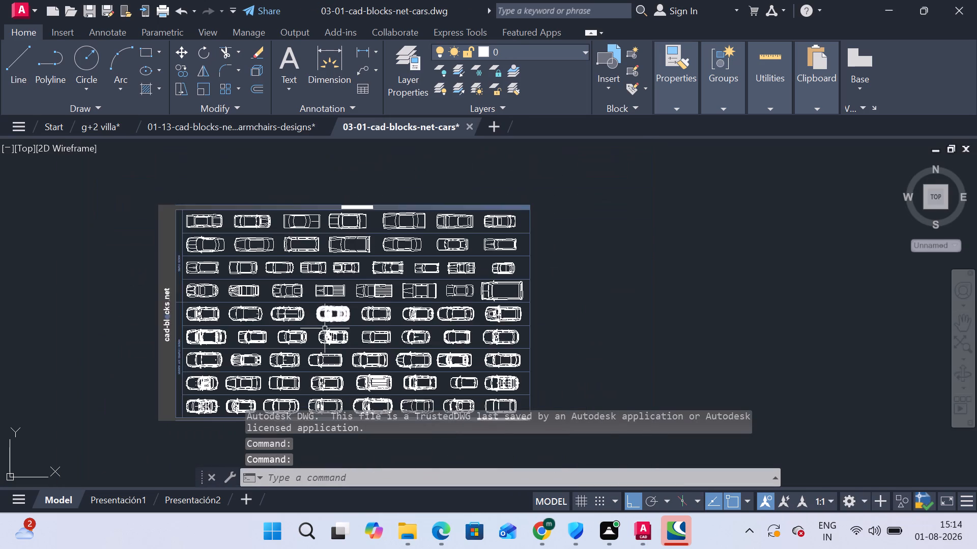
pyautogui.moveTo(330, 335); pyautogui.dragTo(328, 286, button='middle')
pyautogui.scroll(2, 335, 345)
pyautogui.moveTo(462, 375); pyautogui.dragTo(462, 320, button='middle')
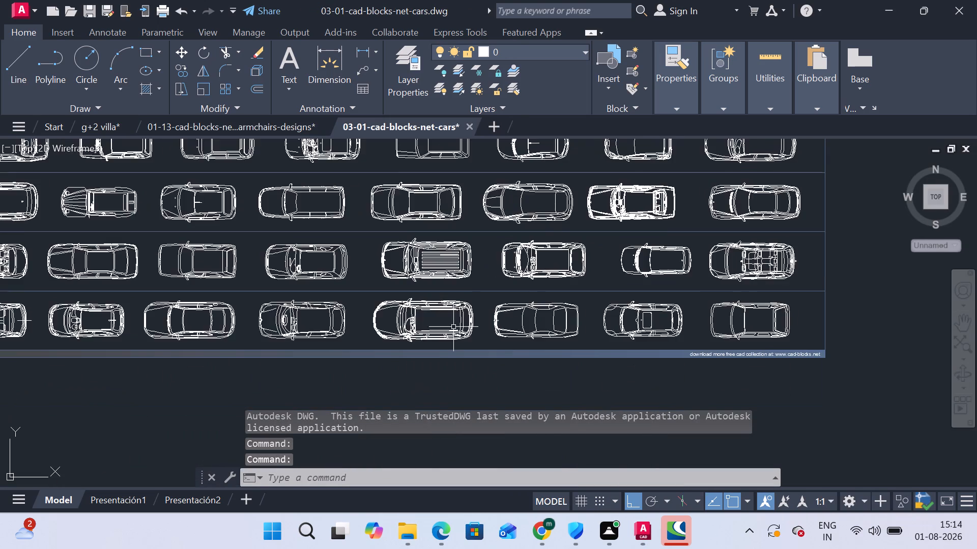
pyautogui.scroll(1, 452, 328)
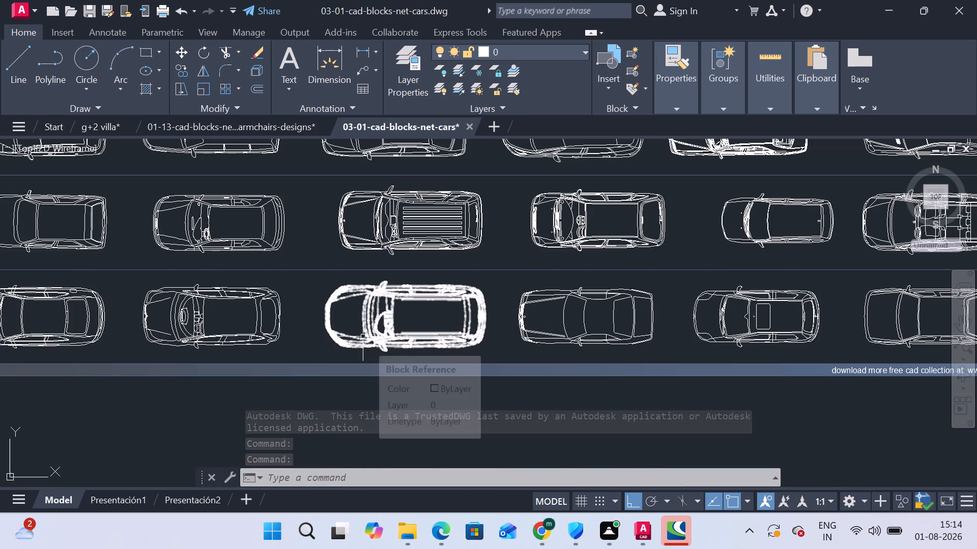
pyautogui.scroll(-1, 206, 339)
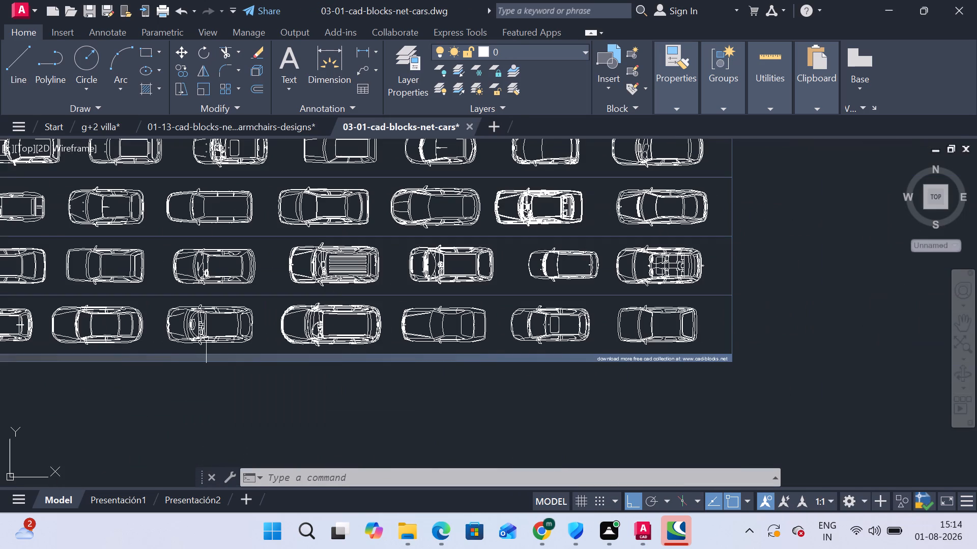
pyautogui.scroll(1, 207, 342)
pyautogui.click(196, 339)
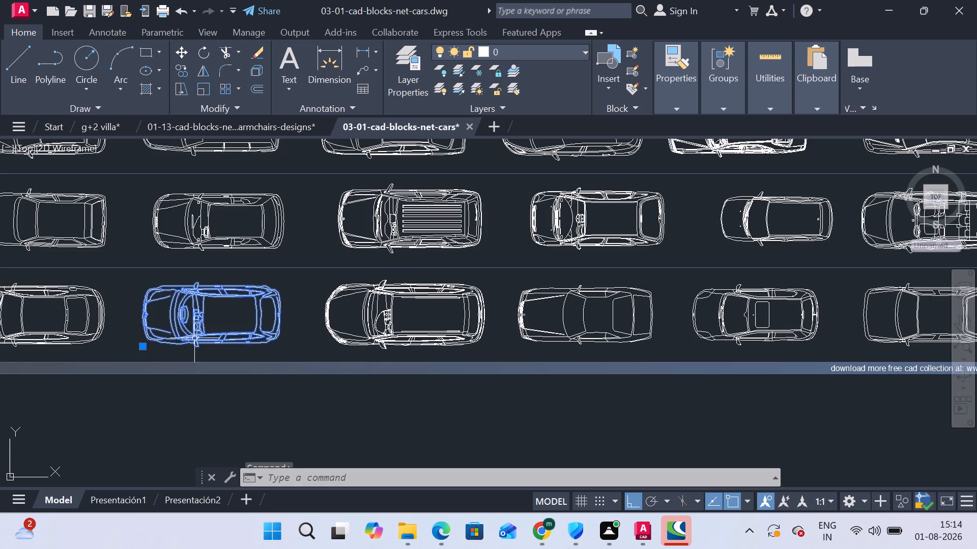
pyautogui.scroll(-1, 217, 509)
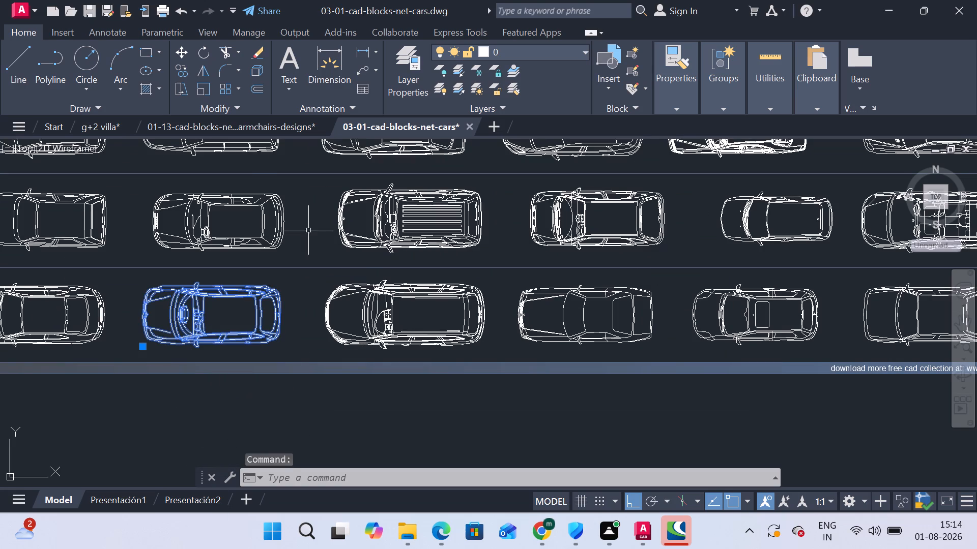
pyautogui.scroll(-1, 322, 181)
pyautogui.moveTo(318, 193); pyautogui.dragTo(377, 365, button='middle')
pyautogui.moveTo(381, 368); pyautogui.dragTo(400, 391, button='middle')
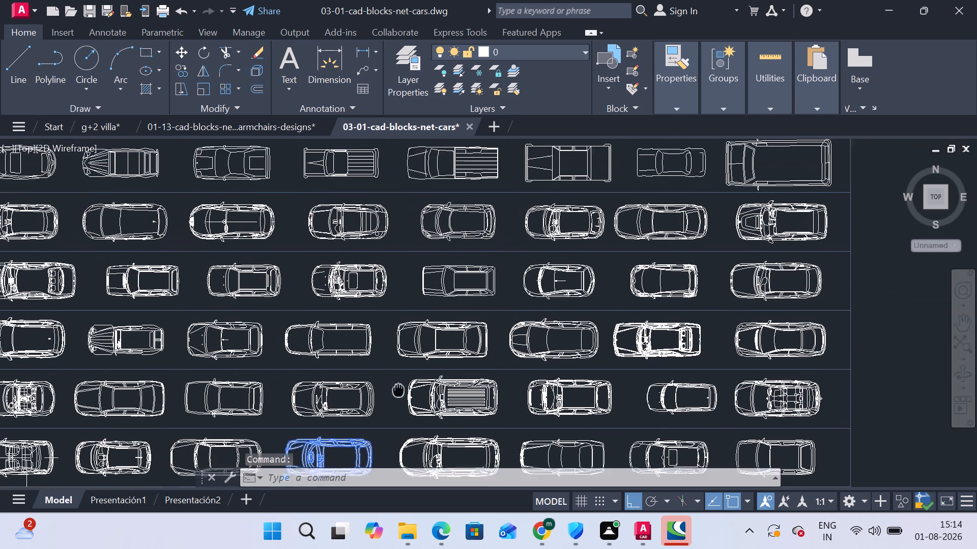
pyautogui.moveTo(400, 391); pyautogui.dragTo(480, 425, button='middle')
pyautogui.moveTo(482, 328); pyautogui.dragTo(510, 458, button='middle')
pyautogui.moveTo(508, 359); pyautogui.dragTo(497, 292, button='middle')
pyautogui.scroll(-2, 497, 318)
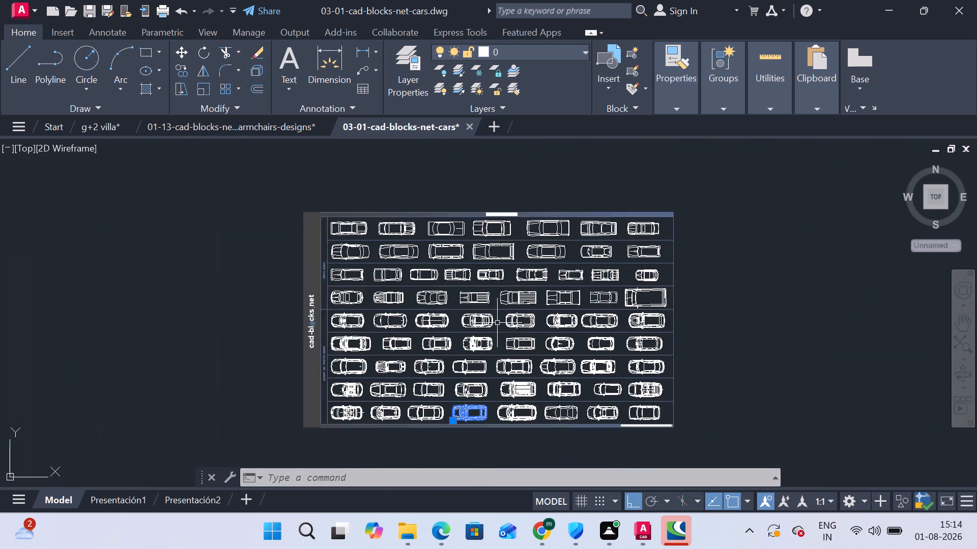
pyautogui.moveTo(496, 331); pyautogui.dragTo(491, 268, button='middle')
pyautogui.scroll(1, 478, 333)
pyautogui.moveTo(477, 336); pyautogui.dragTo(476, 287, button='middle')
pyautogui.scroll(2, 464, 307)
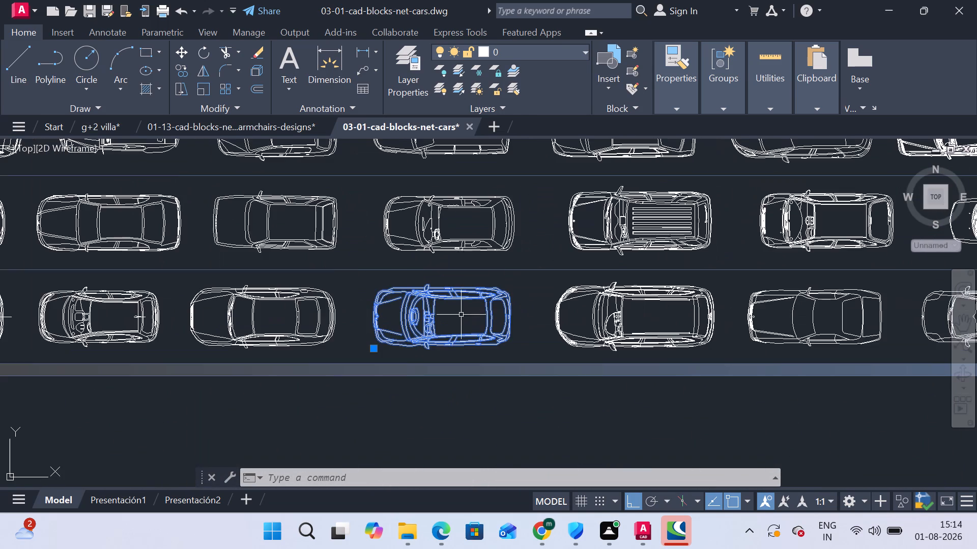
pyautogui.hotkey('ctrl', 'c')
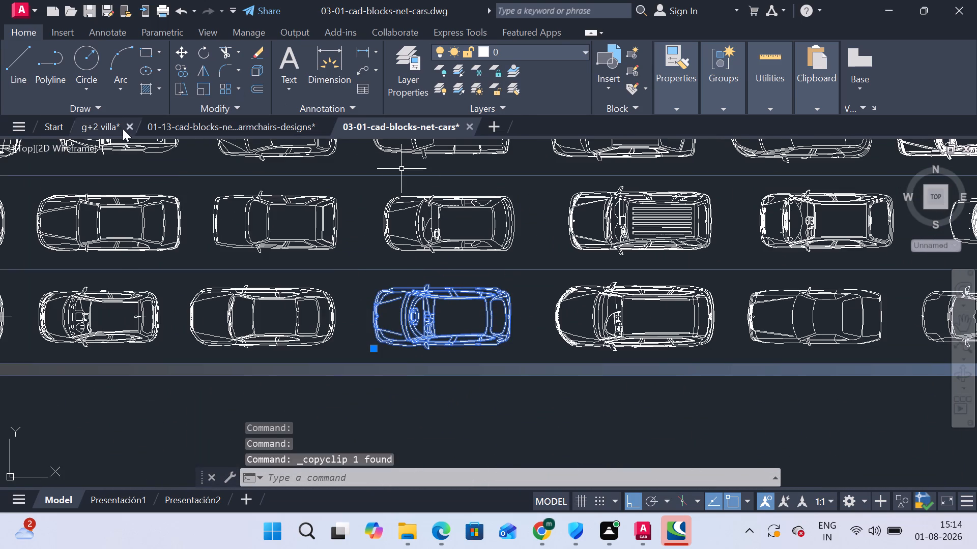
# Paste the copied car block into the g+2 villa drawing, in the empty space east of the floor plan.
pyautogui.click(117, 129)
pyautogui.hotkey('ctrl', 'v')
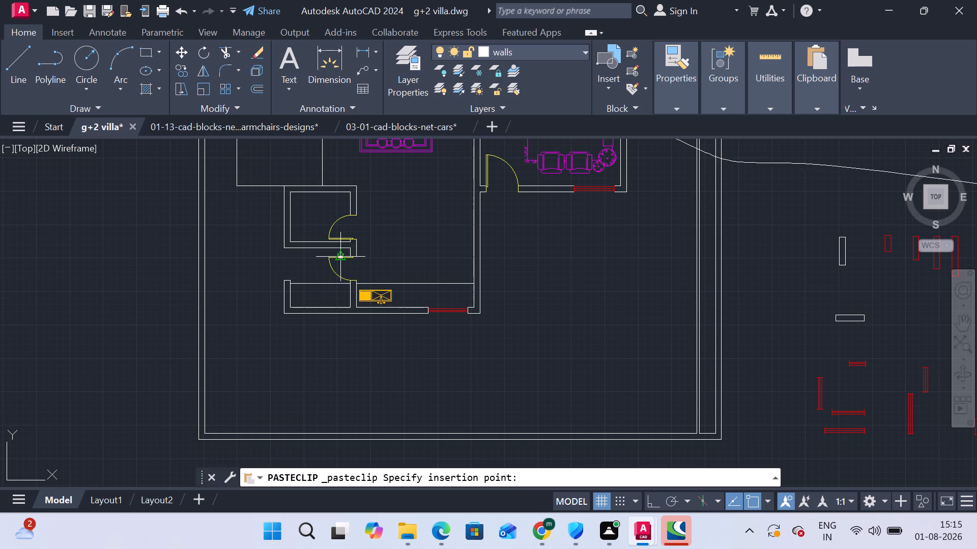
pyautogui.scroll(-5, 451, 323)
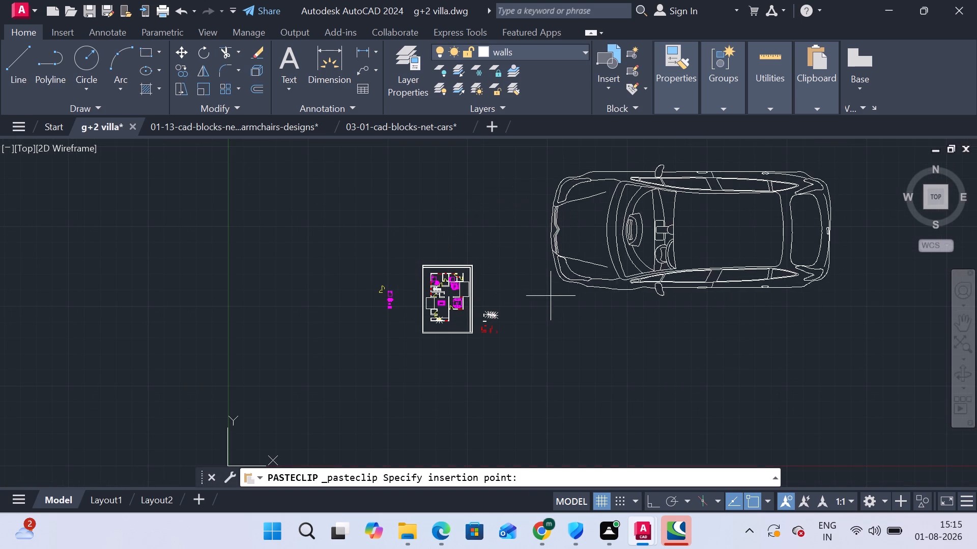
pyautogui.click(548, 313)
# Rotate the pasted car block 90 degrees about its lower-left corner with Ortho on, so its front faces south.
pyautogui.moveTo(655, 320); pyautogui.dragTo(649, 312)
pyautogui.click(616, 281)
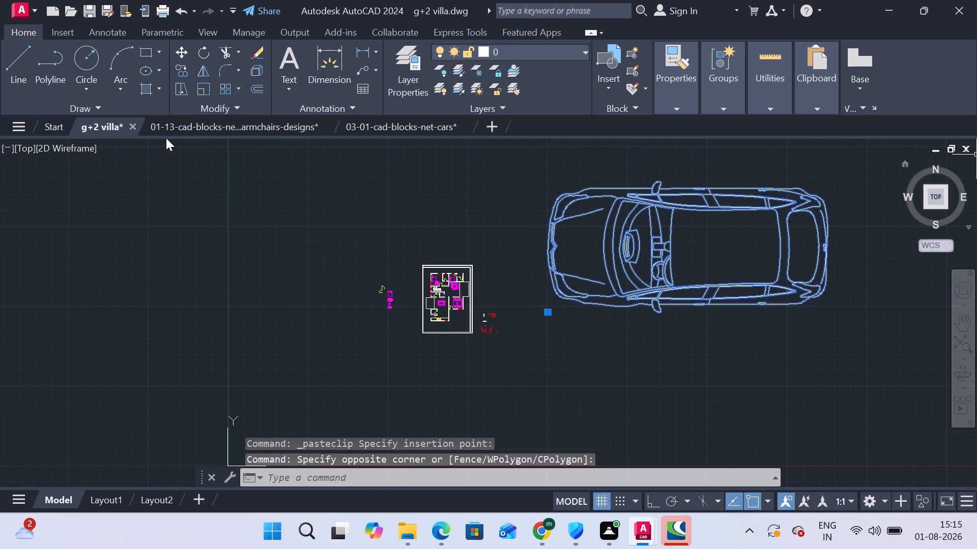
pyautogui.click(207, 55)
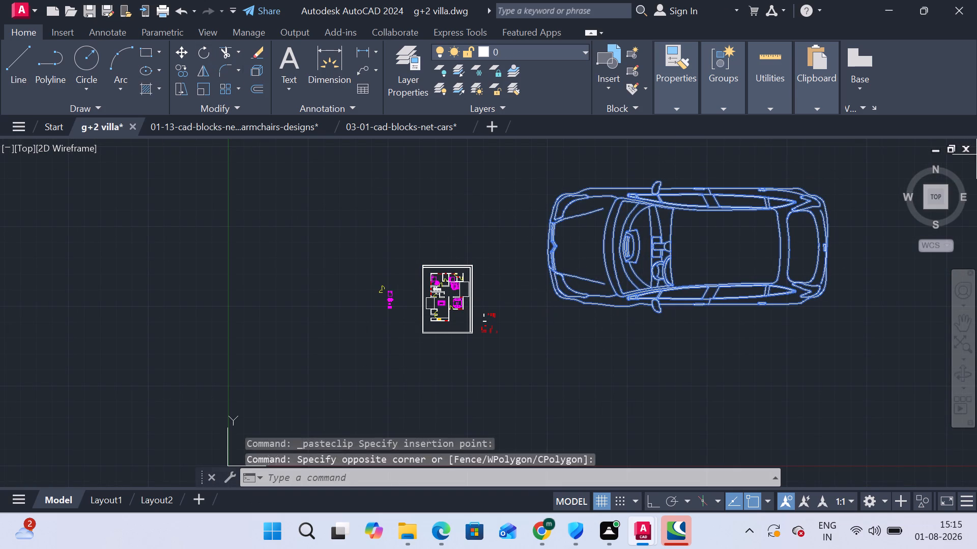
pyautogui.click(550, 307)
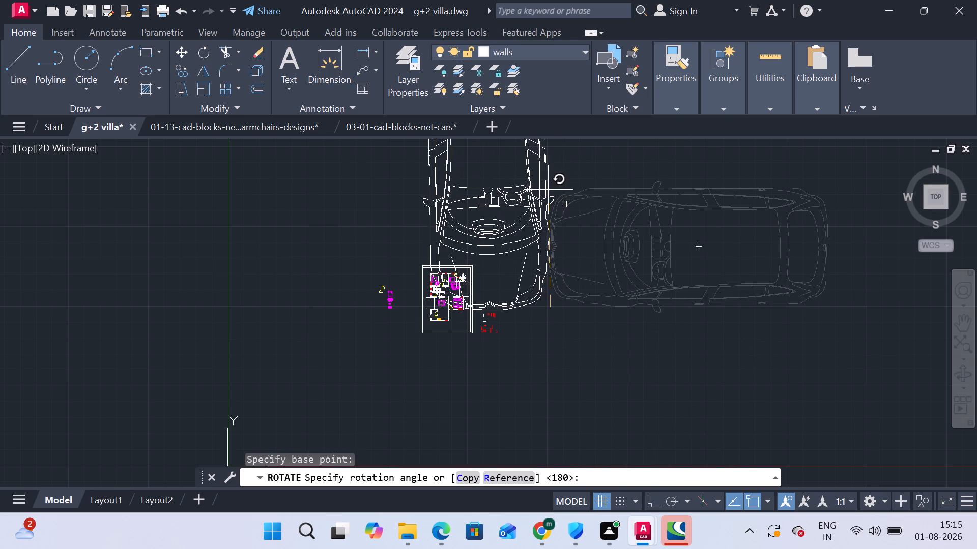
pyautogui.press('8')
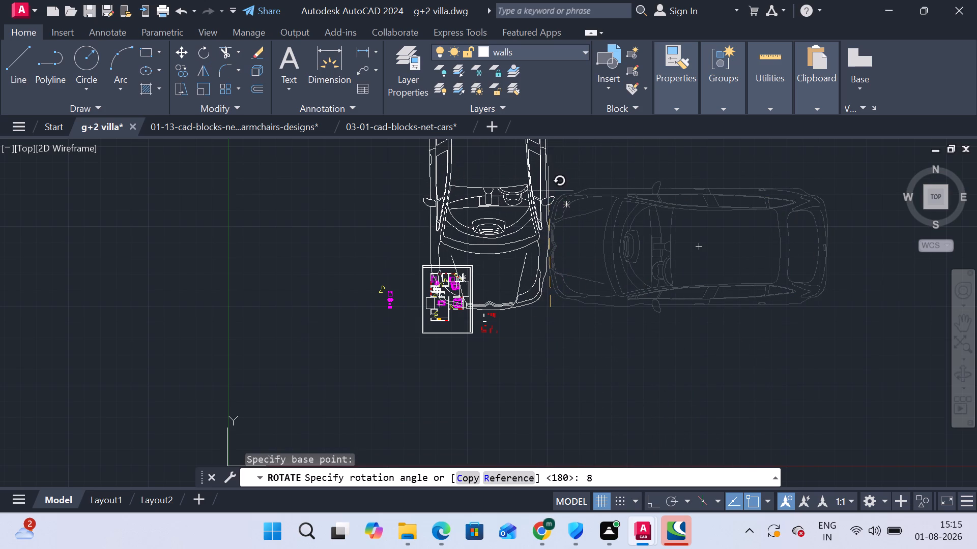
pyautogui.press('BackSpace')
pyautogui.press('F8')
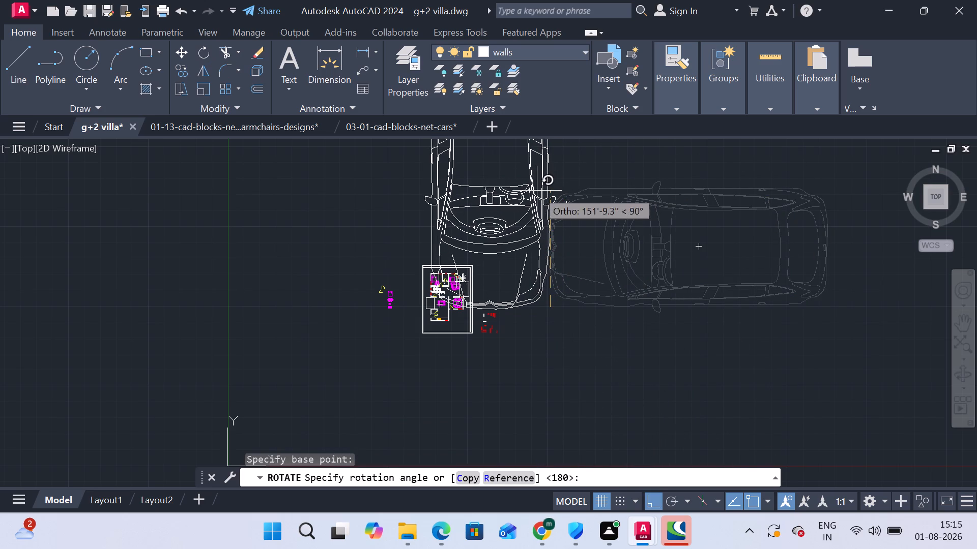
pyautogui.click(537, 191)
pyautogui.press('Escape')
# Move the rotated car block east by its insertion grip so it sits clear of the villa plan.
pyautogui.click(578, 216)
pyautogui.click(542, 190)
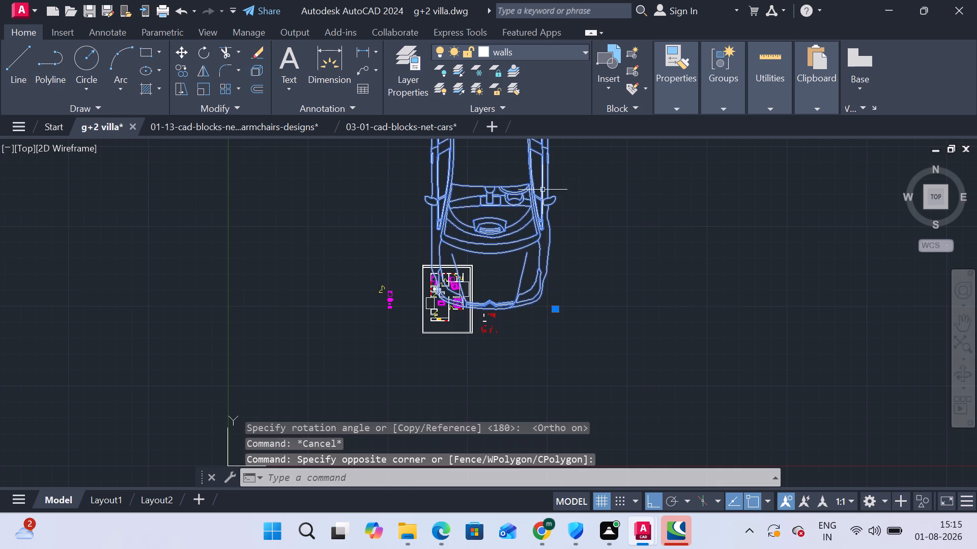
pyautogui.scroll(-1, 539, 223)
pyautogui.click(549, 276)
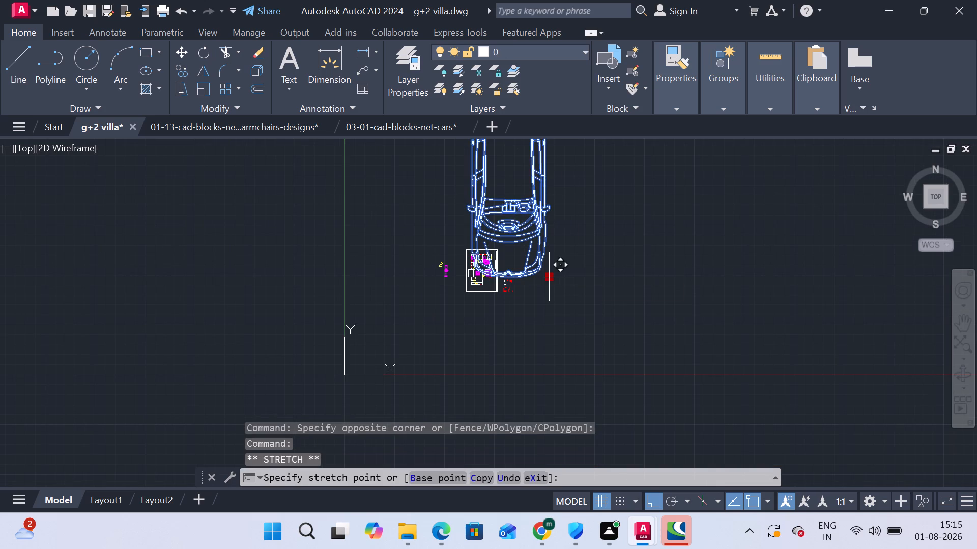
pyautogui.click(598, 280)
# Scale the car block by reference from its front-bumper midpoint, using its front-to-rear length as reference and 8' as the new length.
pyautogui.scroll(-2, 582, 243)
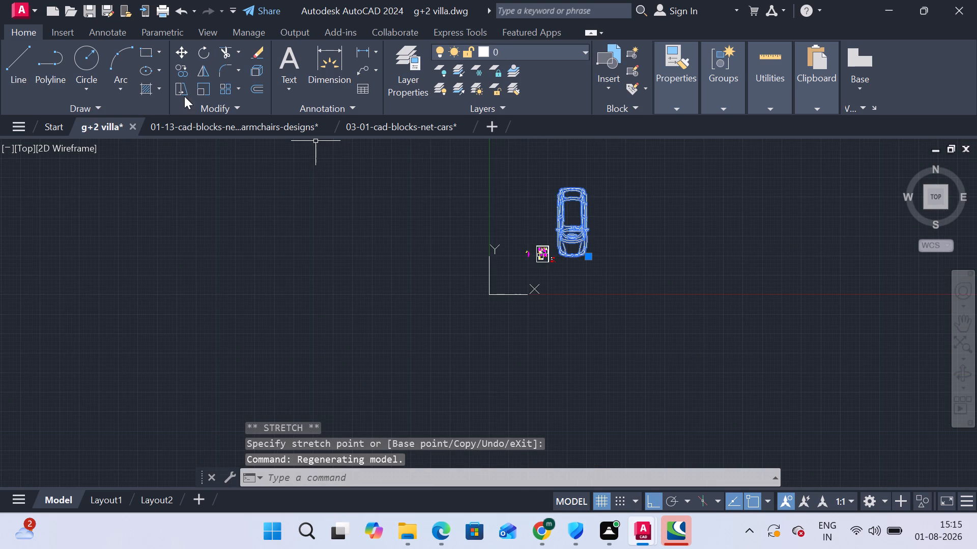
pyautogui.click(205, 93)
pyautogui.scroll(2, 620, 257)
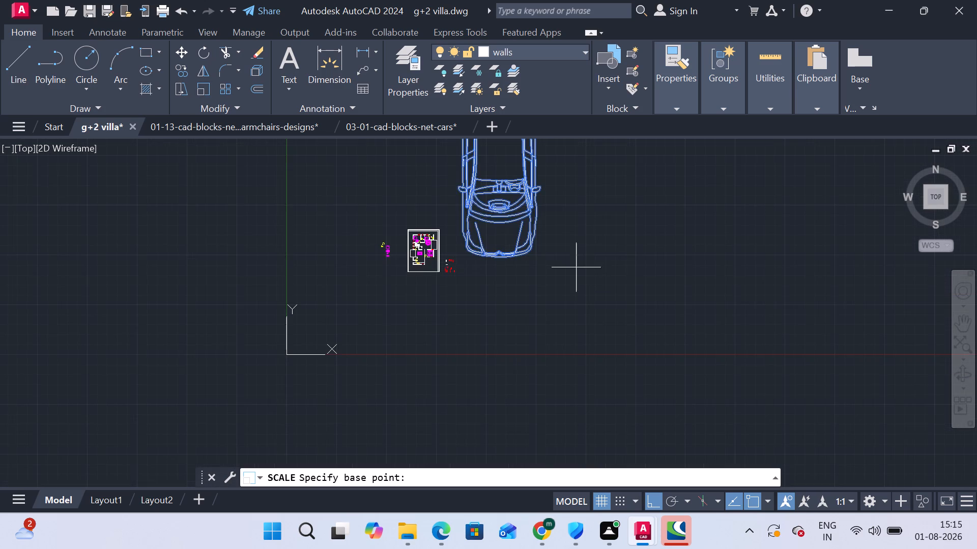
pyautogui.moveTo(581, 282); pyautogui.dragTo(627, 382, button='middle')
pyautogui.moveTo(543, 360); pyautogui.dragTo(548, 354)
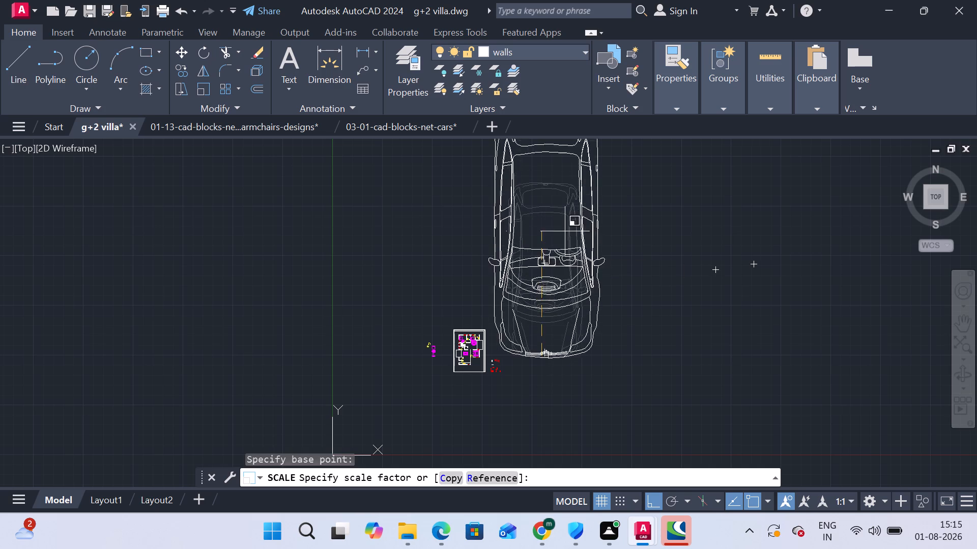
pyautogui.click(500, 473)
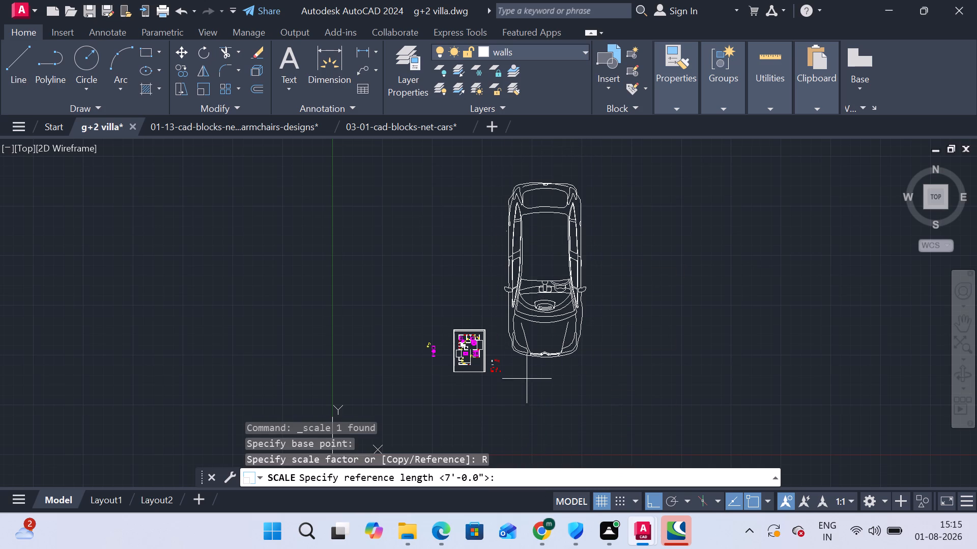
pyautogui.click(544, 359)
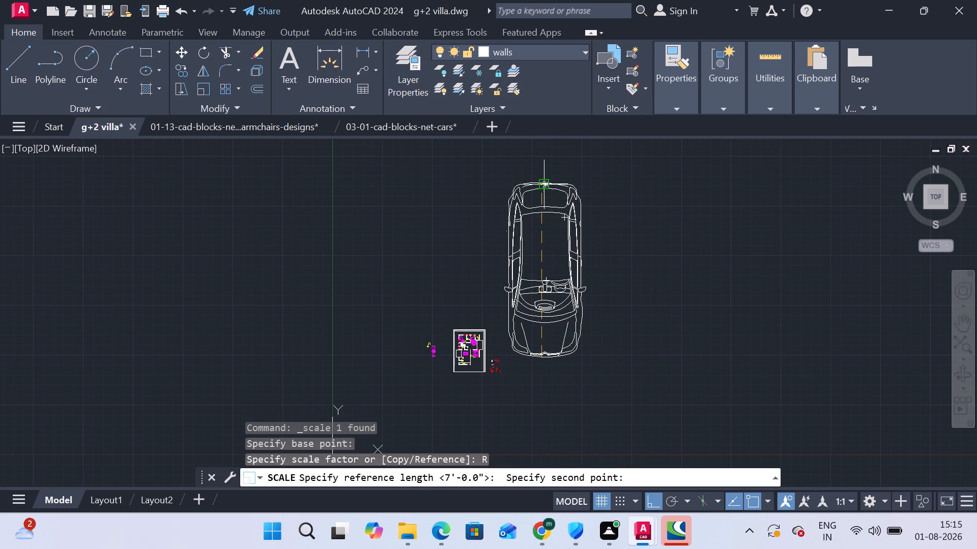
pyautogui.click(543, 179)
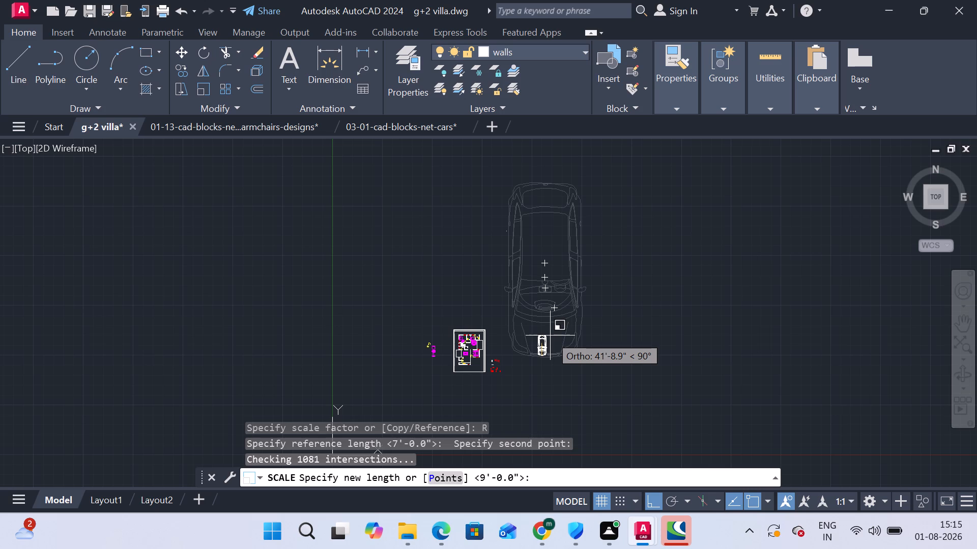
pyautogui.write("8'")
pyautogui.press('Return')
# Move the scaled car block with Ortho off into the plot's open southeast area, below the sofa room.
pyautogui.scroll(4, 544, 355)
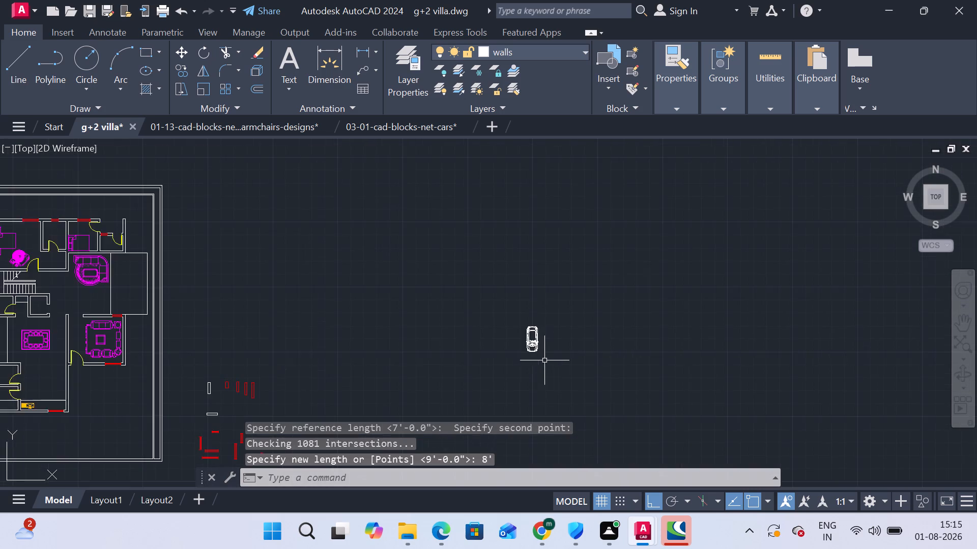
pyautogui.moveTo(546, 361); pyautogui.dragTo(603, 303, button='middle')
pyautogui.scroll(1, 613, 283)
pyautogui.click(593, 288)
pyautogui.click(555, 276)
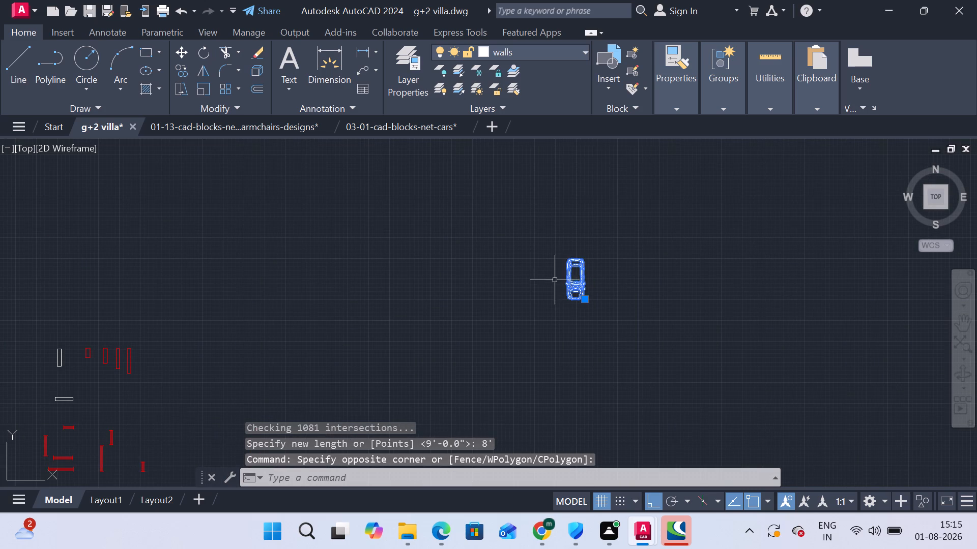
pyautogui.scroll(-1, 580, 310)
pyautogui.click(581, 304)
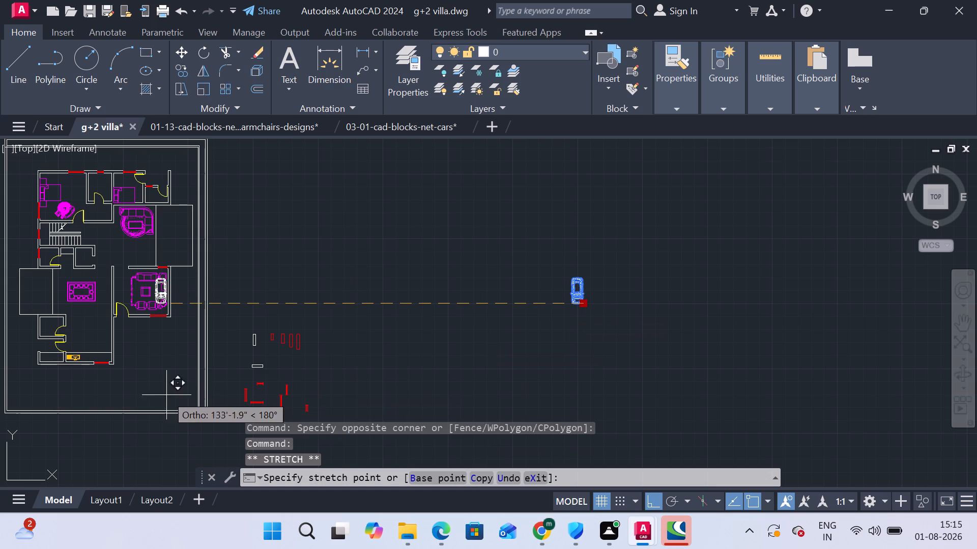
pyautogui.press('F8')
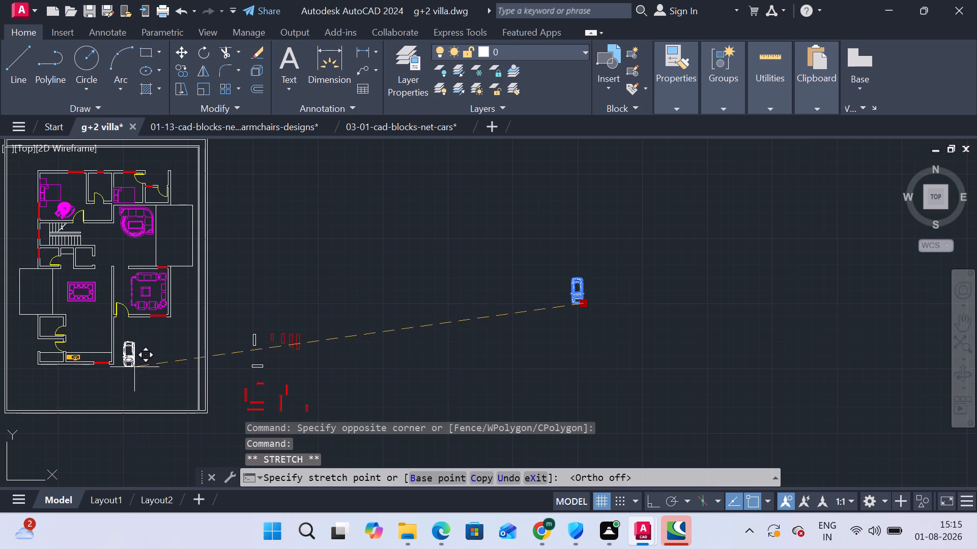
pyautogui.click(141, 381)
# Scale the car by reference from its front-left corner, using the width across its front as reference and 6' as the new length.
pyautogui.moveTo(164, 385); pyautogui.dragTo(552, 346, button='middle')
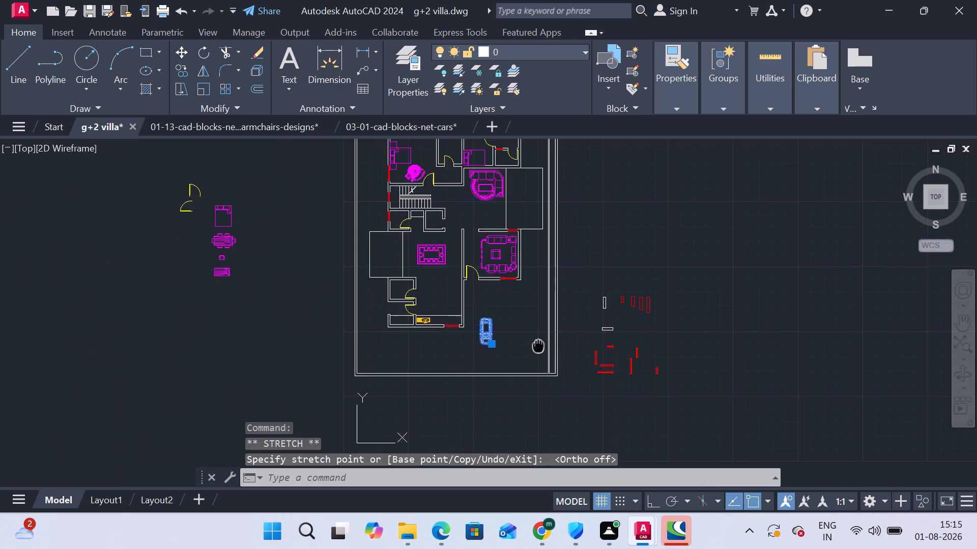
pyautogui.moveTo(552, 346); pyautogui.dragTo(450, 366, button='middle')
pyautogui.scroll(2, 471, 348)
pyautogui.moveTo(401, 321); pyautogui.dragTo(426, 296, button='middle')
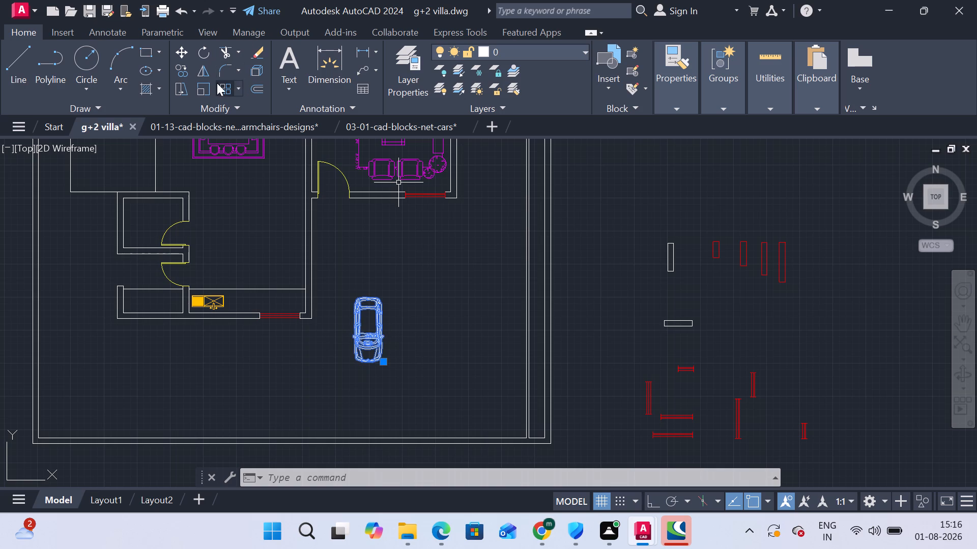
pyautogui.click(202, 85)
pyautogui.scroll(2, 357, 337)
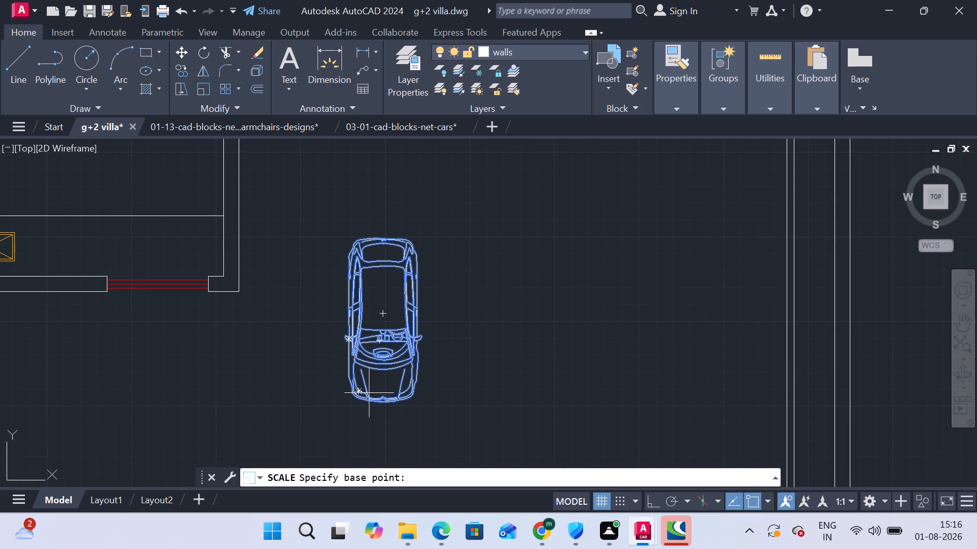
pyautogui.click(353, 398)
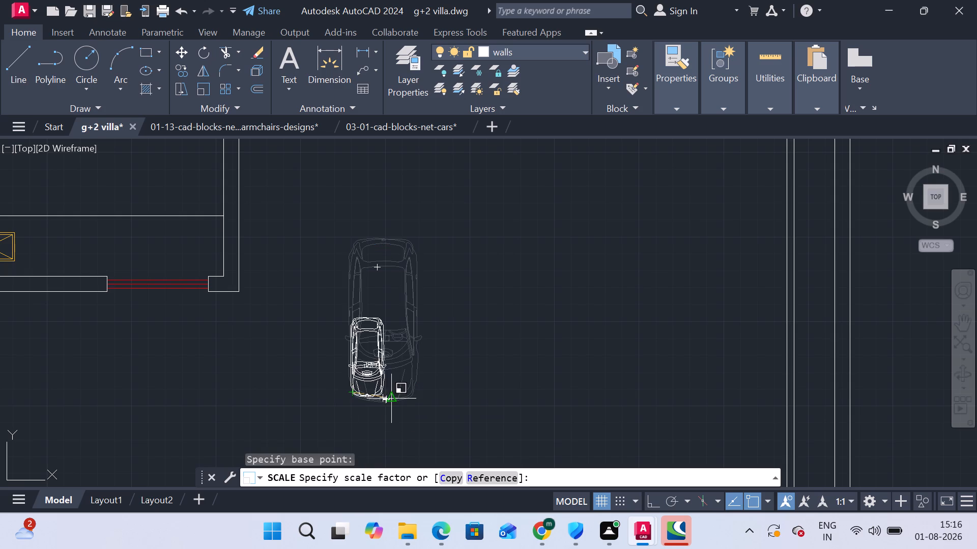
pyautogui.click(489, 482)
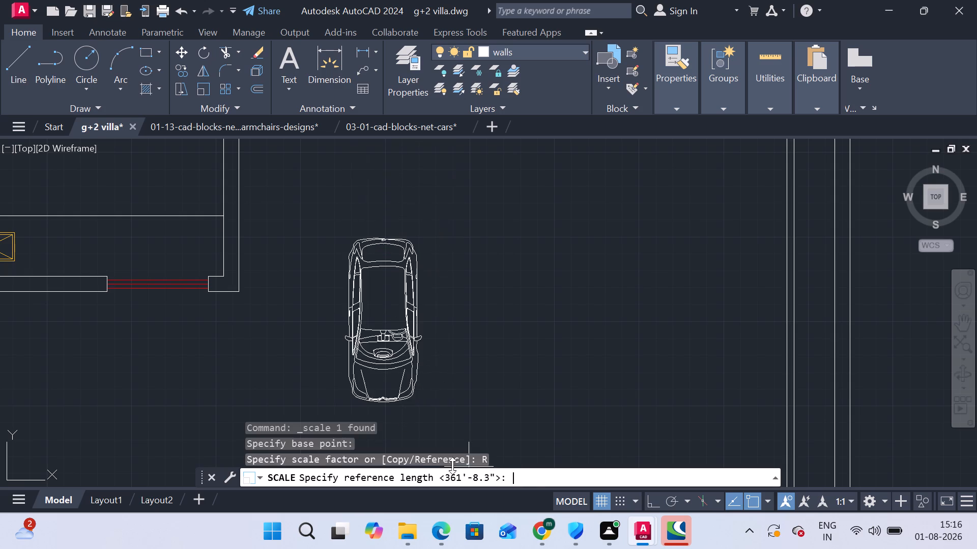
pyautogui.click(353, 396)
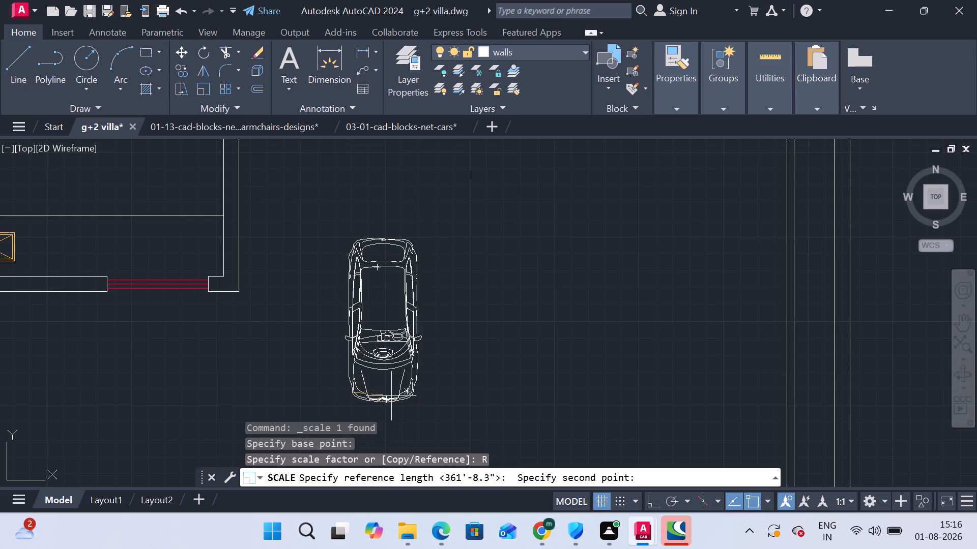
pyautogui.click(413, 394)
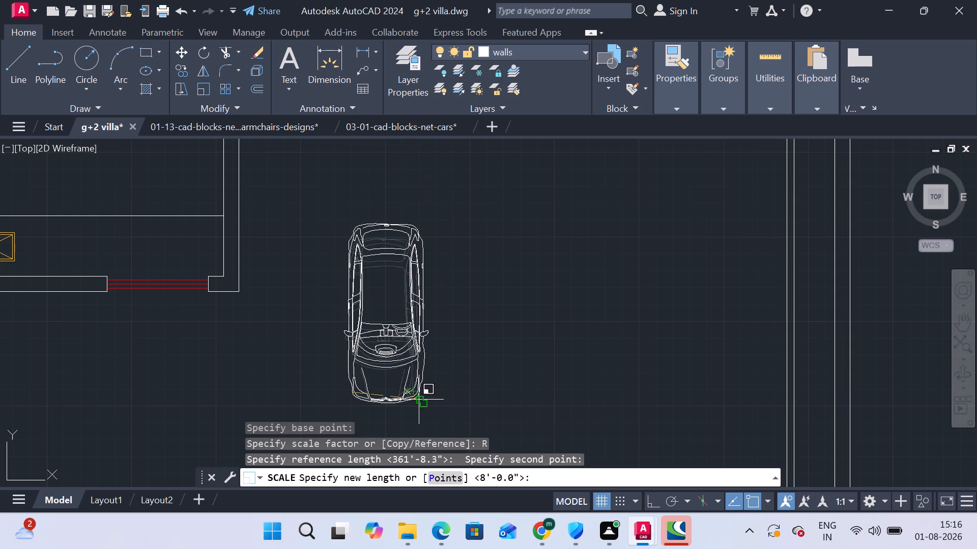
pyautogui.press('6')
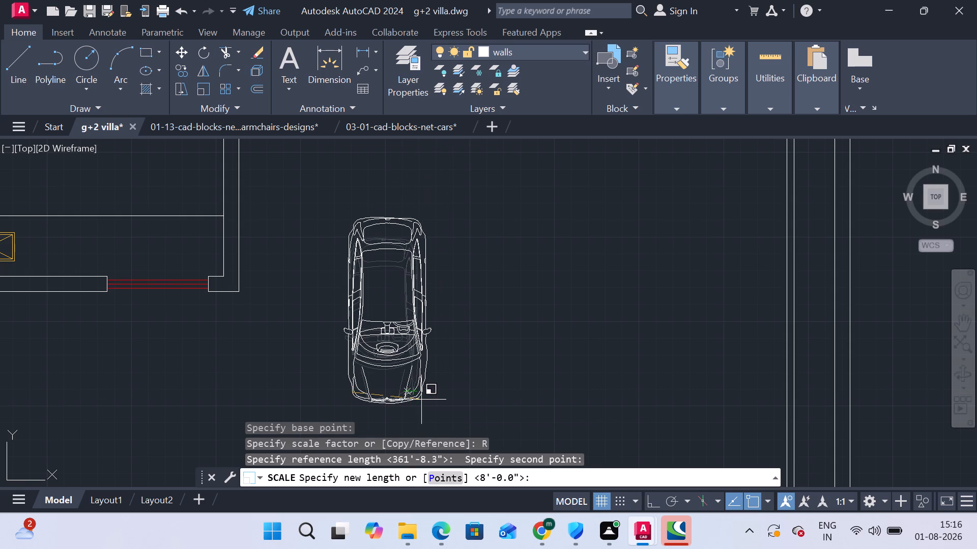
pyautogui.press("'")
pyautogui.press('Return')
# Move the enlarged car block east by its insertion grip so it stands beside the plot's east boundary wall.
pyautogui.scroll(-1, 414, 392)
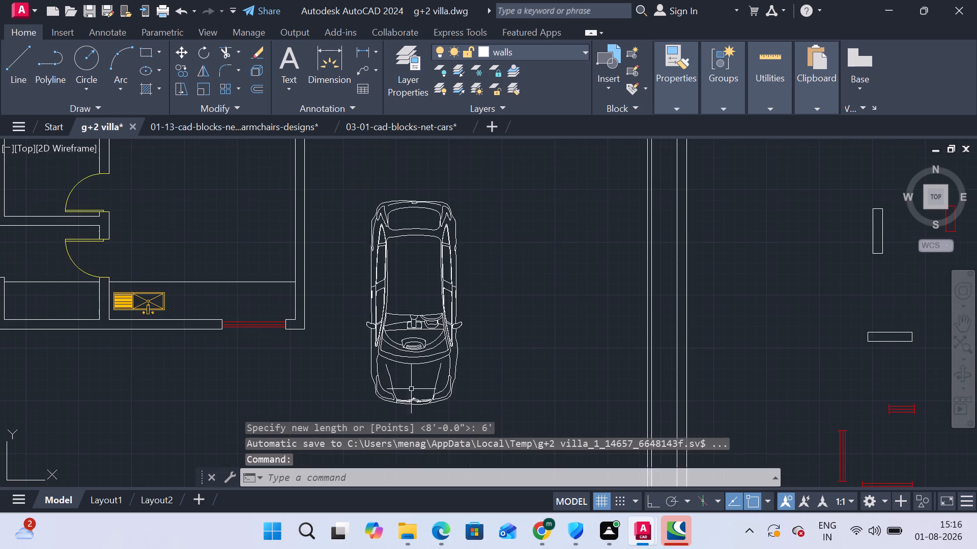
pyautogui.moveTo(420, 361); pyautogui.dragTo(393, 315, button='middle')
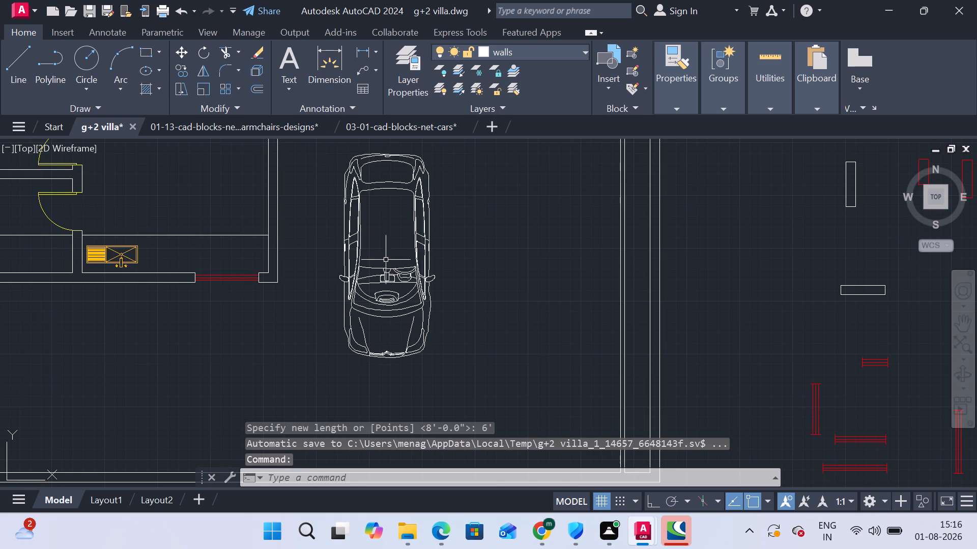
pyautogui.scroll(-2, 388, 259)
pyautogui.click(386, 267)
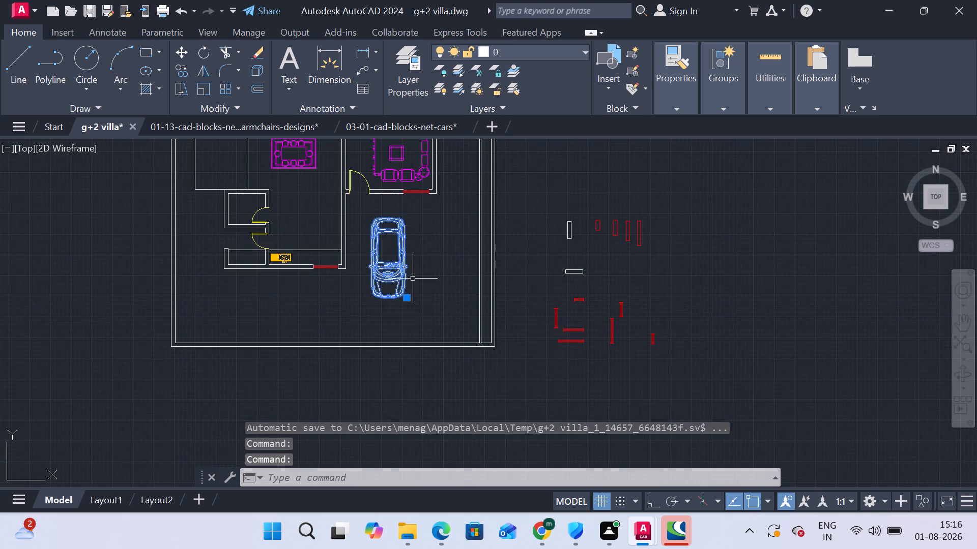
pyautogui.click(407, 298)
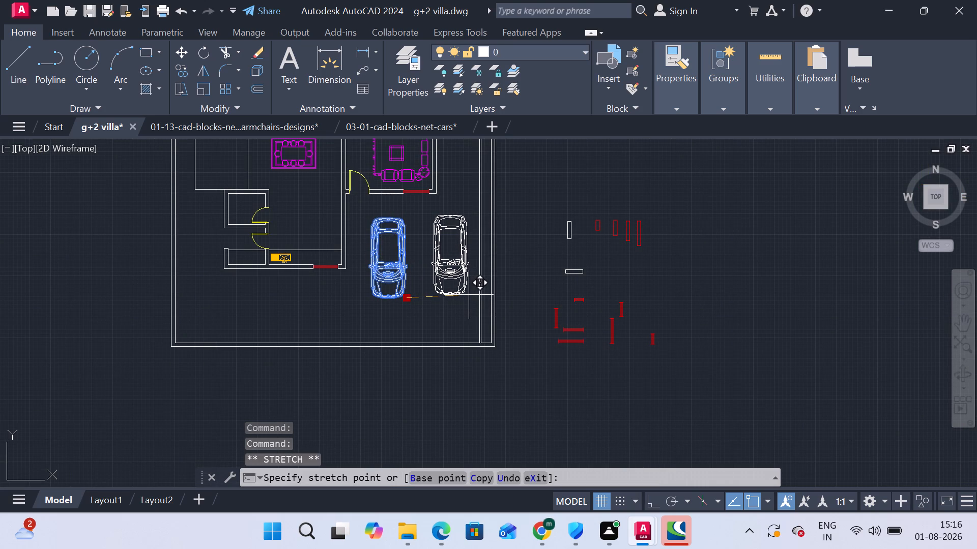
pyautogui.click(469, 292)
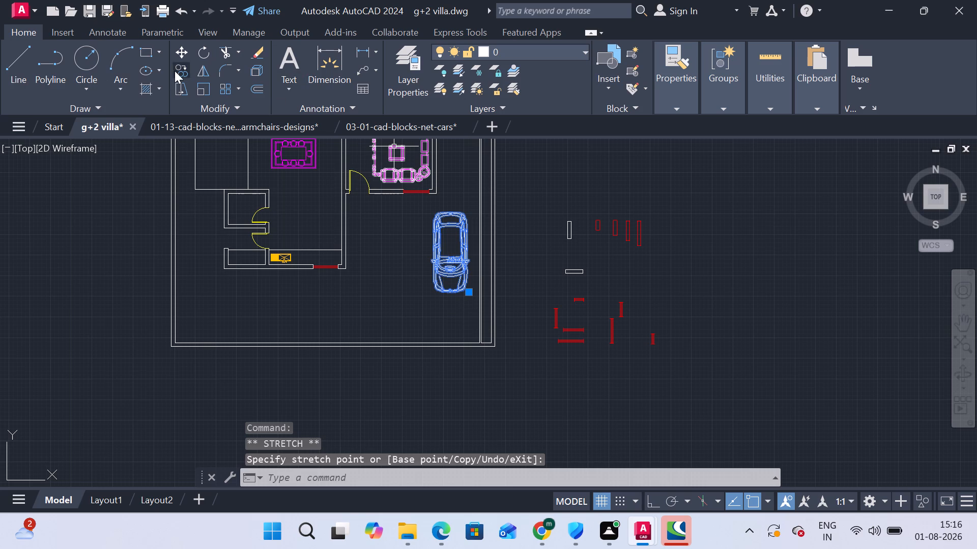
# Copy the car once to the west so two cars stand side by side in the parking area.
pyautogui.click(182, 66)
pyautogui.click(433, 290)
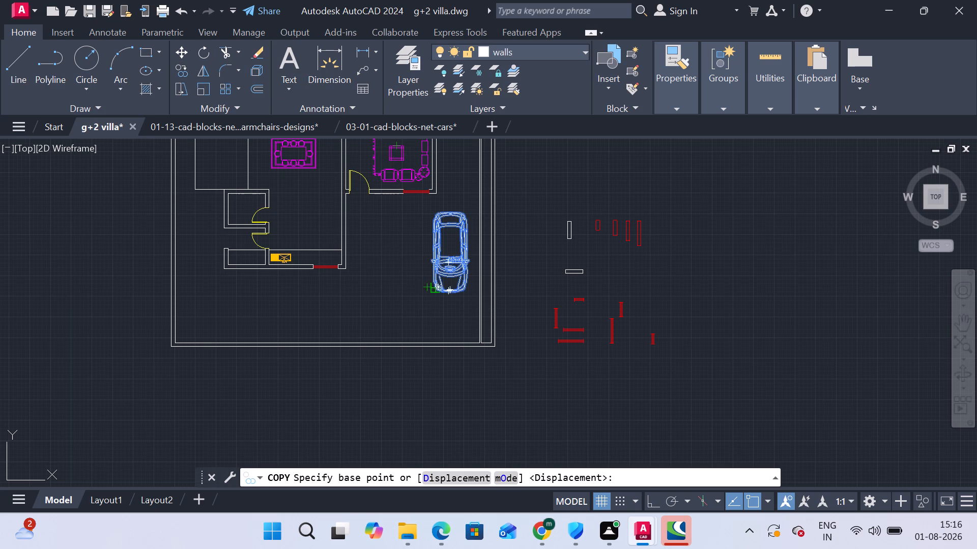
pyautogui.click(390, 288)
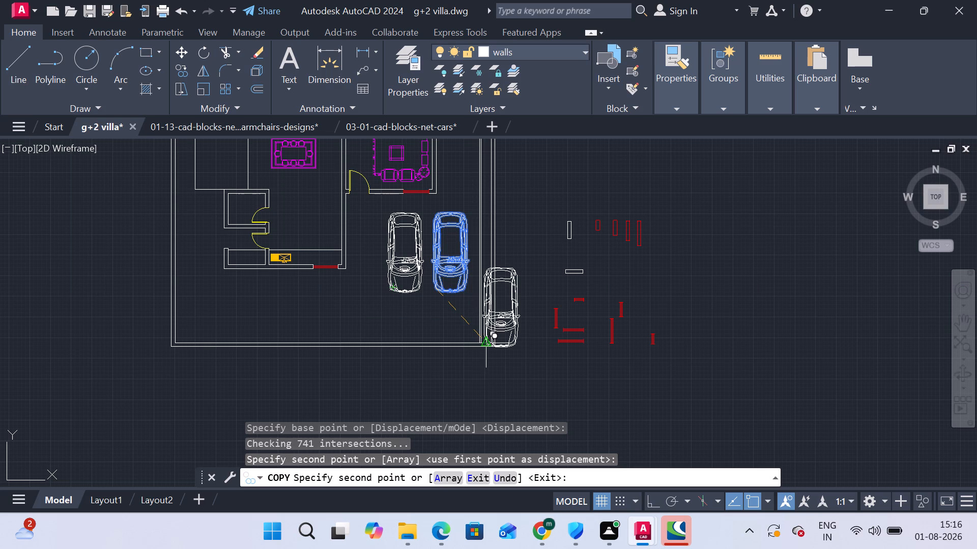
pyautogui.press('Delete')
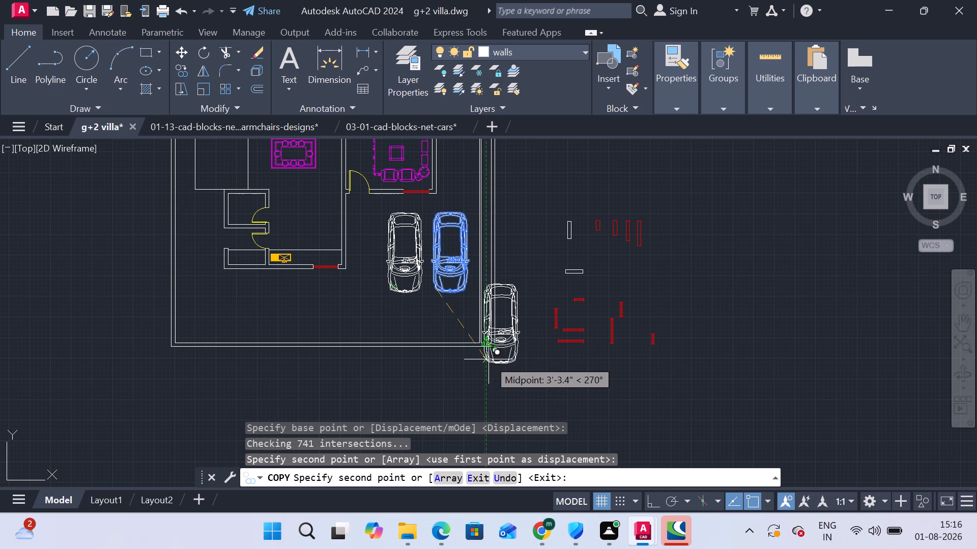
pyautogui.press('Escape')
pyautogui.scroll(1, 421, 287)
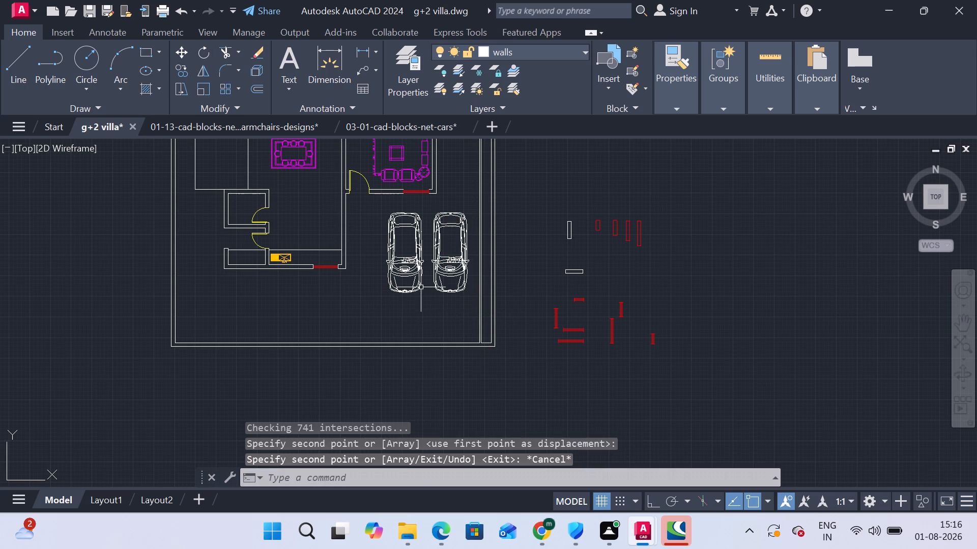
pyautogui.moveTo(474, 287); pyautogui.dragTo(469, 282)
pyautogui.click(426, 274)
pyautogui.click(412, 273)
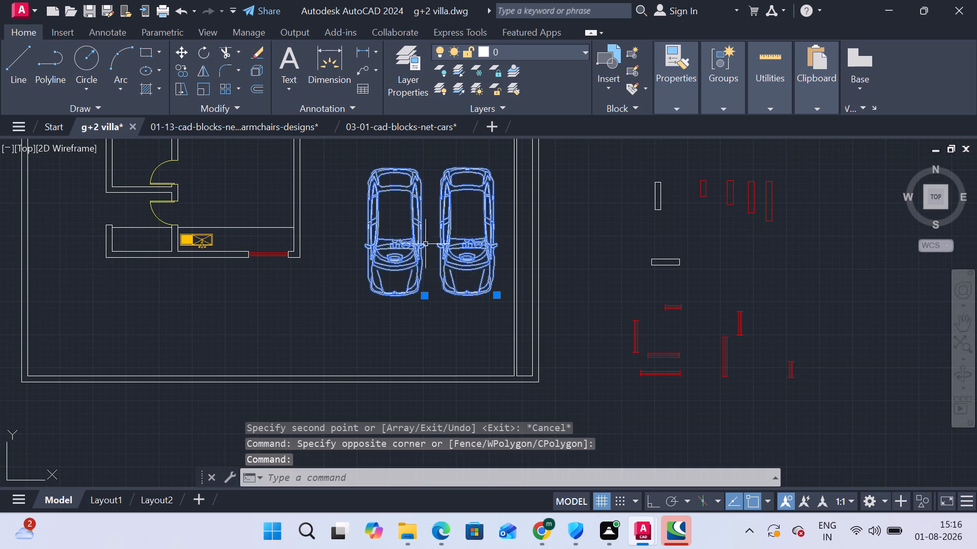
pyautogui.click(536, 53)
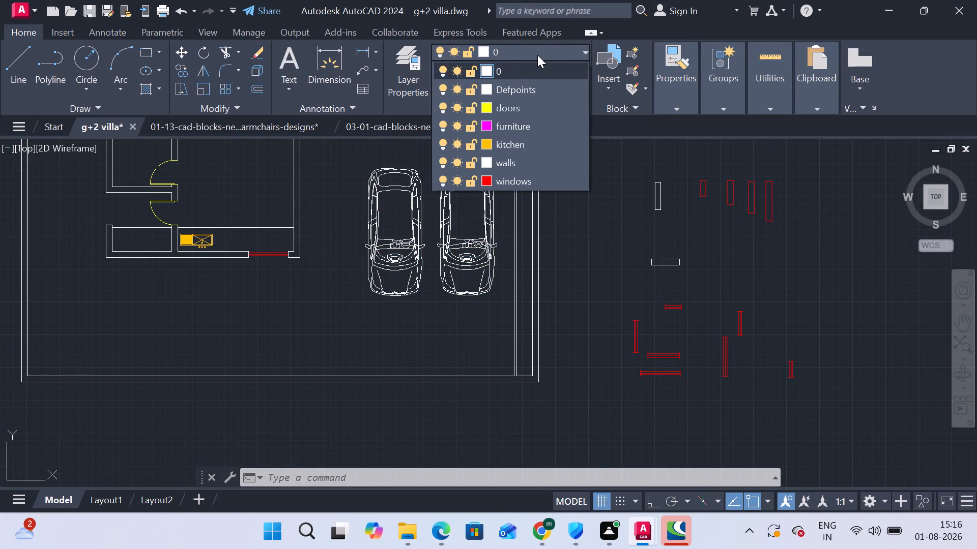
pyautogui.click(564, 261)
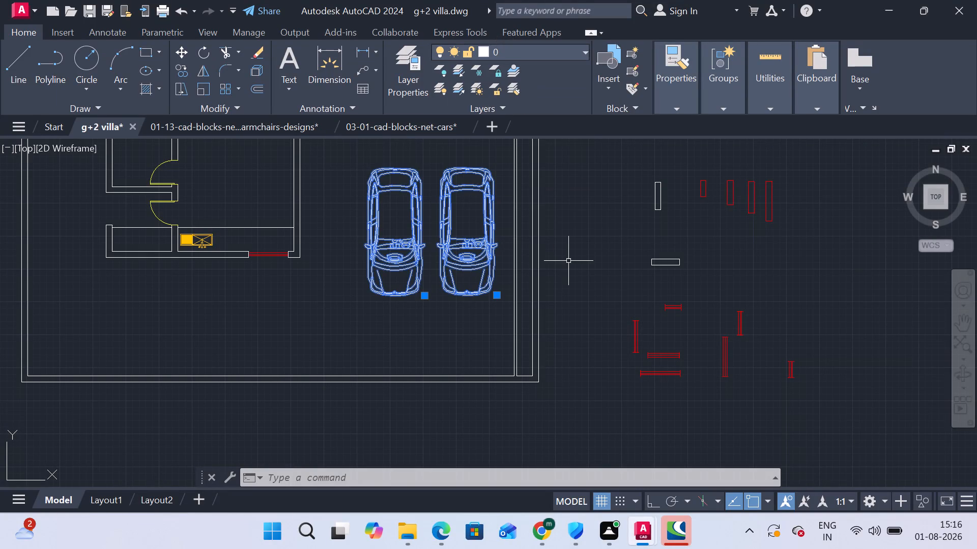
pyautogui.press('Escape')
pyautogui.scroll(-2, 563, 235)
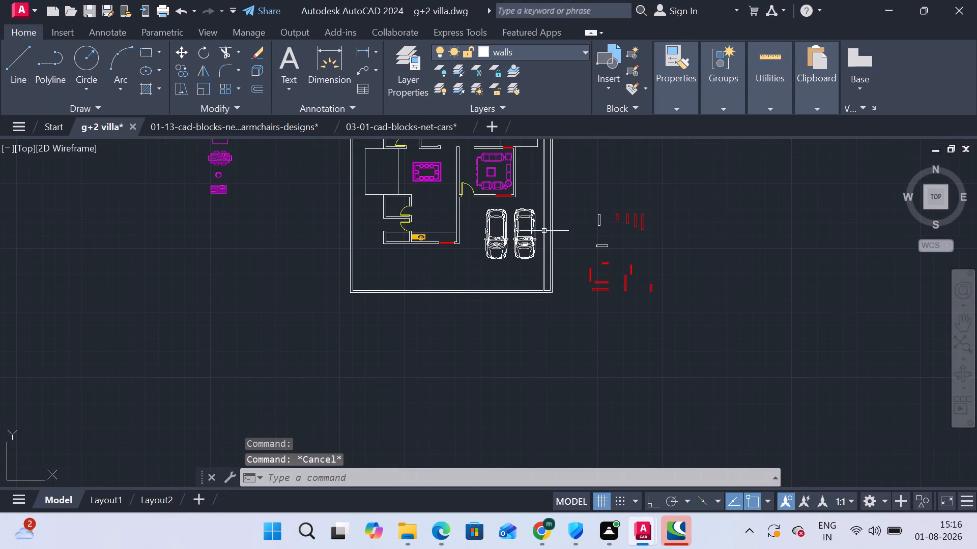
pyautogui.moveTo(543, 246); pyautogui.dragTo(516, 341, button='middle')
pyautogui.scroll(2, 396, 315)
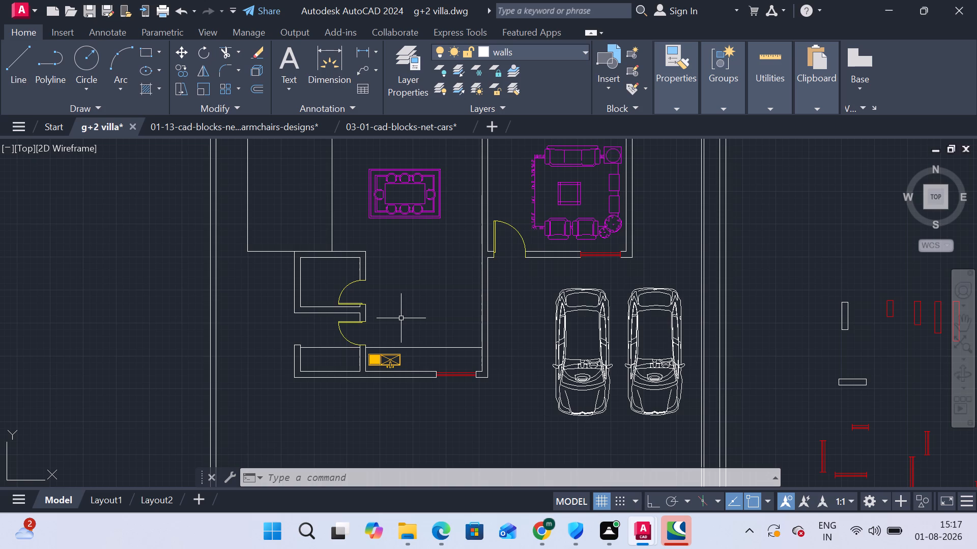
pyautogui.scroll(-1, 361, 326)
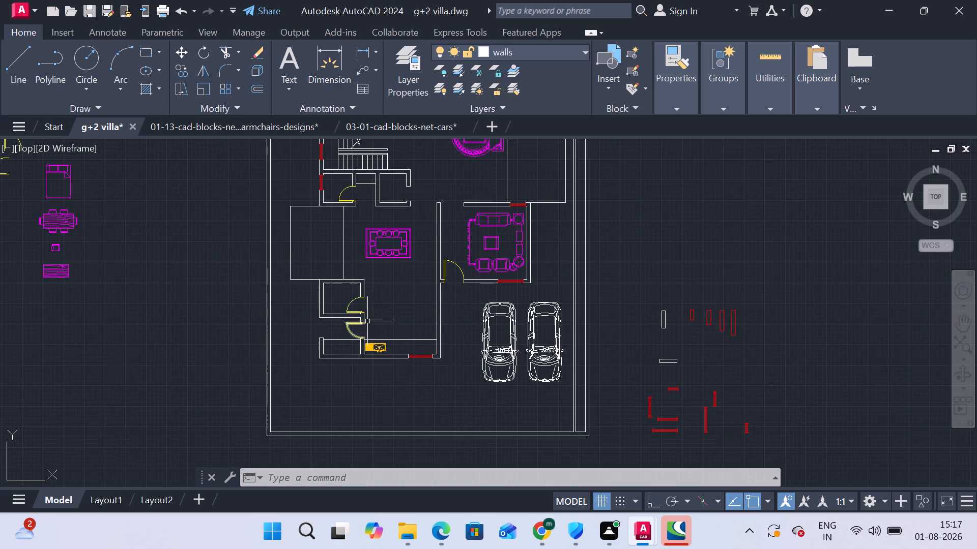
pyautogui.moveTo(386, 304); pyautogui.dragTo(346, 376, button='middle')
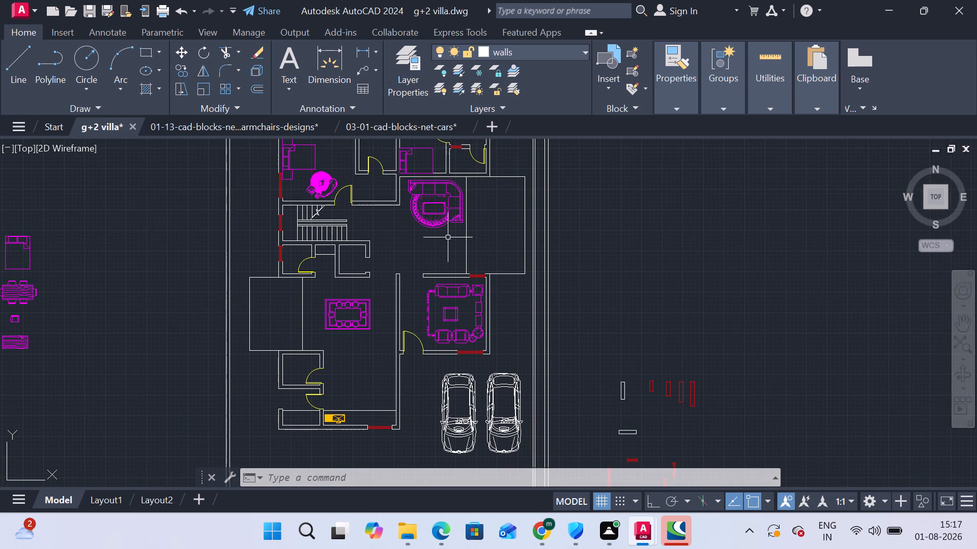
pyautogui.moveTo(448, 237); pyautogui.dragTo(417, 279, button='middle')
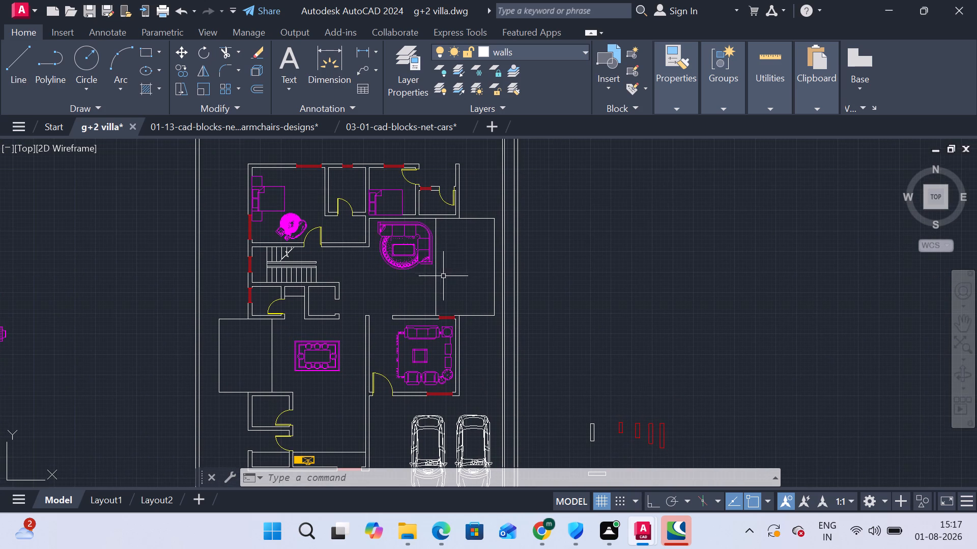
# Switch to File Explorer and look through the CAD block folders in Downloads for further fixture blocks.
pyautogui.moveTo(446, 274); pyautogui.dragTo(419, 247, button='middle')
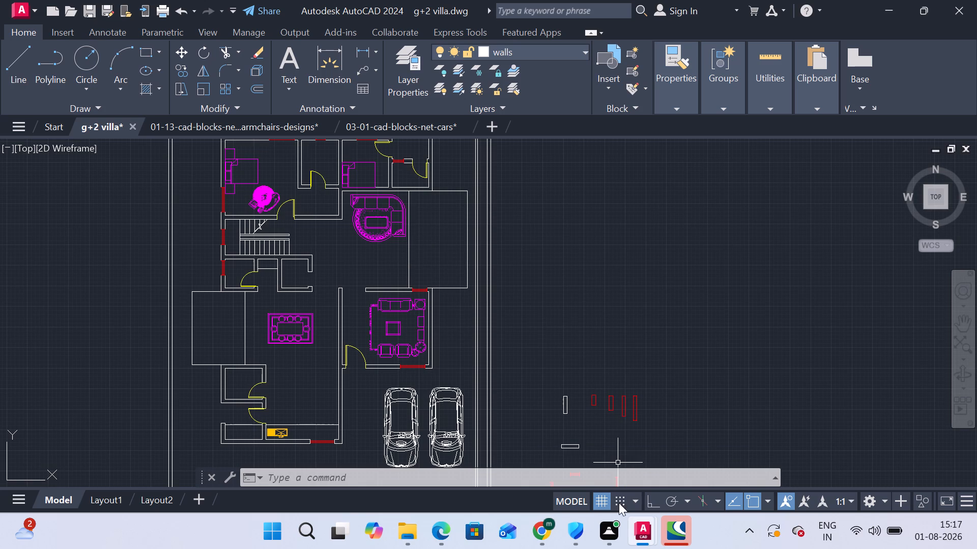
pyautogui.click(415, 525)
pyautogui.click(446, 462)
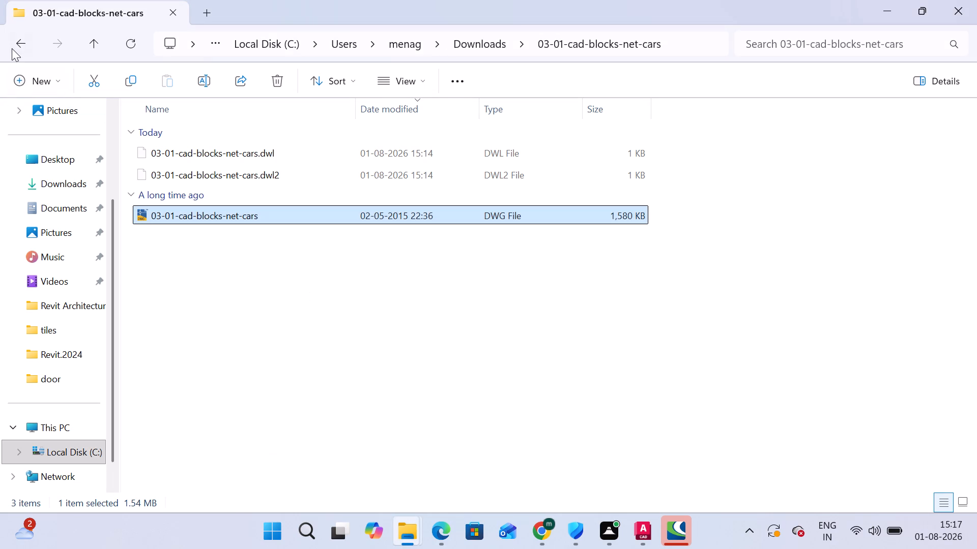
pyautogui.click(12, 48)
pyautogui.scroll(-2, 272, 223)
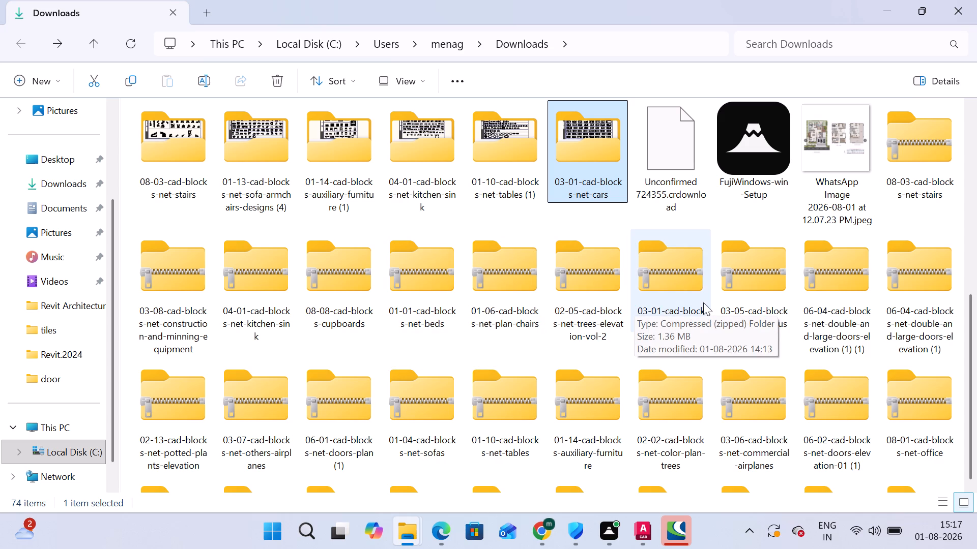
pyautogui.scroll(-2, 788, 302)
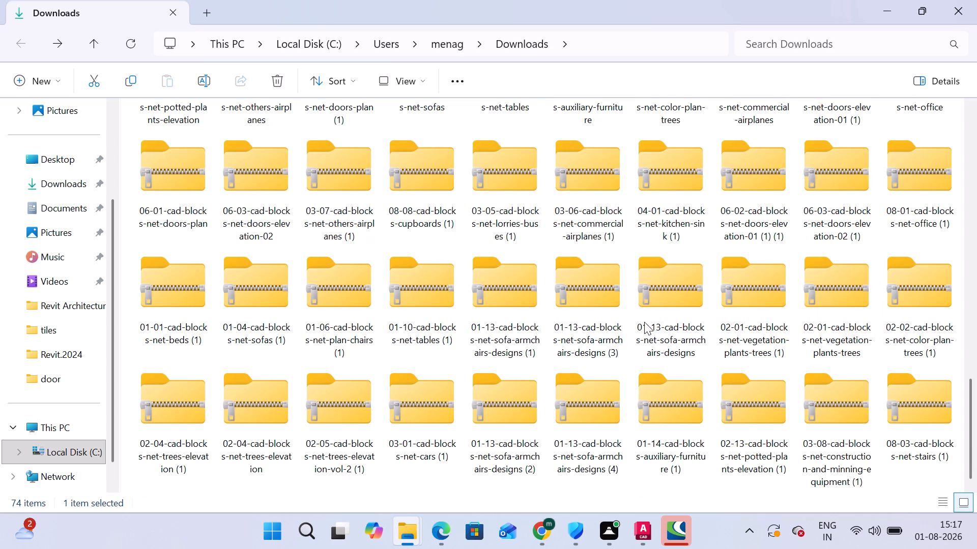
pyautogui.scroll(-2, 317, 391)
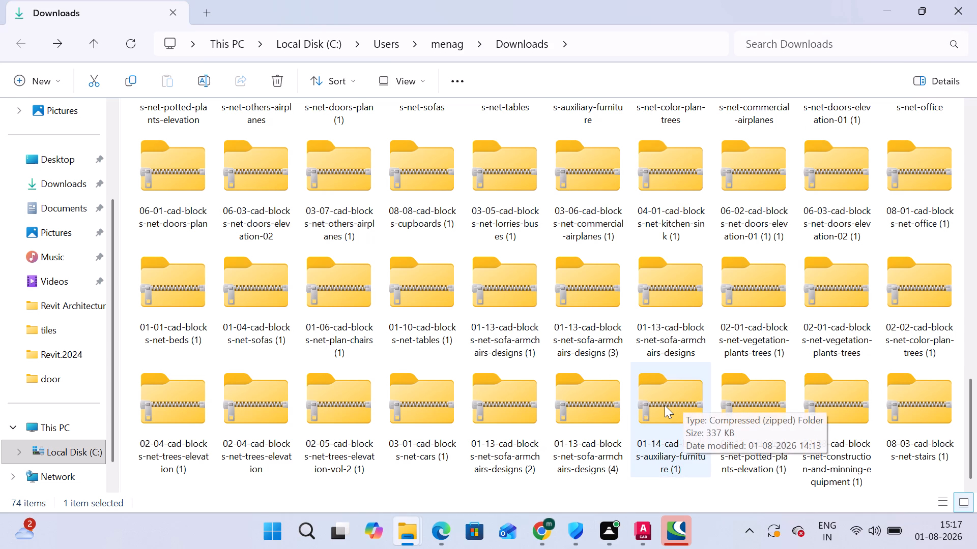
pyautogui.click(968, 2)
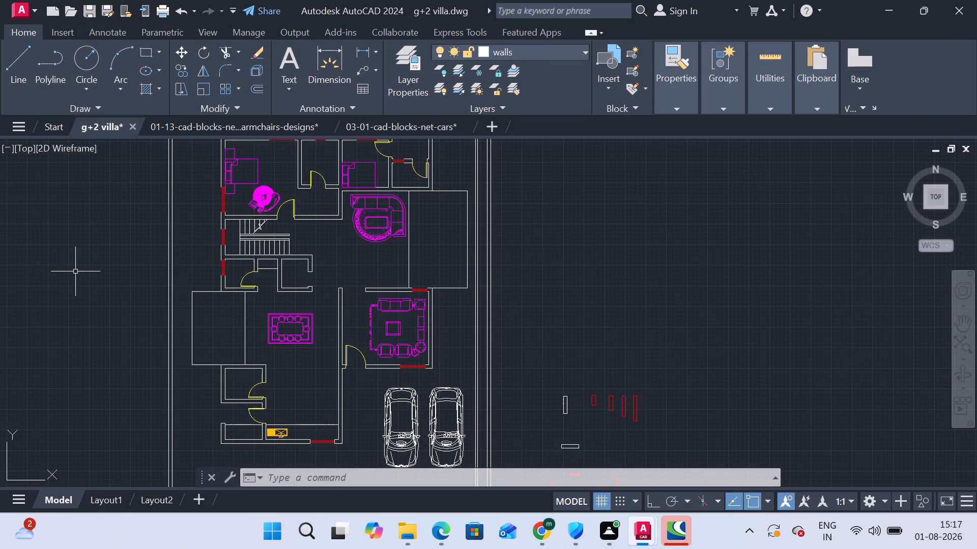
# Browse the DesignCenter sample drawings and examine the blocks in House Designer.dwg for toilet fixtures.
pyautogui.hotkey('ctrl', '2')
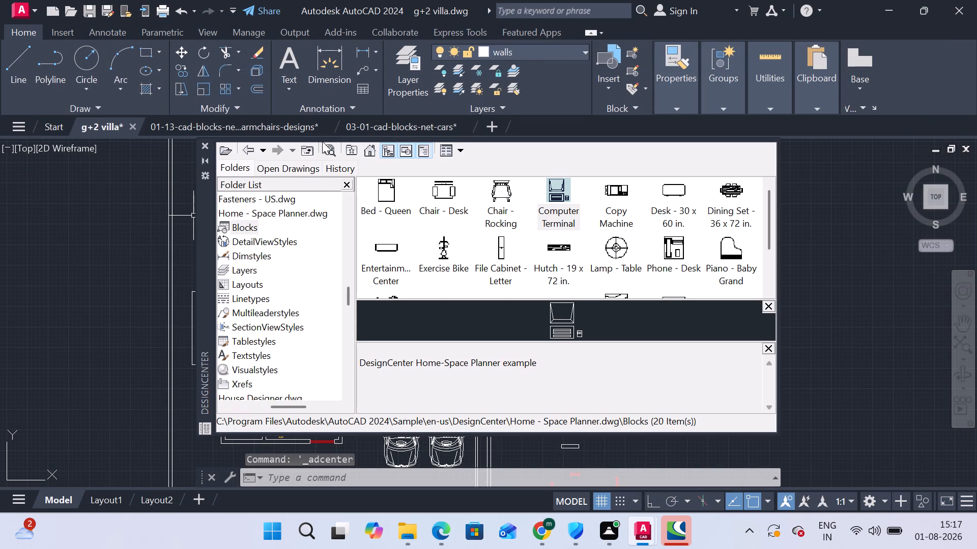
pyautogui.click(251, 149)
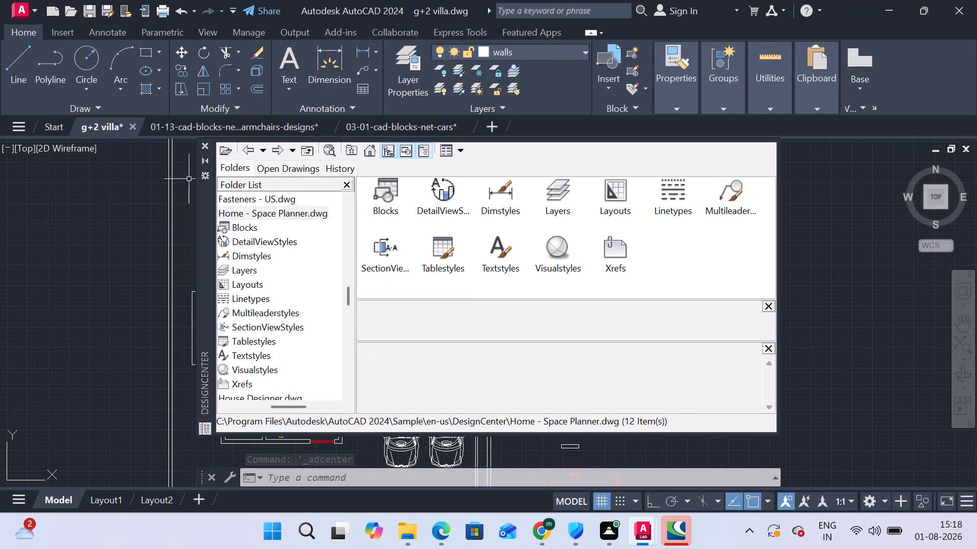
pyautogui.click(248, 150)
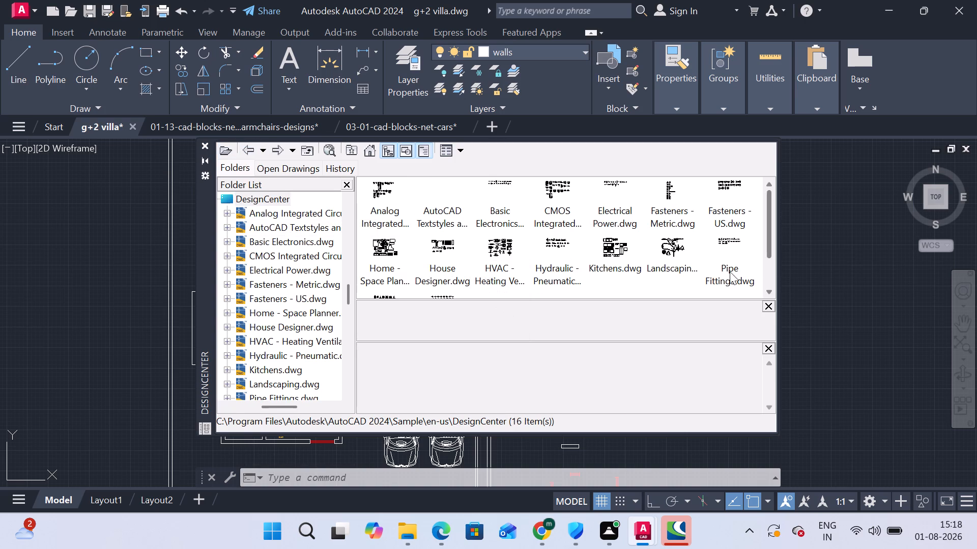
pyautogui.scroll(-1, 619, 248)
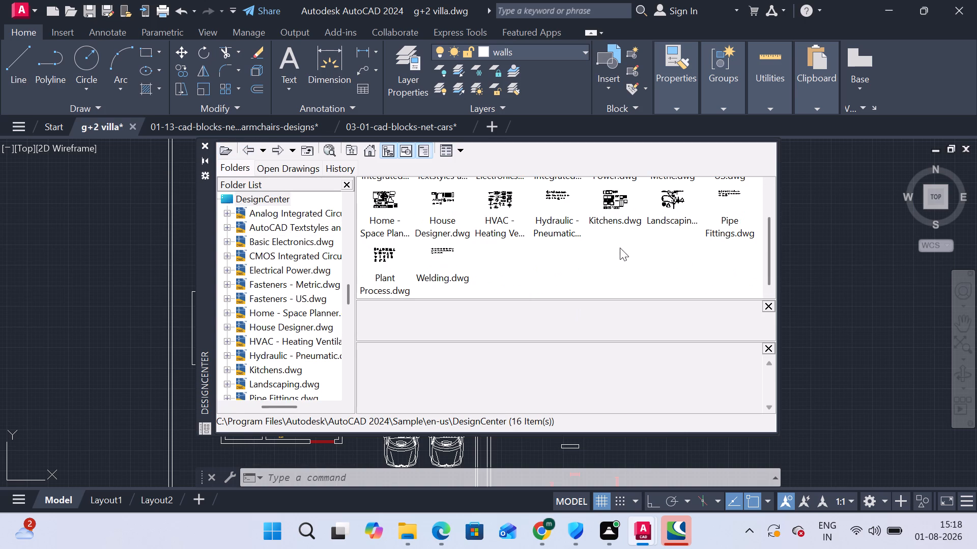
pyautogui.scroll(1, 640, 247)
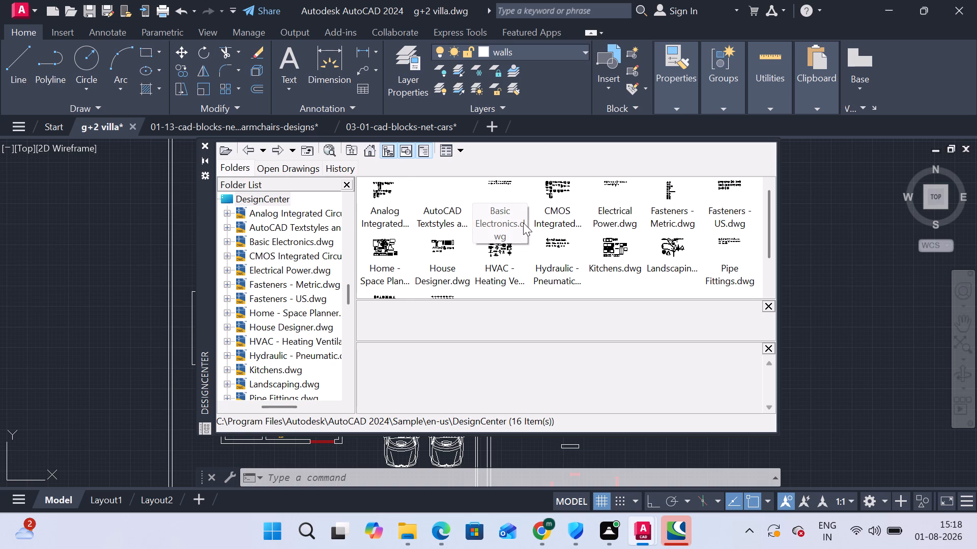
pyautogui.scroll(-1, 523, 223)
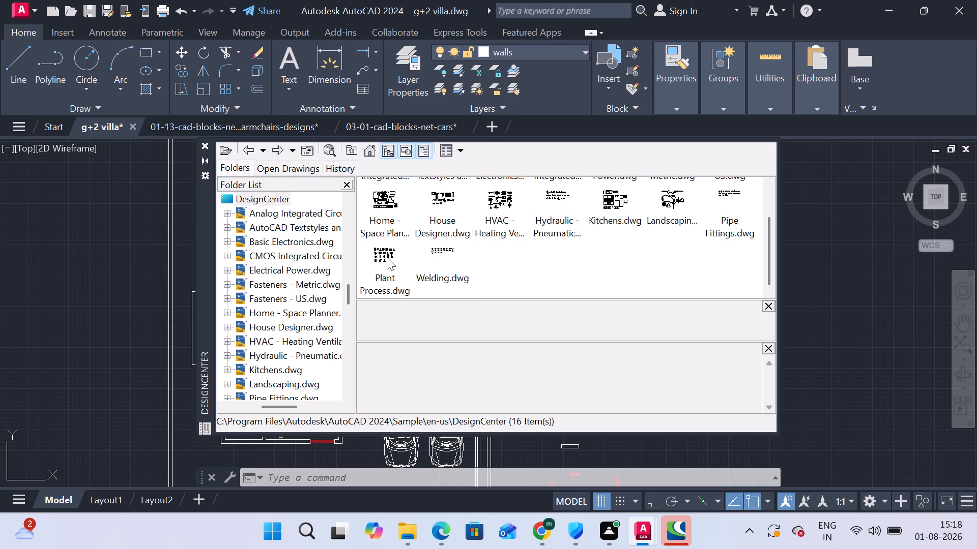
pyautogui.doubleClick(440, 202)
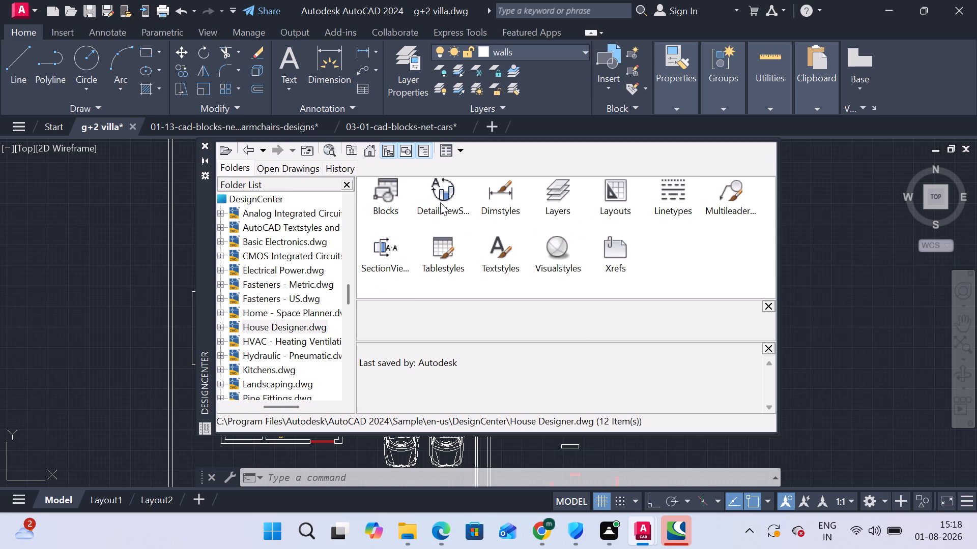
pyautogui.doubleClick(387, 191)
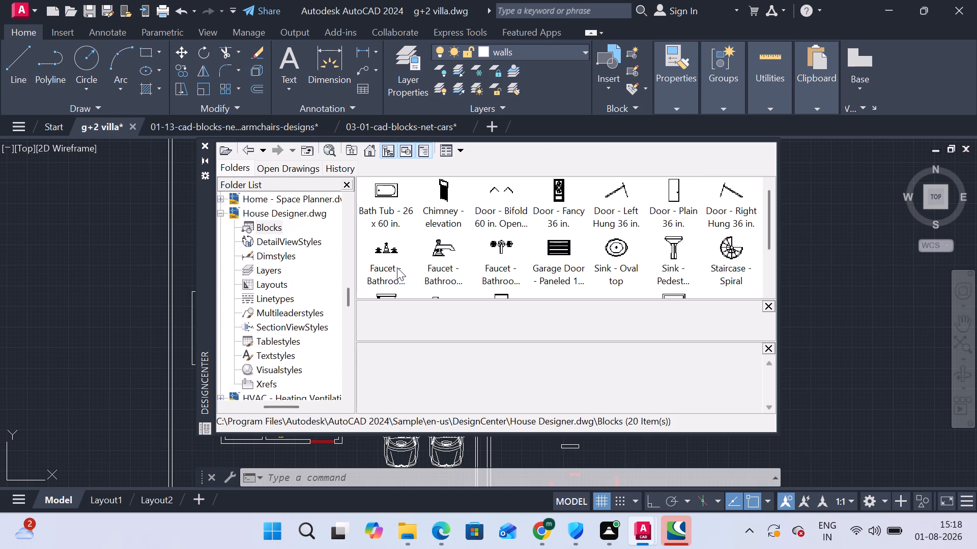
pyautogui.scroll(-1, 441, 242)
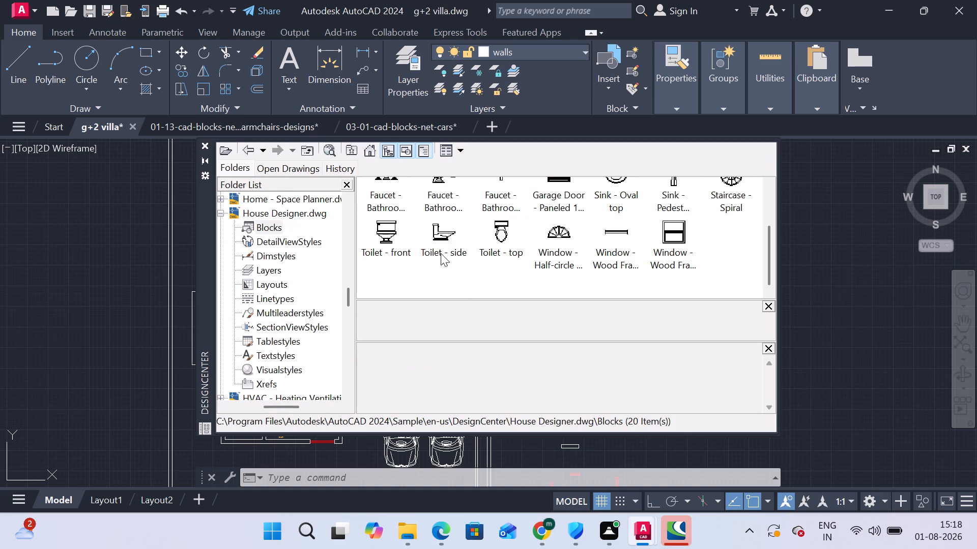
pyautogui.click(206, 141)
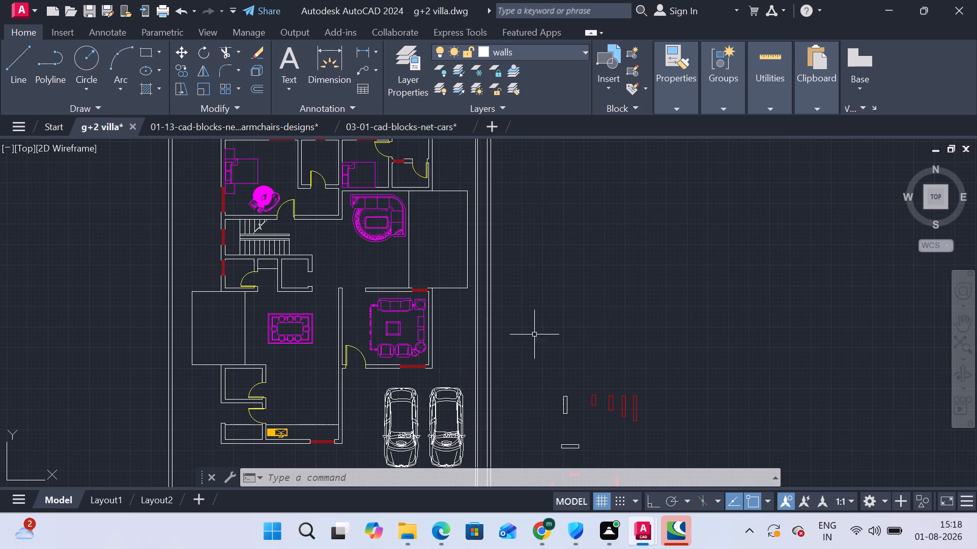
# Create a new layer named toilets and set its color to blue.
pyautogui.click(401, 55)
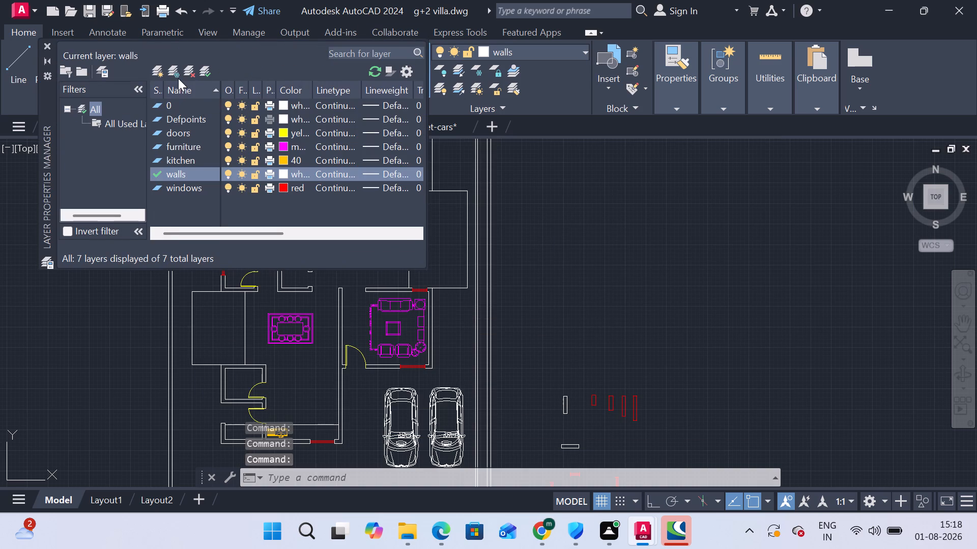
pyautogui.click(177, 75)
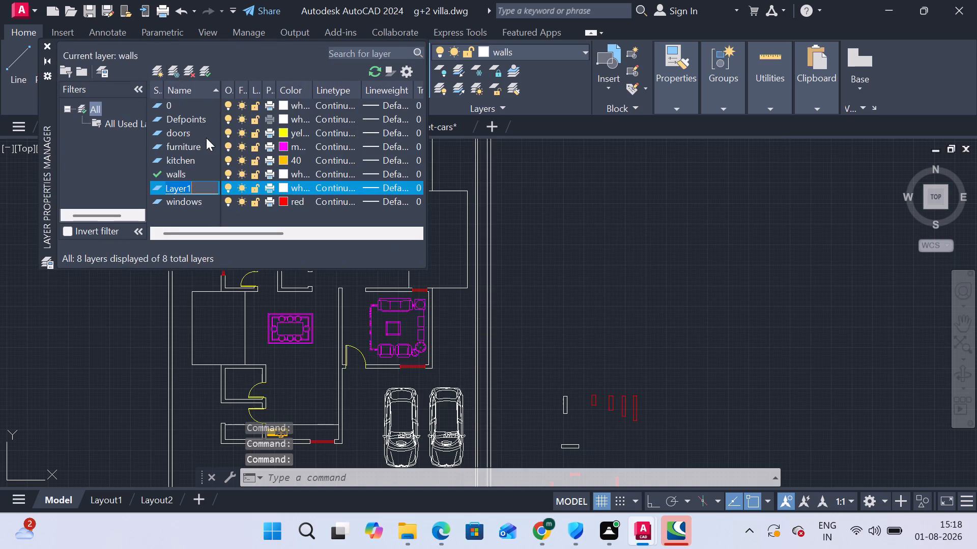
pyautogui.write('toilets')
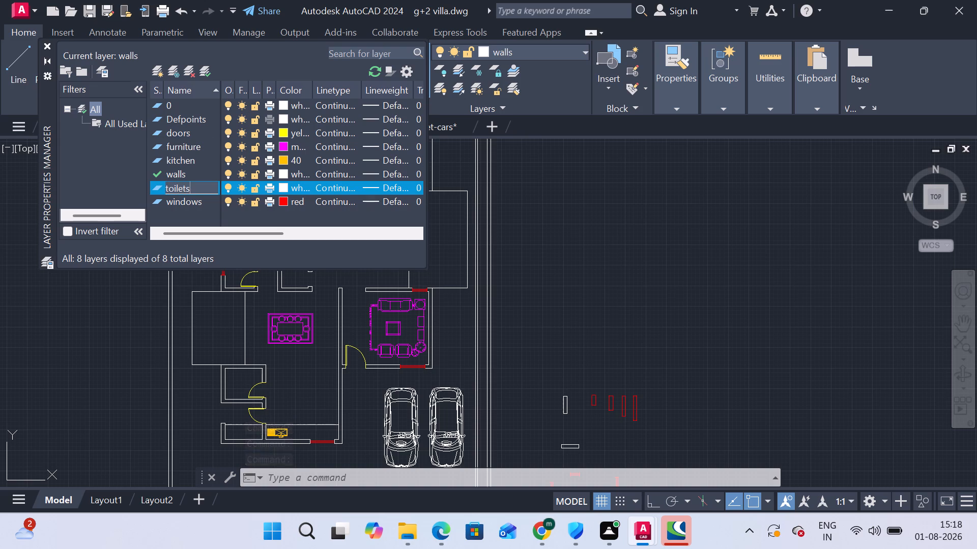
pyautogui.press('Return')
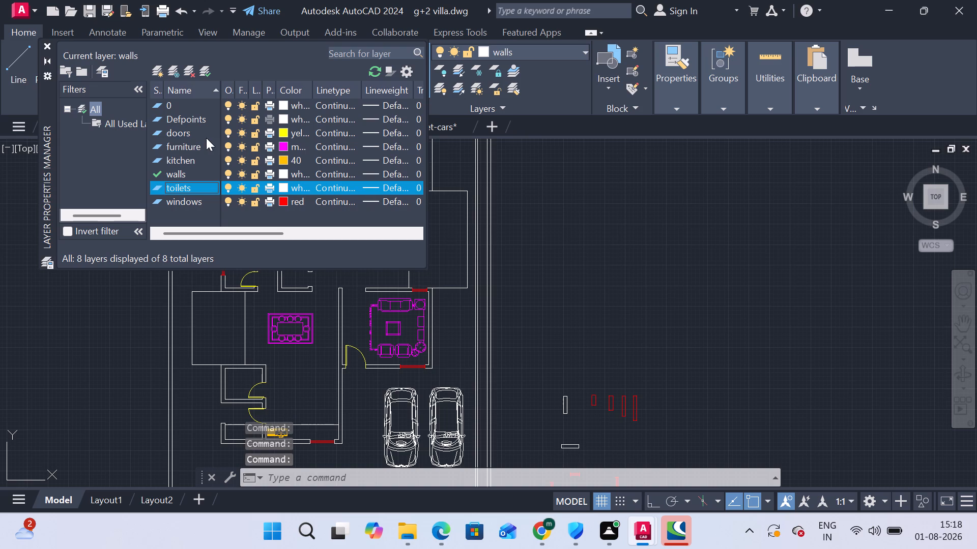
pyautogui.click(290, 186)
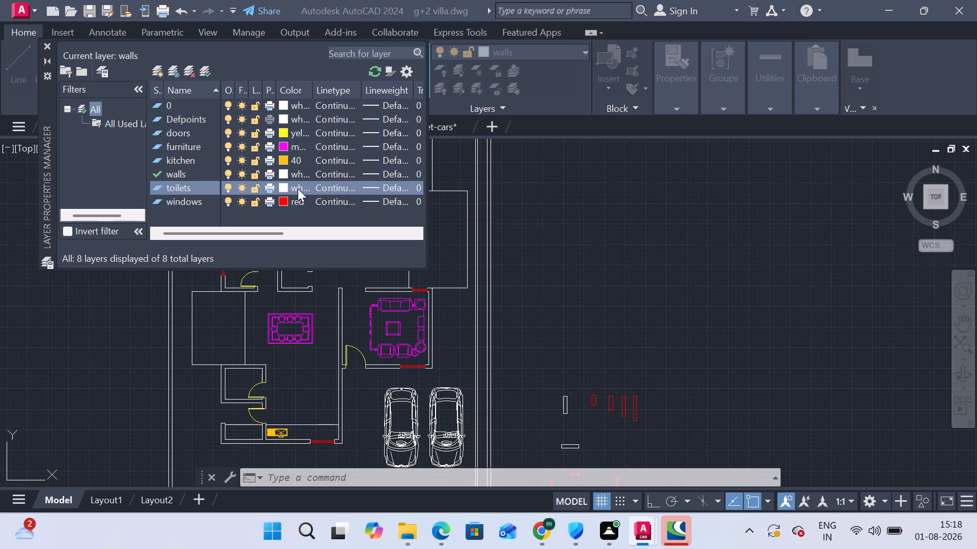
pyautogui.click(428, 294)
pyautogui.click(470, 384)
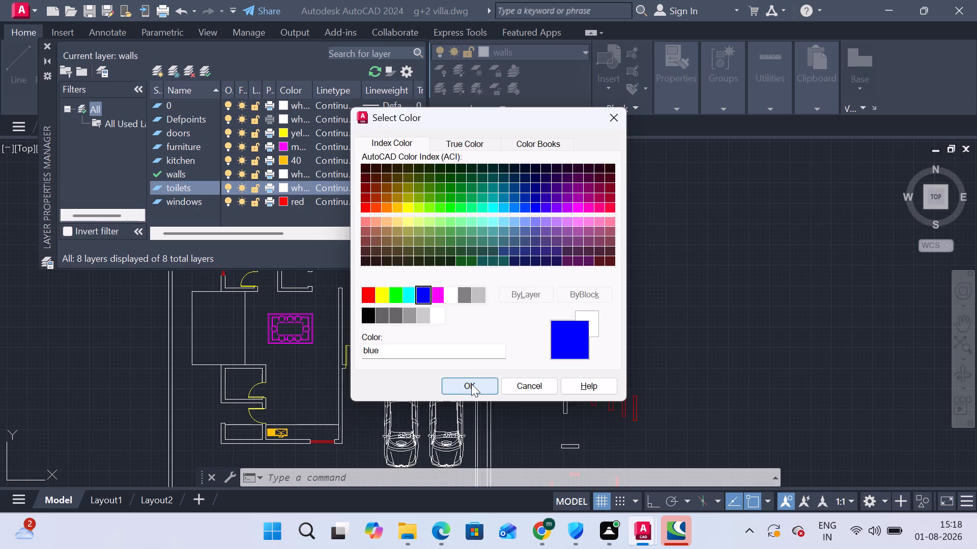
pyautogui.click(602, 240)
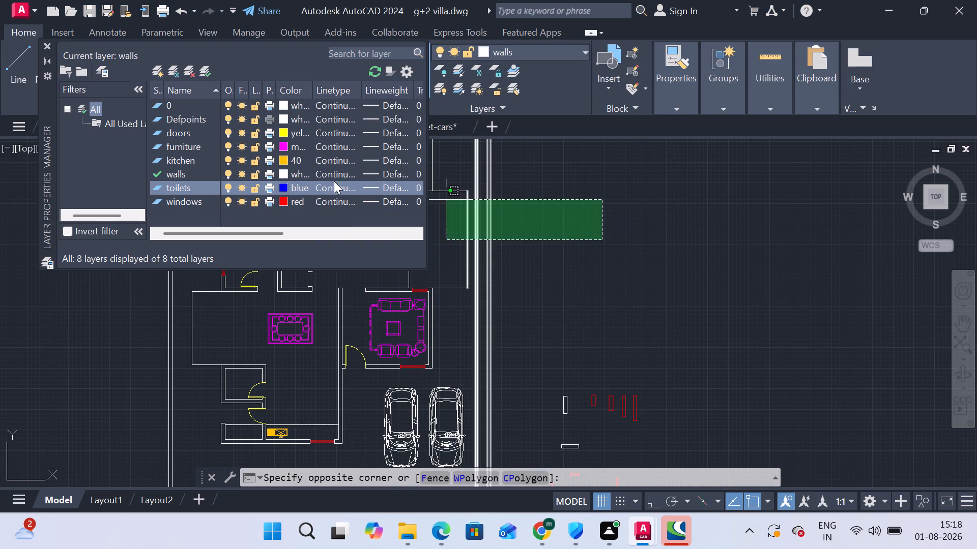
pyautogui.click(577, 208)
pyautogui.click(43, 43)
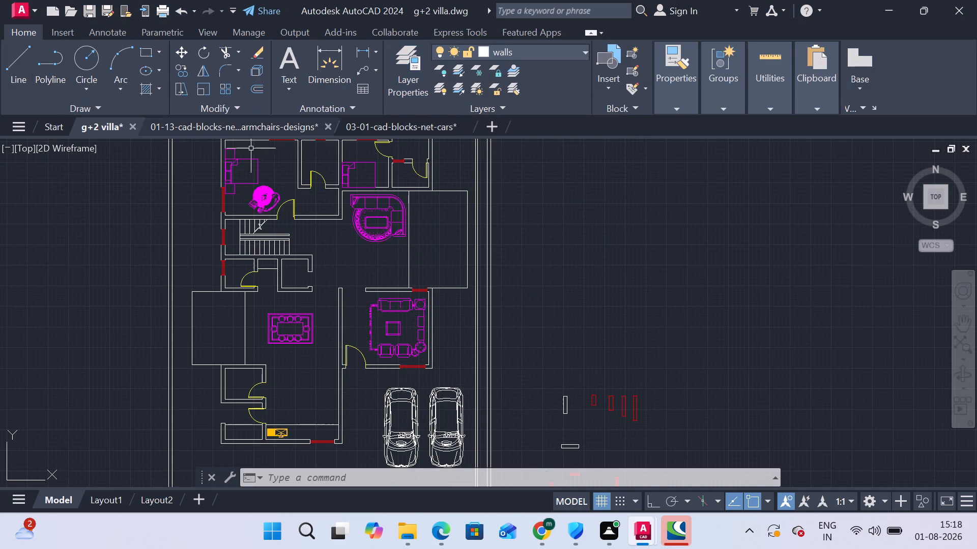
# Insert the Toilet - Metric sample block from the architectural tool palette into the empty space east of the plot.
pyautogui.moveTo(547, 316); pyautogui.dragTo(464, 279, button='middle')
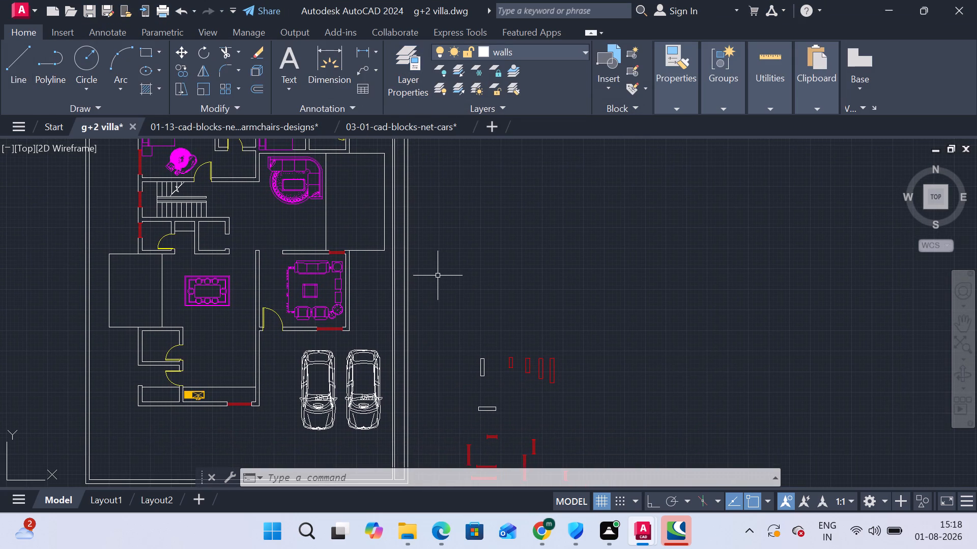
pyautogui.write('tp')
pyautogui.press('Return')
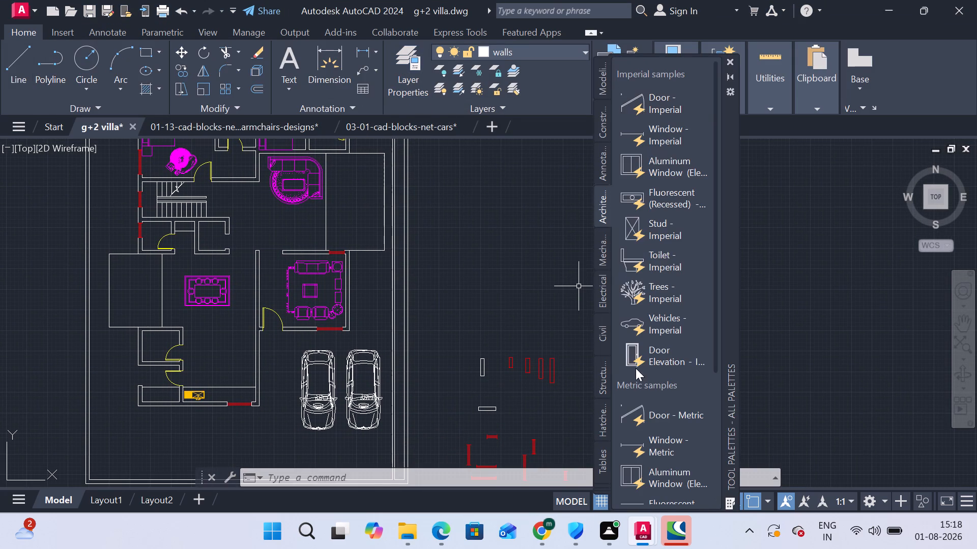
pyautogui.scroll(-2, 662, 433)
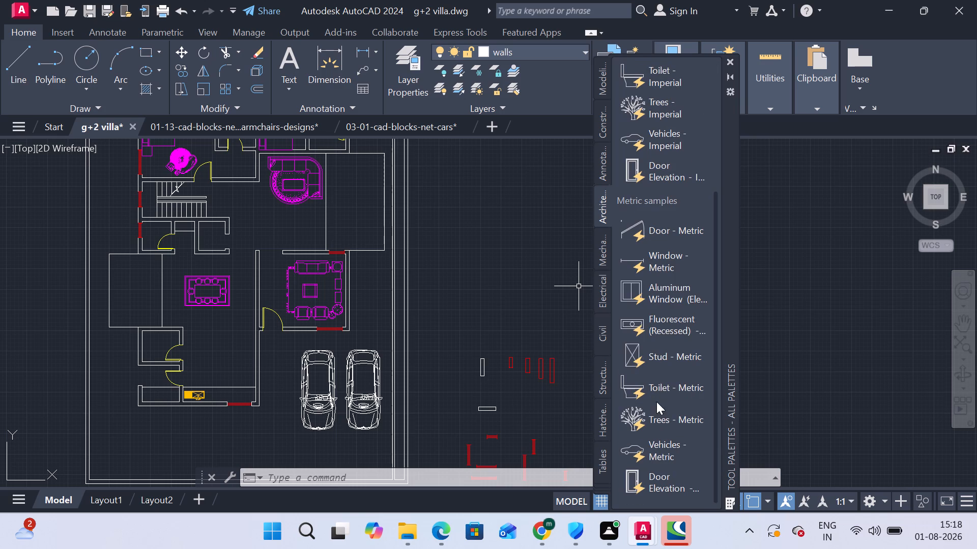
pyautogui.moveTo(667, 390); pyautogui.dragTo(495, 273)
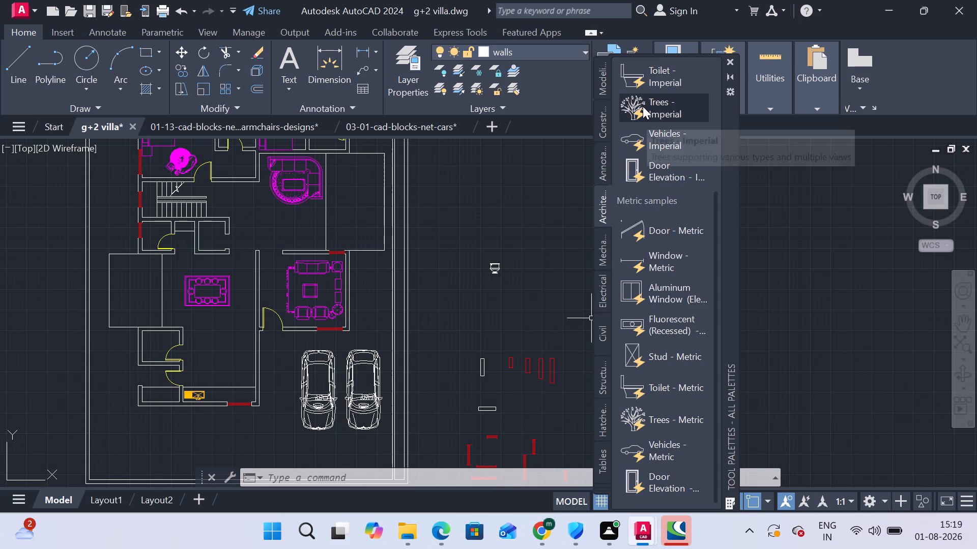
pyautogui.click(731, 59)
# Change the inserted toilet block's visibility state to Round (Plan).
pyautogui.scroll(4, 499, 256)
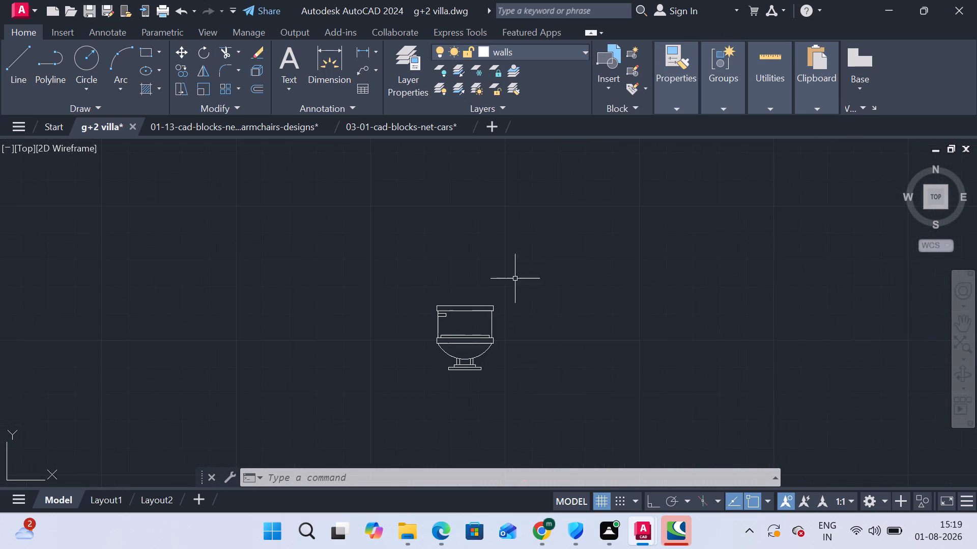
pyautogui.moveTo(522, 299); pyautogui.dragTo(587, 178, button='middle')
pyautogui.moveTo(605, 302); pyautogui.dragTo(587, 293)
pyautogui.click(456, 208)
pyautogui.scroll(-2, 577, 242)
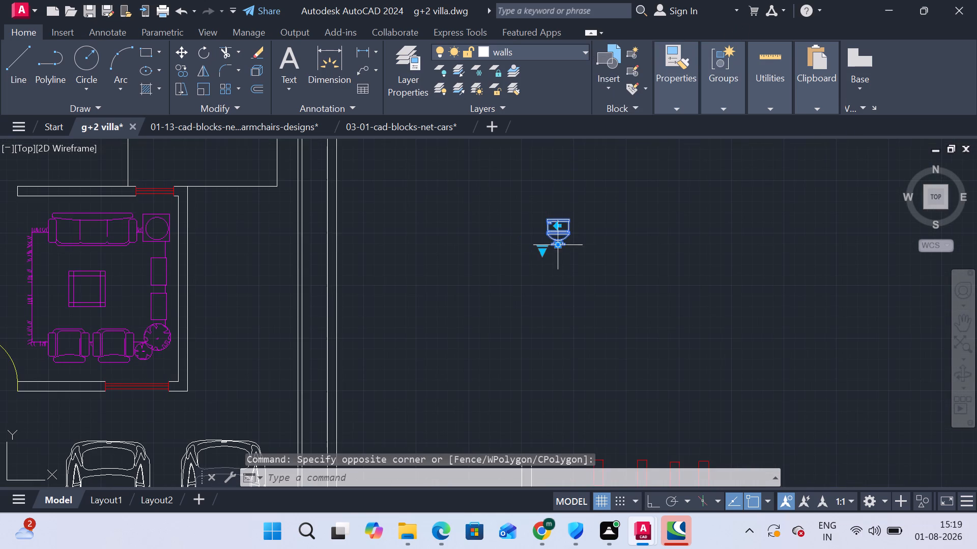
pyautogui.click(542, 254)
pyautogui.click(548, 255)
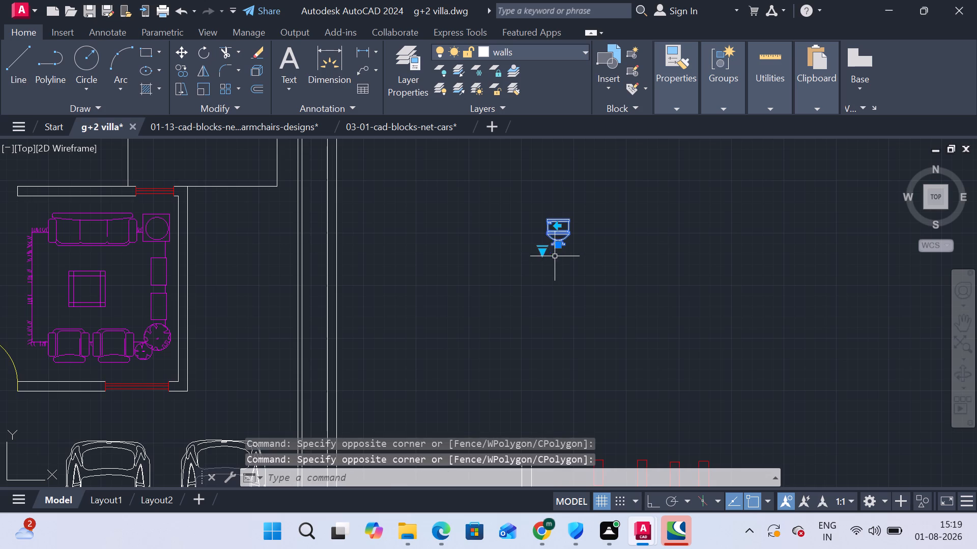
pyautogui.scroll(2, 556, 254)
pyautogui.click(519, 246)
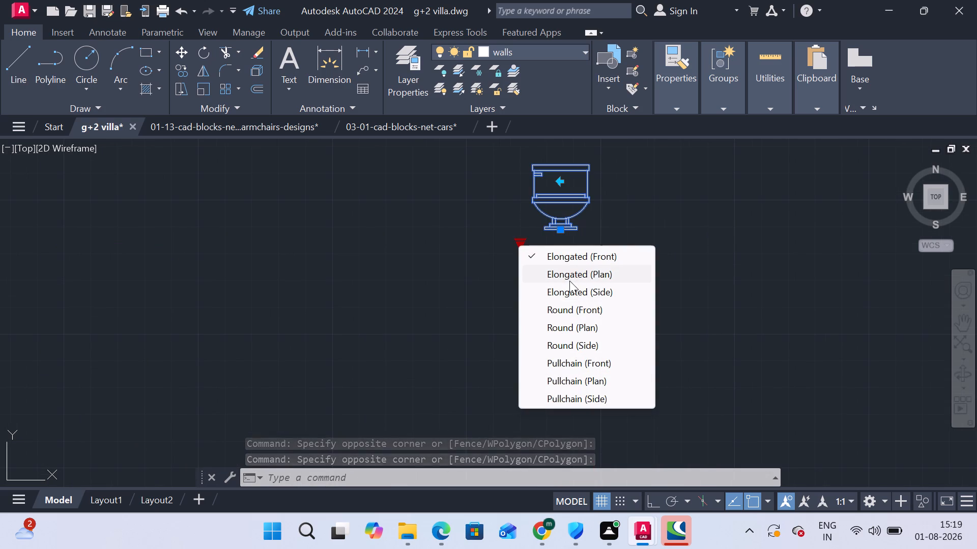
pyautogui.click(562, 311)
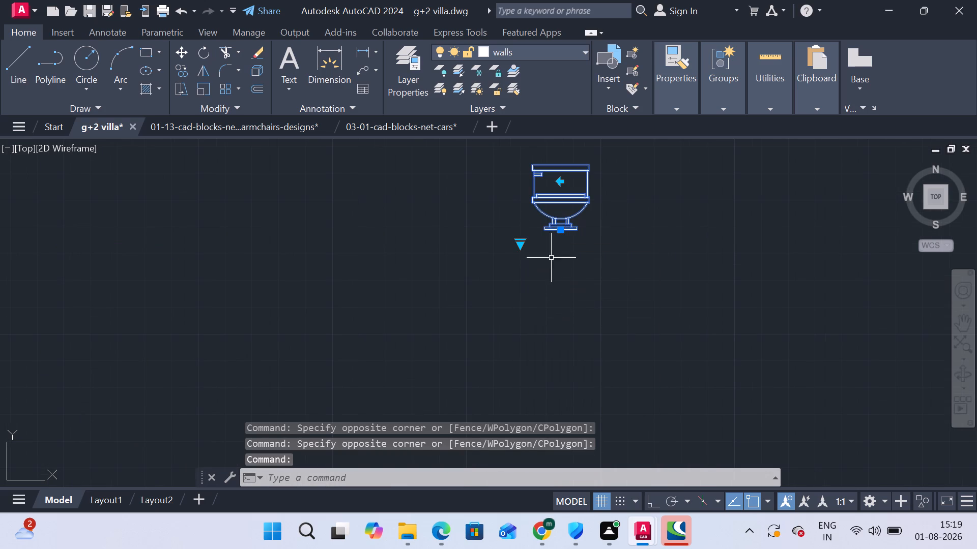
pyautogui.click(517, 244)
pyautogui.click(561, 323)
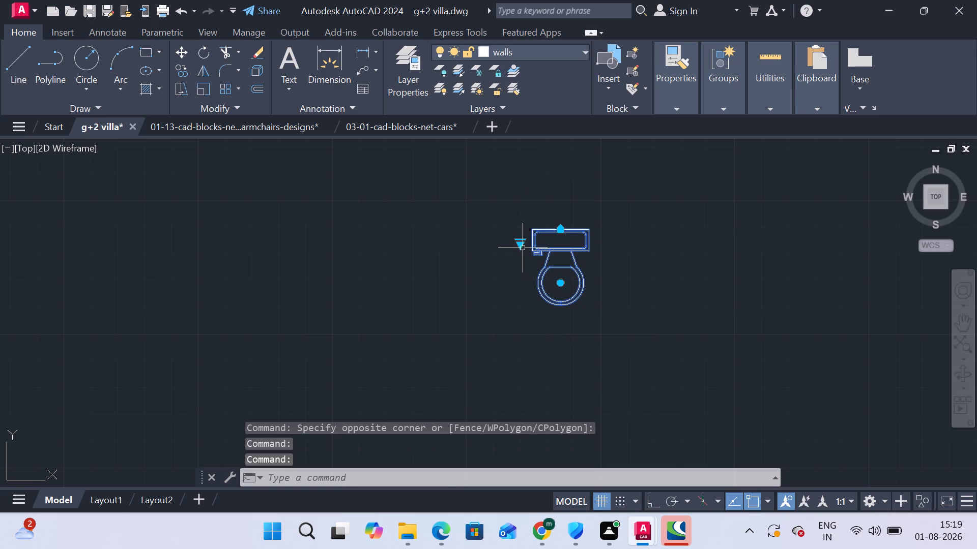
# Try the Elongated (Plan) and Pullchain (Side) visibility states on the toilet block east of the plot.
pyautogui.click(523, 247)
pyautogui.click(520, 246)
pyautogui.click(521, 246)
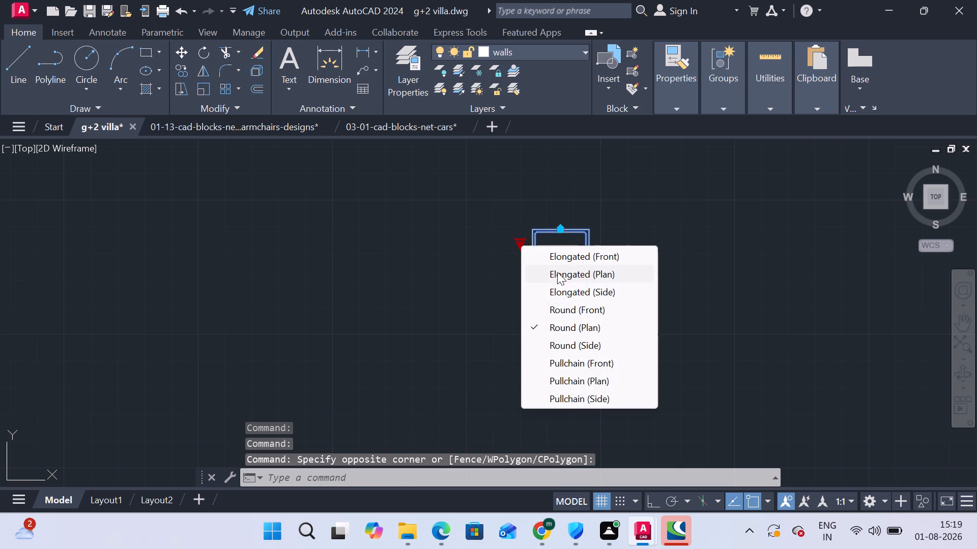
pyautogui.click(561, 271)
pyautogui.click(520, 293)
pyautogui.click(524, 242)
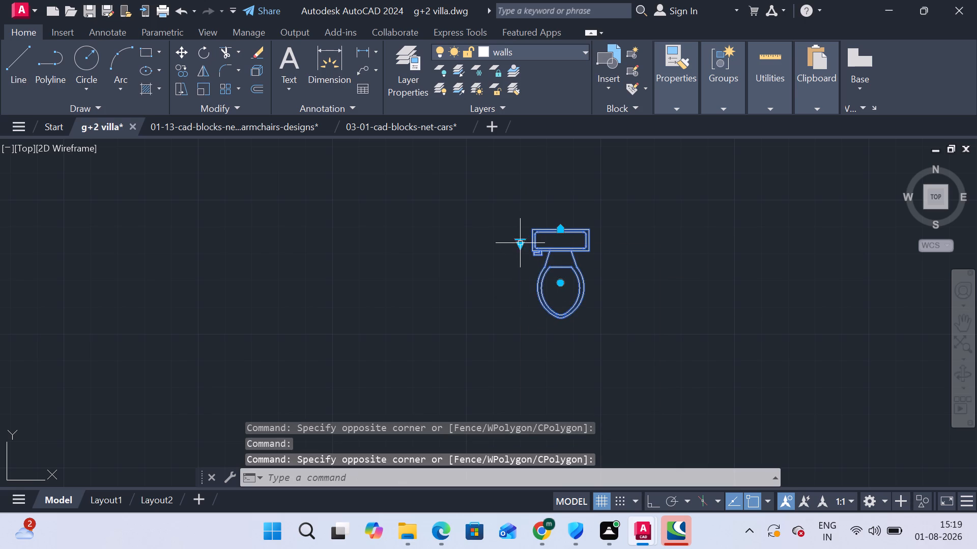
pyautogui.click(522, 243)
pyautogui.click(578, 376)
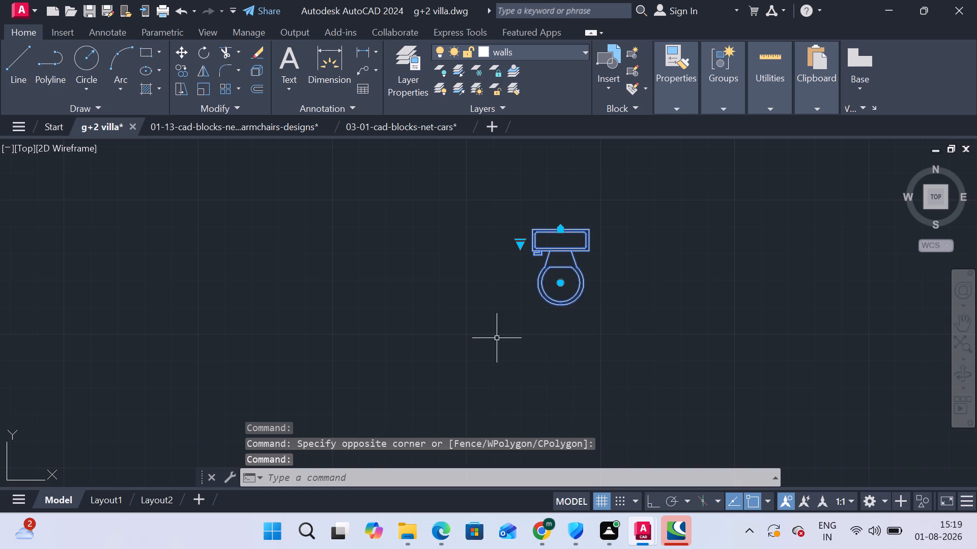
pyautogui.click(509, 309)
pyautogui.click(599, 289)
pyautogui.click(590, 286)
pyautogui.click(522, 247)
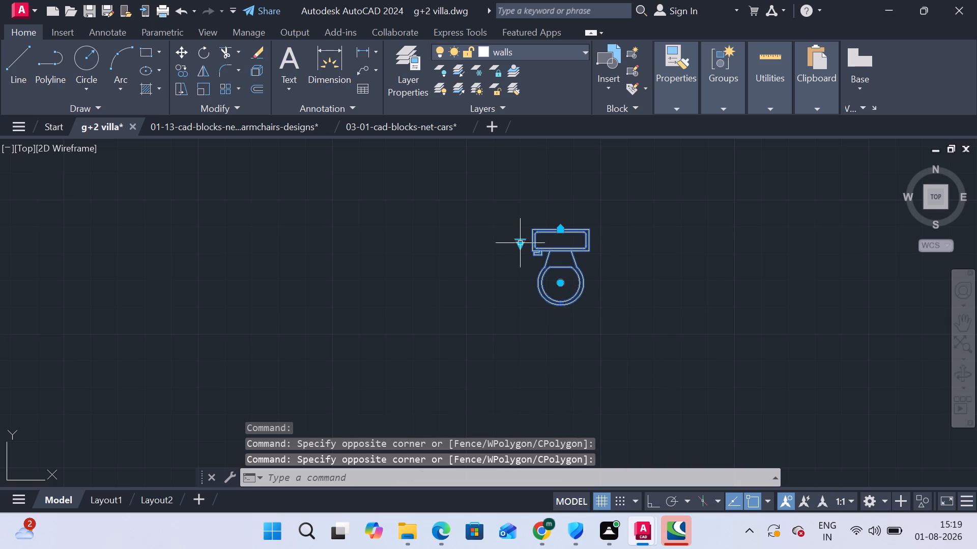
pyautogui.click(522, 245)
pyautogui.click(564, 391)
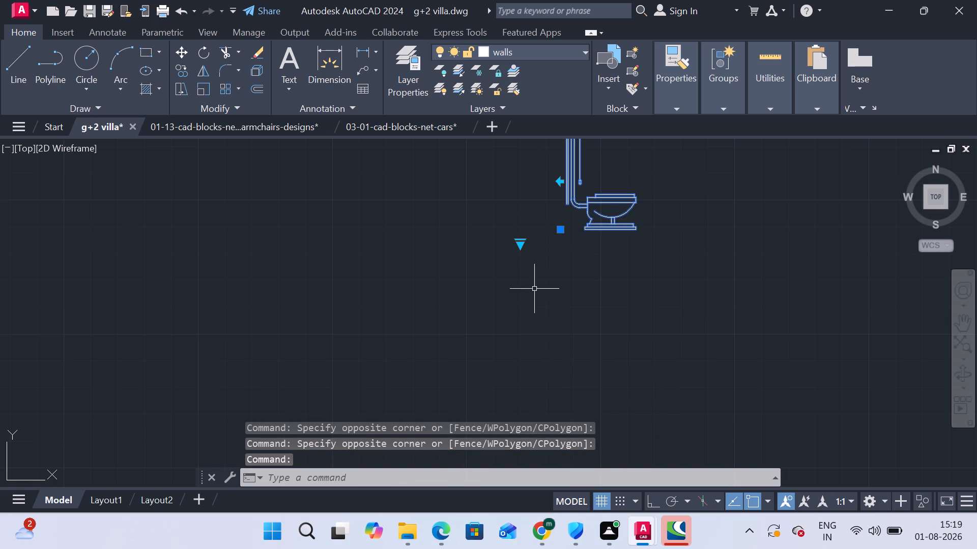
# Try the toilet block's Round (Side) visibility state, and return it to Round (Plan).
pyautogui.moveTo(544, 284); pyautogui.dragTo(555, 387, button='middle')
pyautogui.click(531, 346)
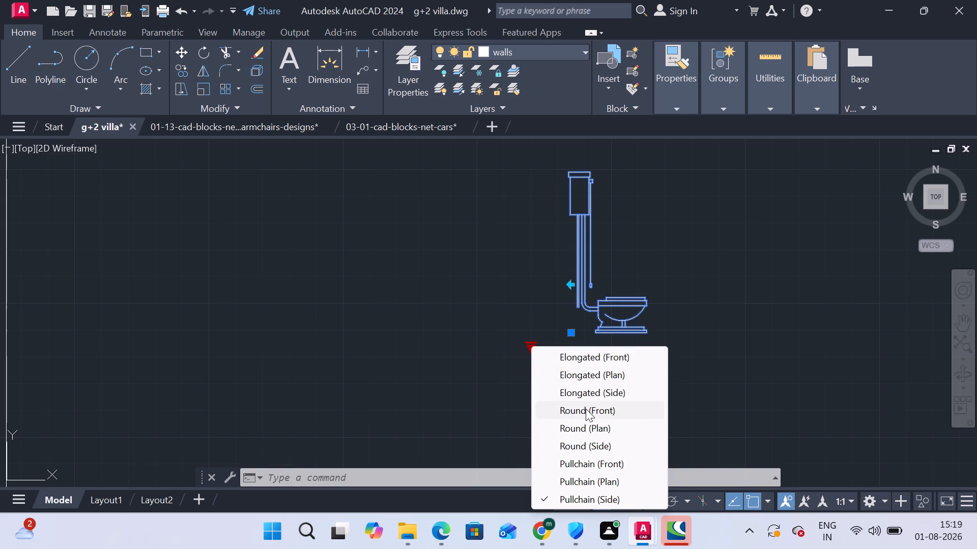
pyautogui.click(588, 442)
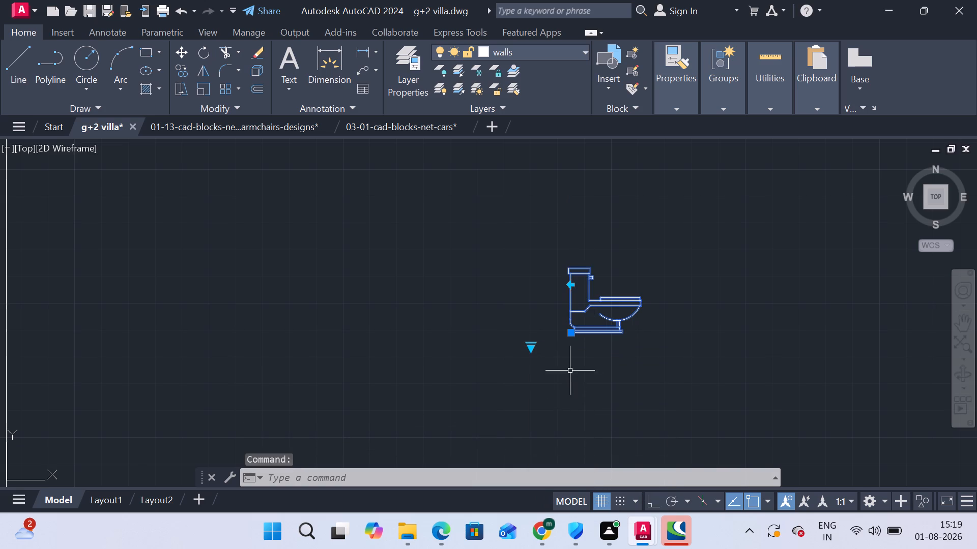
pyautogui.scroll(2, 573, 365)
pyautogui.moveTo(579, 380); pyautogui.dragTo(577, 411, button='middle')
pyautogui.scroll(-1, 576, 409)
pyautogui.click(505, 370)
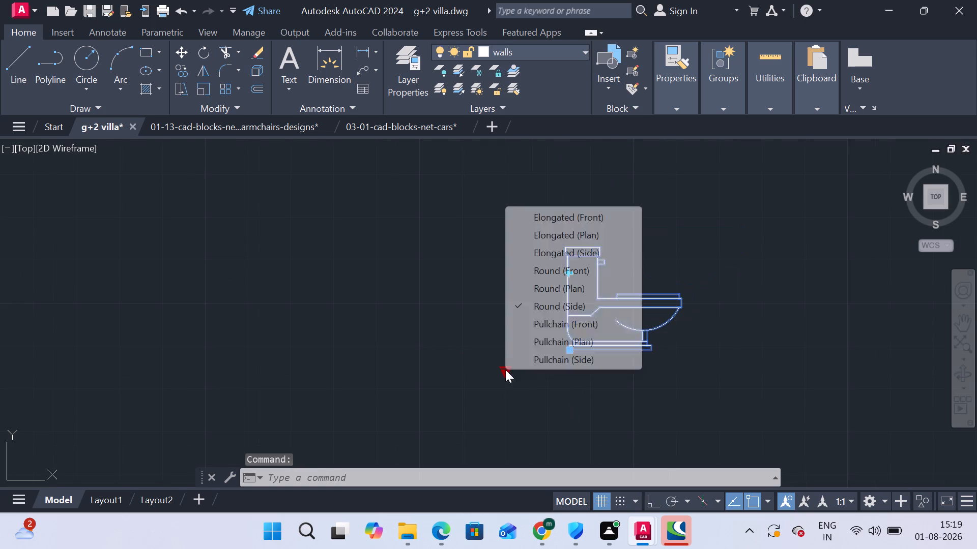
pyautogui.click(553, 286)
# Copy the toilet block into the northeast bathroom and into the bathroom between the two northern bedrooms.
pyautogui.moveTo(587, 355); pyautogui.dragTo(627, 232, button='middle')
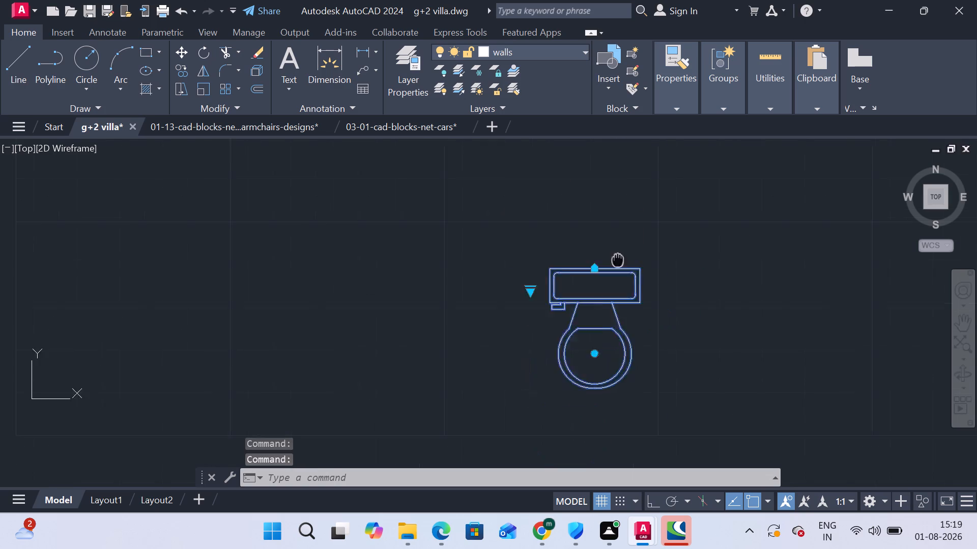
pyautogui.moveTo(627, 232); pyautogui.dragTo(629, 217, button='middle')
pyautogui.scroll(-2, 654, 267)
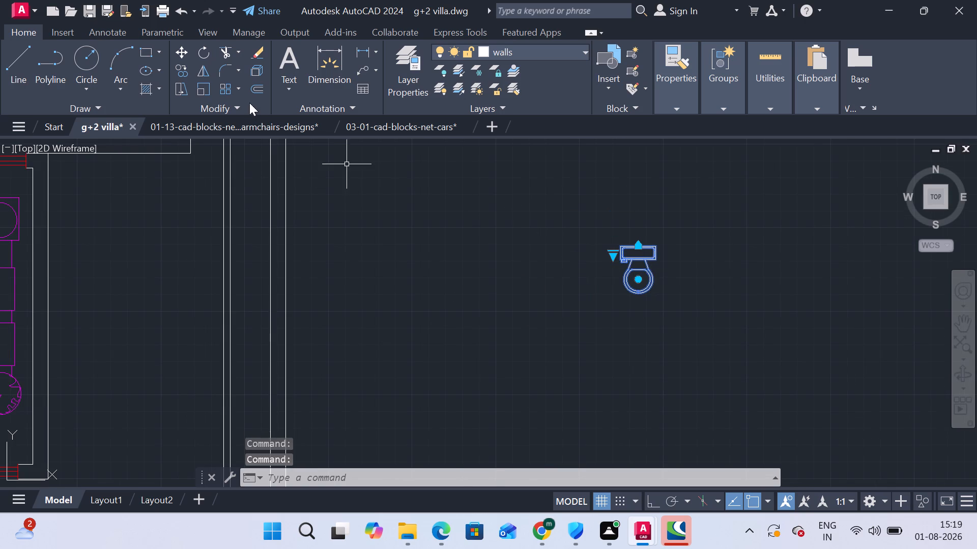
pyautogui.click(185, 68)
pyautogui.scroll(2, 634, 253)
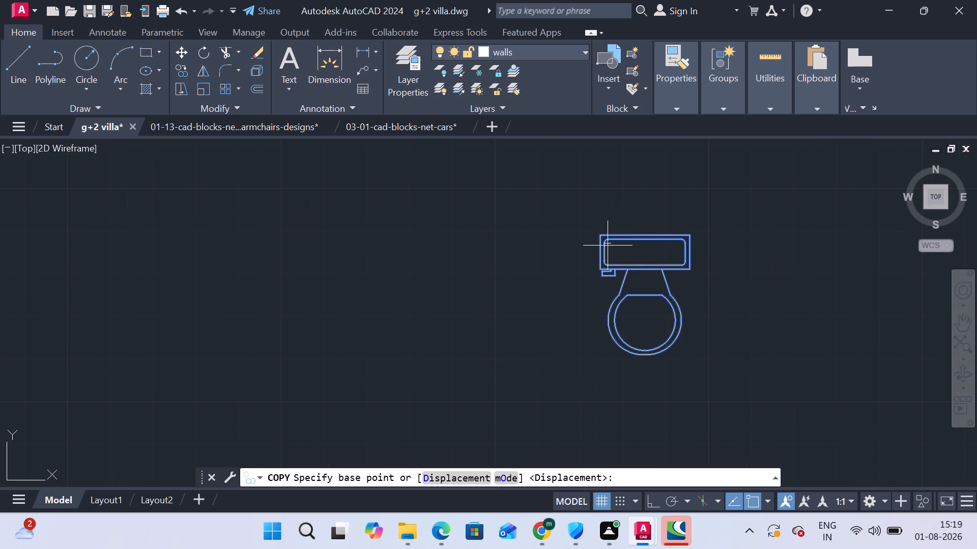
pyautogui.click(598, 235)
pyautogui.scroll(-3, 310, 302)
pyautogui.scroll(-2, 231, 284)
pyautogui.moveTo(209, 287); pyautogui.dragTo(247, 328, button='middle')
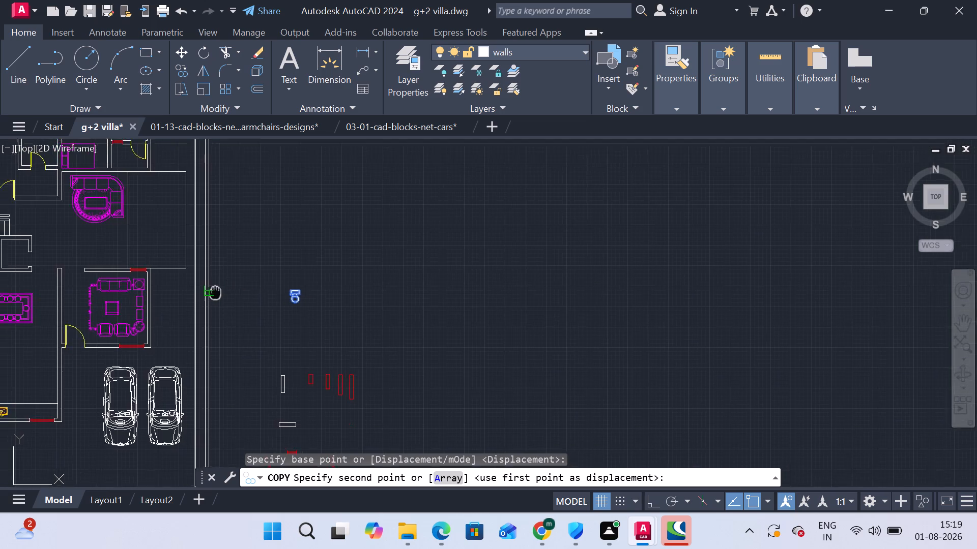
pyautogui.moveTo(247, 328); pyautogui.dragTo(369, 420, button='middle')
pyautogui.scroll(3, 264, 280)
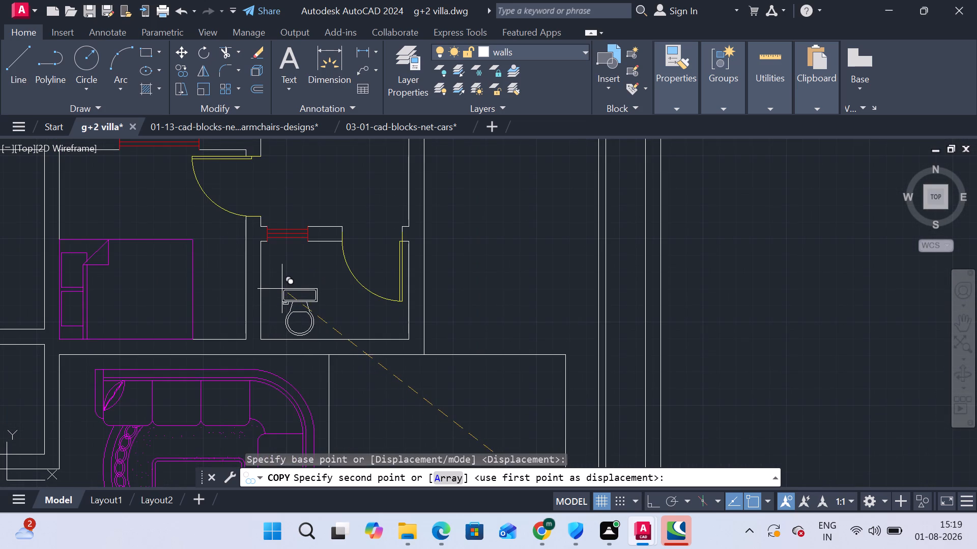
pyautogui.click(293, 277)
pyautogui.scroll(-2, 240, 333)
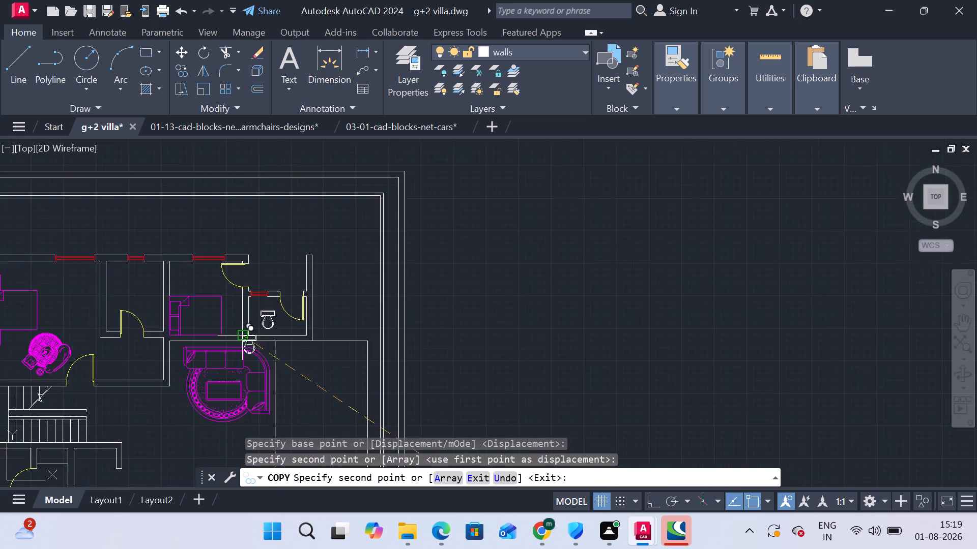
pyautogui.moveTo(240, 333); pyautogui.dragTo(358, 295, button='middle')
pyautogui.click(252, 243)
pyautogui.moveTo(296, 290); pyautogui.dragTo(331, 250, button='middle')
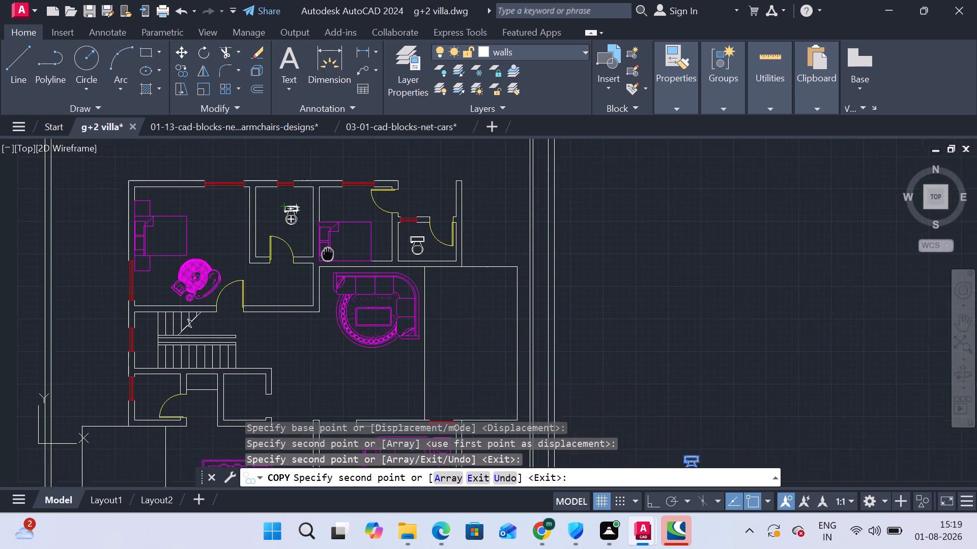
pyautogui.moveTo(331, 250); pyautogui.dragTo(332, 249, button='middle')
pyautogui.moveTo(288, 309); pyautogui.dragTo(337, 250, button='middle')
pyautogui.moveTo(273, 330); pyautogui.dragTo(328, 233, button='middle')
pyautogui.press('Escape')
# Delete the original toilet block in the empty space east of the plot.
pyautogui.scroll(-2, 332, 284)
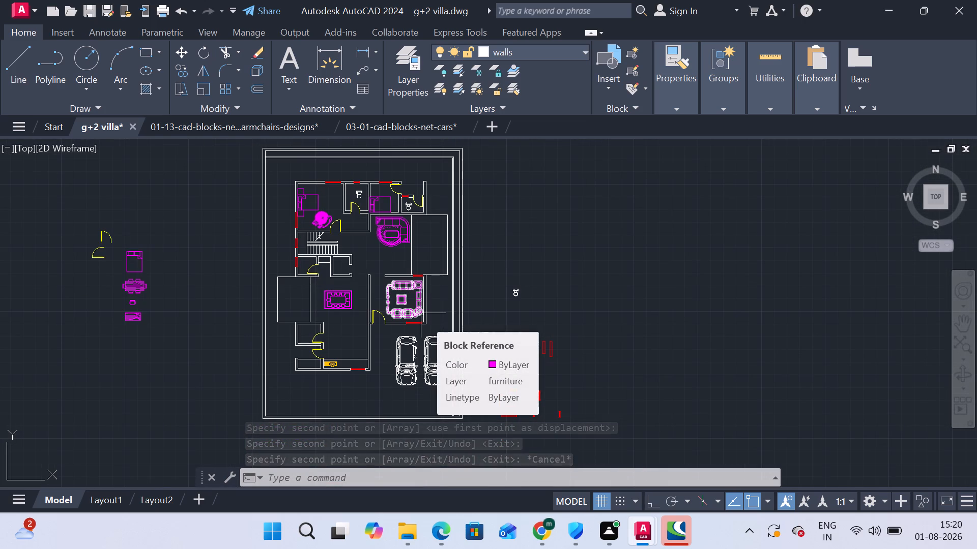
pyautogui.moveTo(416, 247); pyautogui.dragTo(434, 217, button='middle')
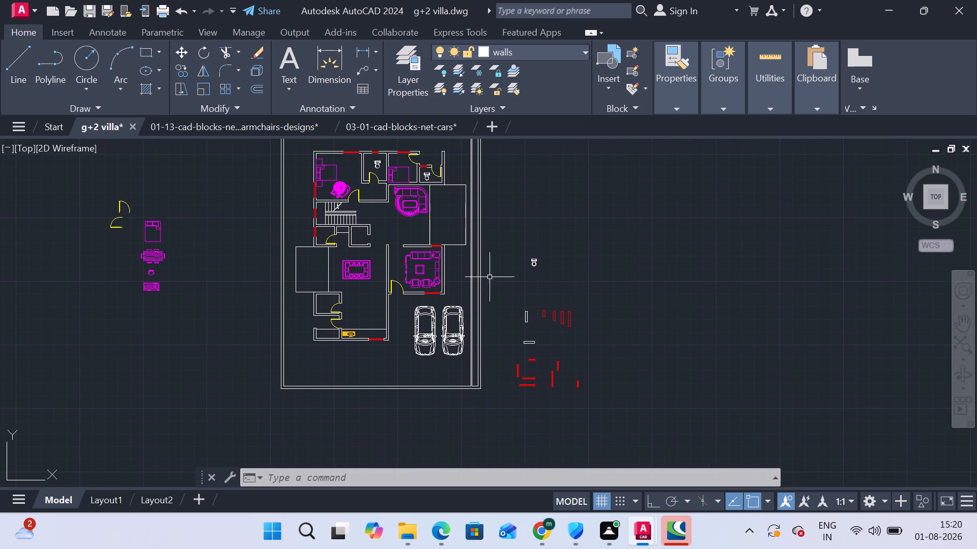
pyautogui.scroll(2, 513, 291)
pyautogui.moveTo(581, 242); pyautogui.dragTo(574, 233)
pyautogui.click(522, 196)
pyautogui.press('Delete')
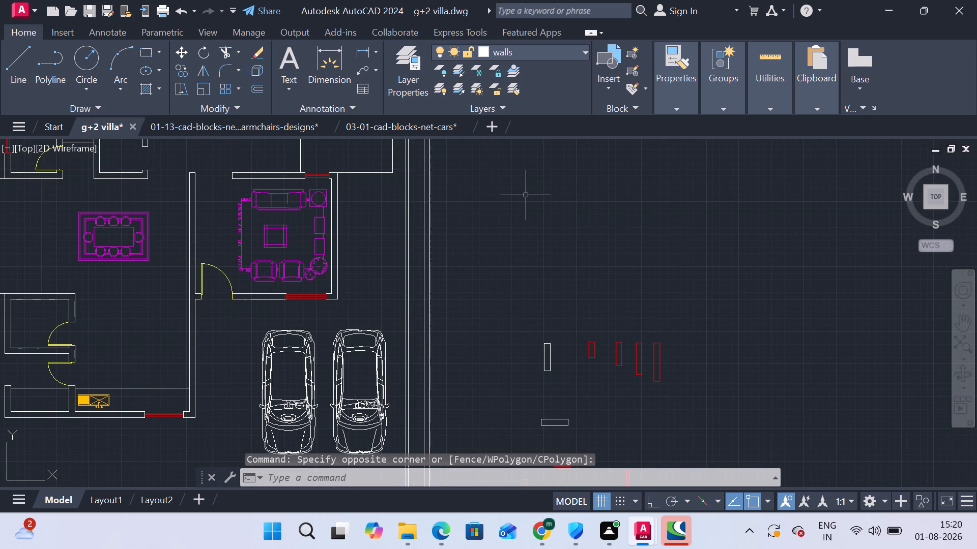
# Assign both bathroom toilet blocks to the toilets layer.
pyautogui.scroll(-1, 522, 196)
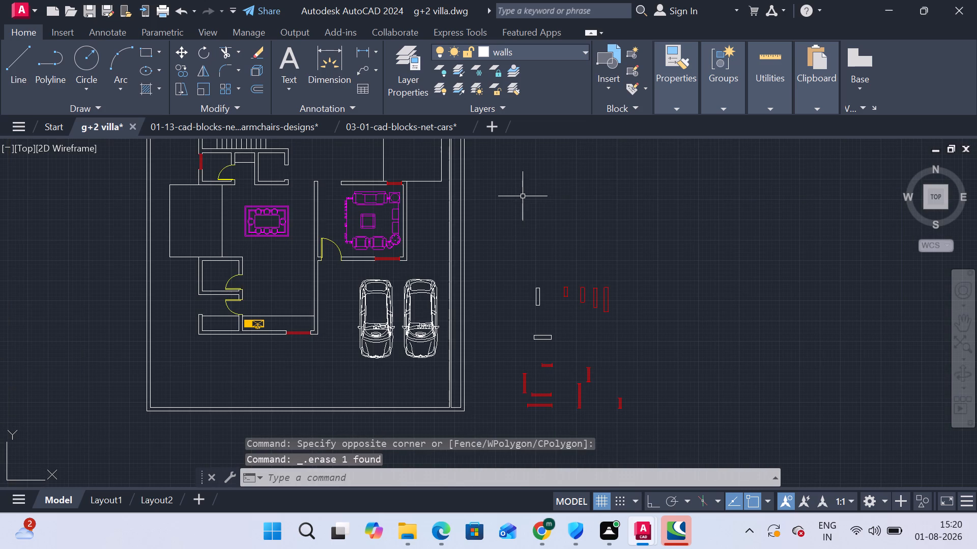
pyautogui.moveTo(394, 253); pyautogui.dragTo(410, 363, button='middle')
pyautogui.scroll(2, 399, 198)
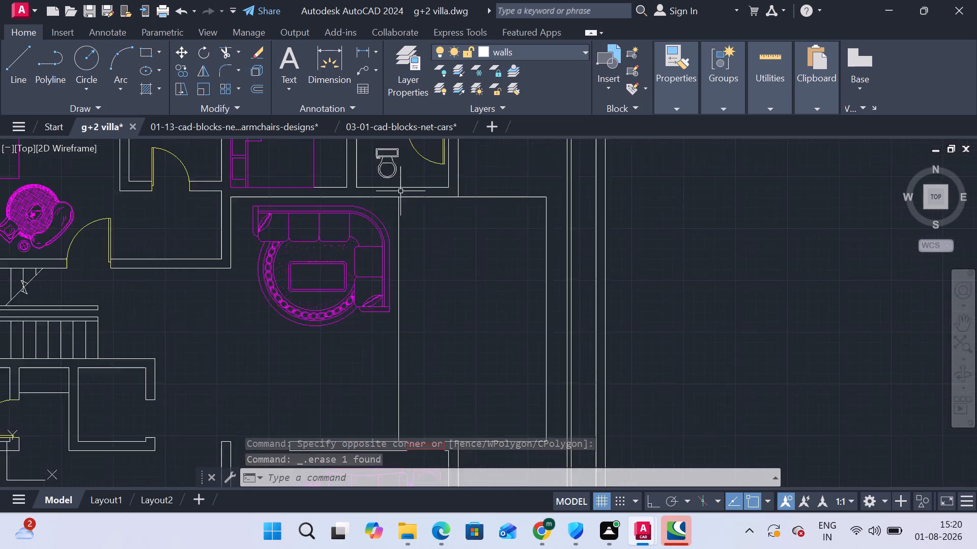
pyautogui.moveTo(414, 210); pyautogui.dragTo(441, 320, button='middle')
pyautogui.click(423, 290)
pyautogui.click(409, 270)
pyautogui.moveTo(230, 237); pyautogui.dragTo(229, 236)
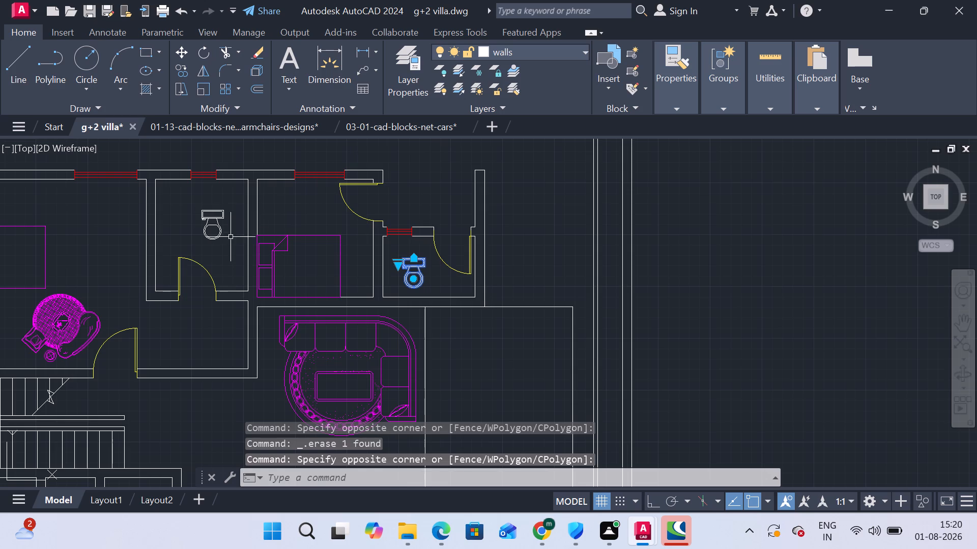
pyautogui.moveTo(229, 236); pyautogui.dragTo(227, 232)
pyautogui.click(203, 210)
pyautogui.click(507, 55)
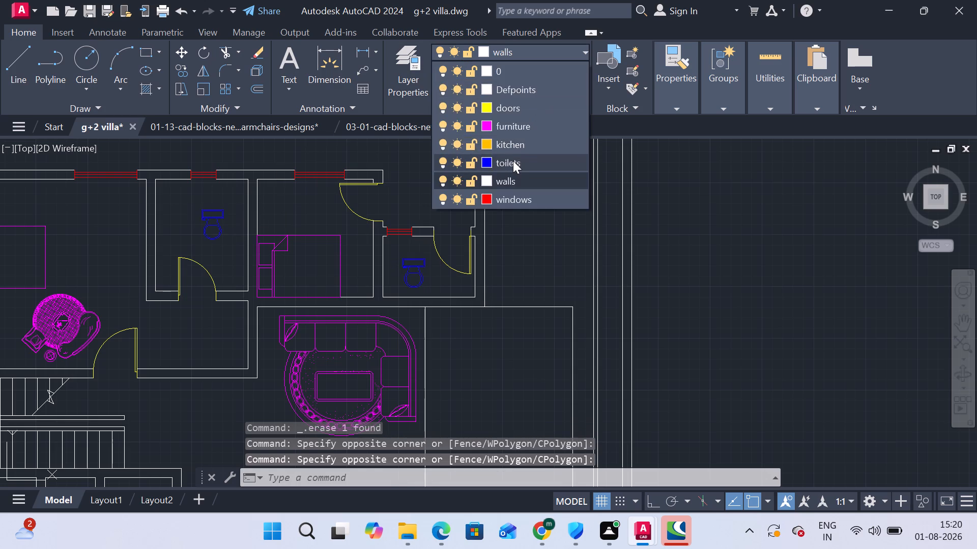
pyautogui.click(513, 161)
pyautogui.click(677, 219)
pyautogui.press('Escape')
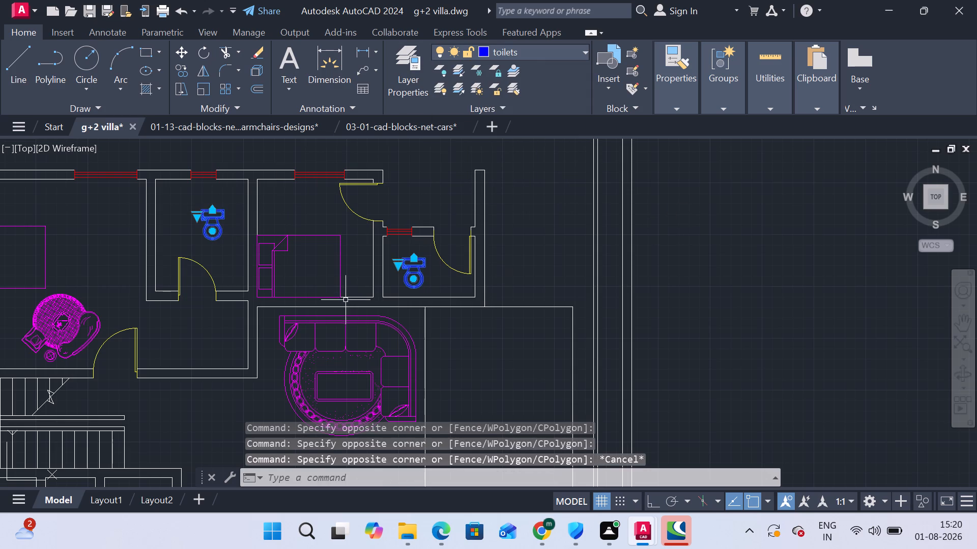
pyautogui.press('Escape')
# Rotate the northeast bathroom's toilet 180° about the upper-right corner of its tank.
pyautogui.scroll(3, 405, 280)
pyautogui.click(465, 277)
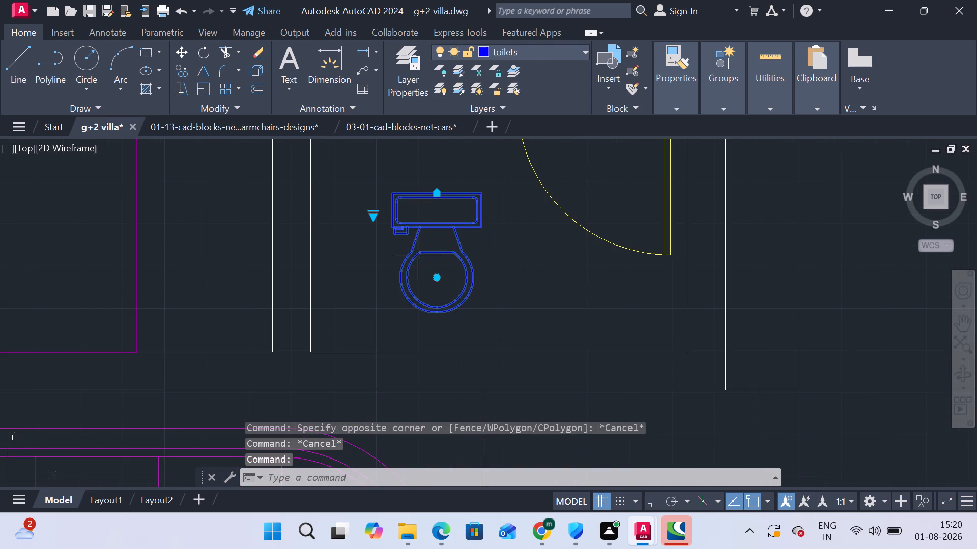
pyautogui.click(199, 50)
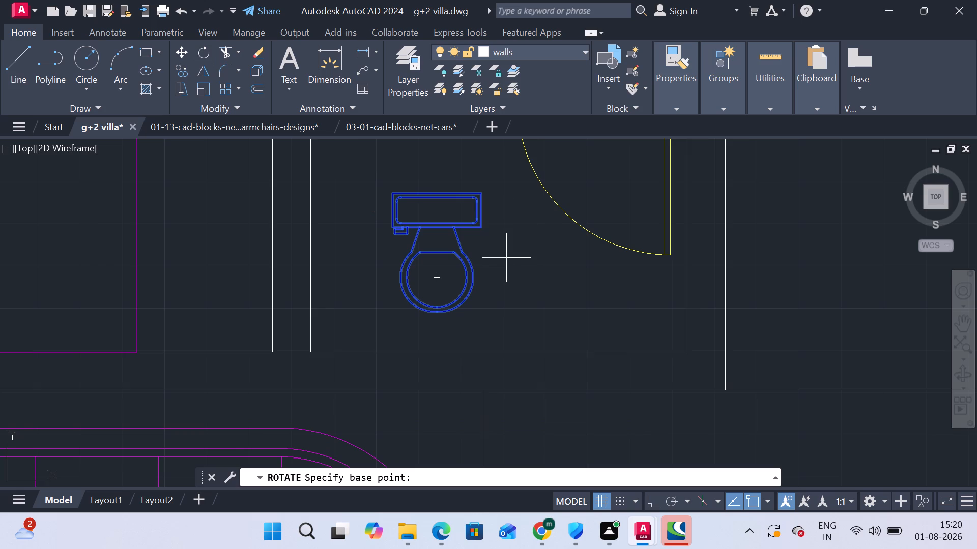
pyautogui.click(476, 192)
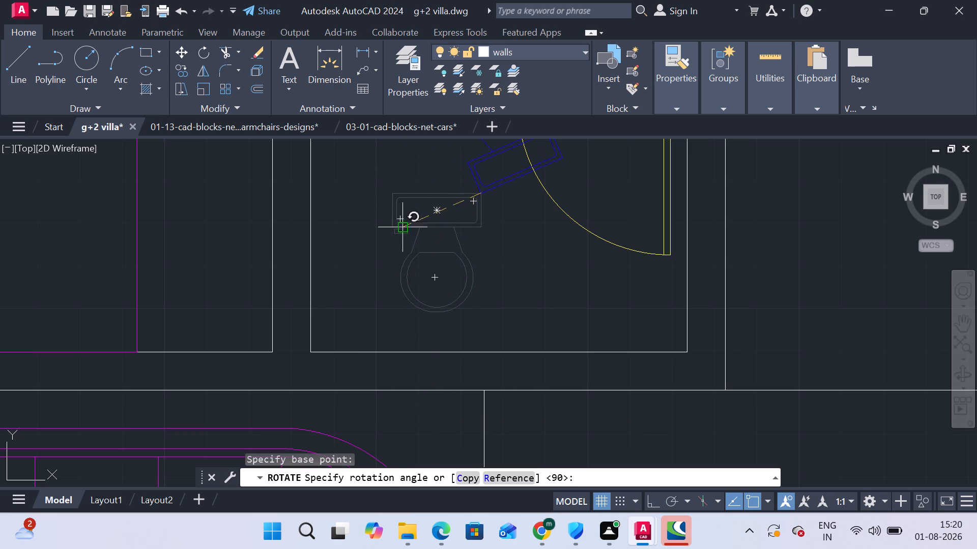
pyautogui.press('F8')
pyautogui.click(400, 193)
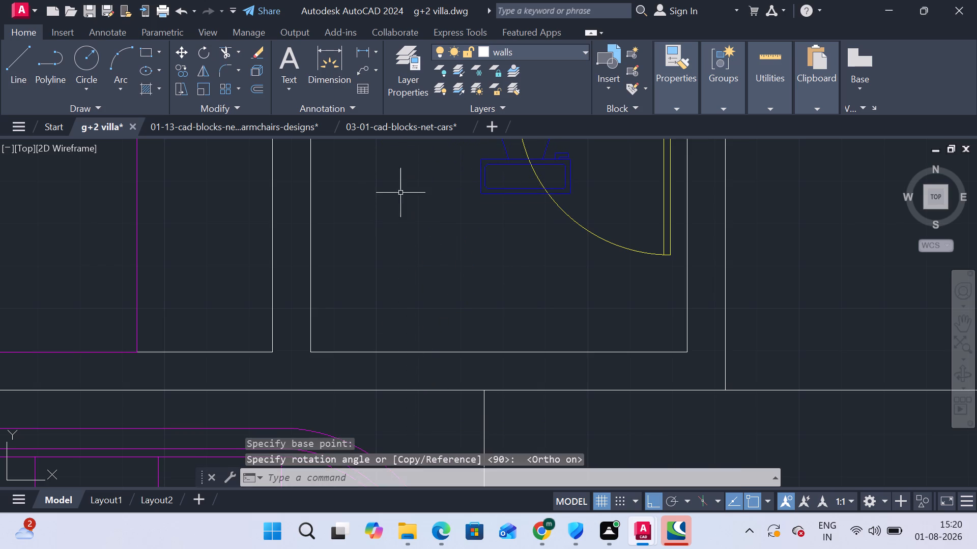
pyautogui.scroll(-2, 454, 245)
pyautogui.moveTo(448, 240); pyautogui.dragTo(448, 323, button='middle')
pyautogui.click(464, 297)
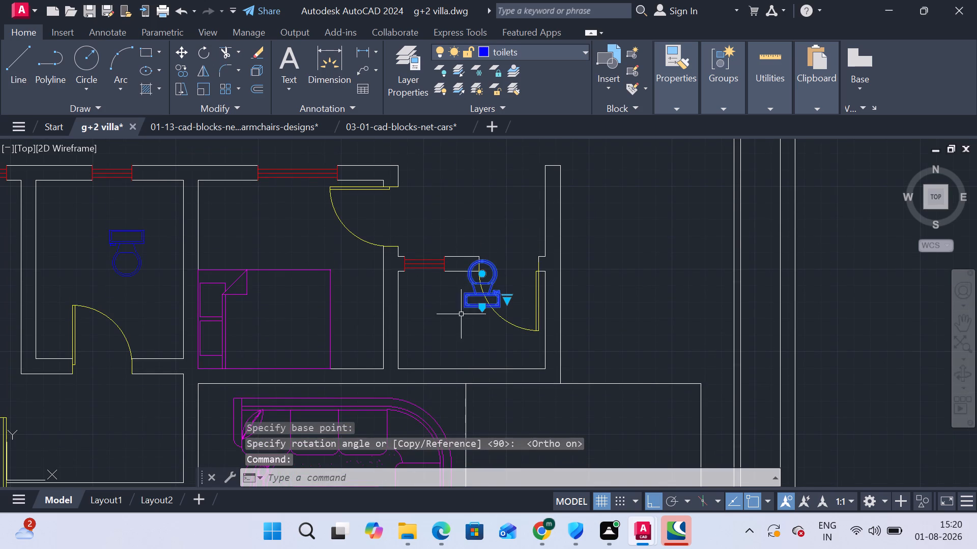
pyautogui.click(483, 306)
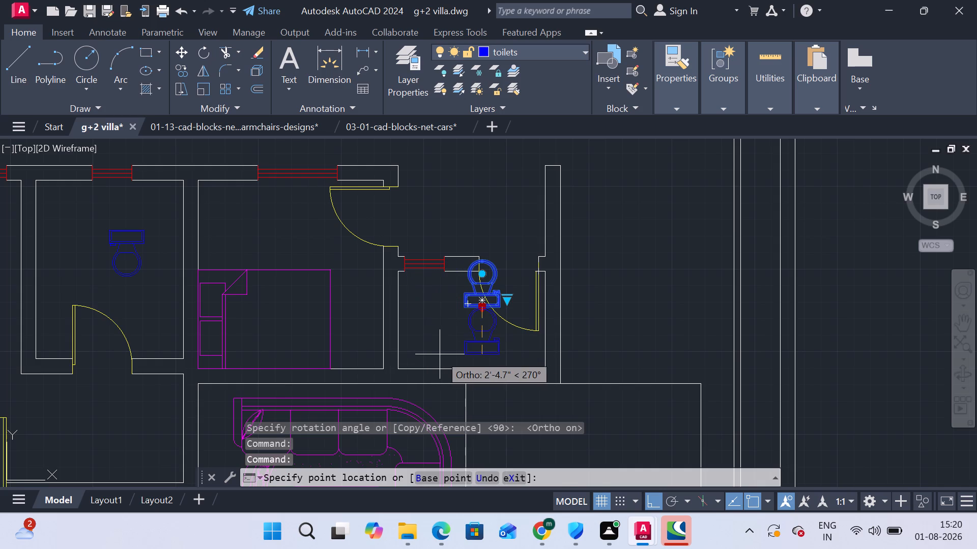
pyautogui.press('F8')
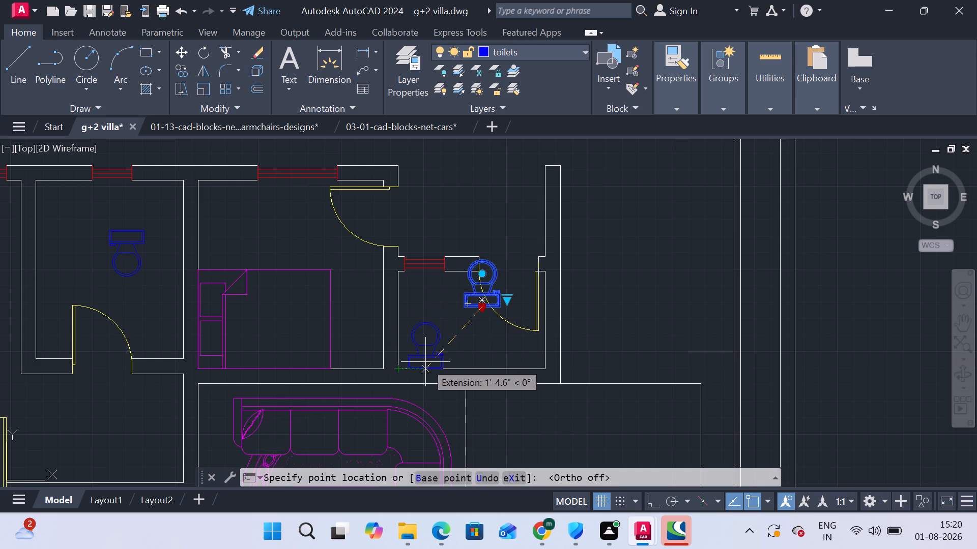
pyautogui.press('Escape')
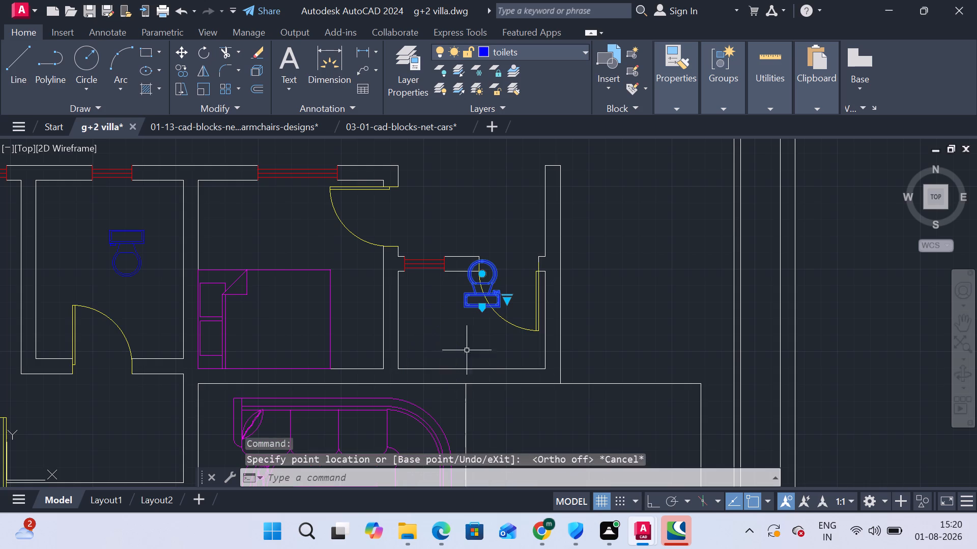
# Rotate the northeast bathroom's toilet a quarter turn clockwise so its tank faces the west wall.
pyautogui.click(200, 52)
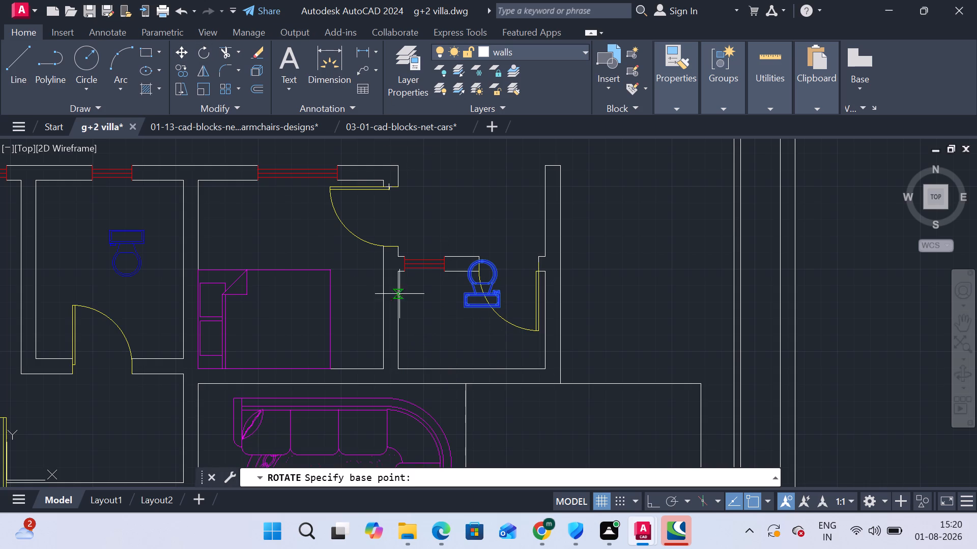
pyautogui.click(453, 307)
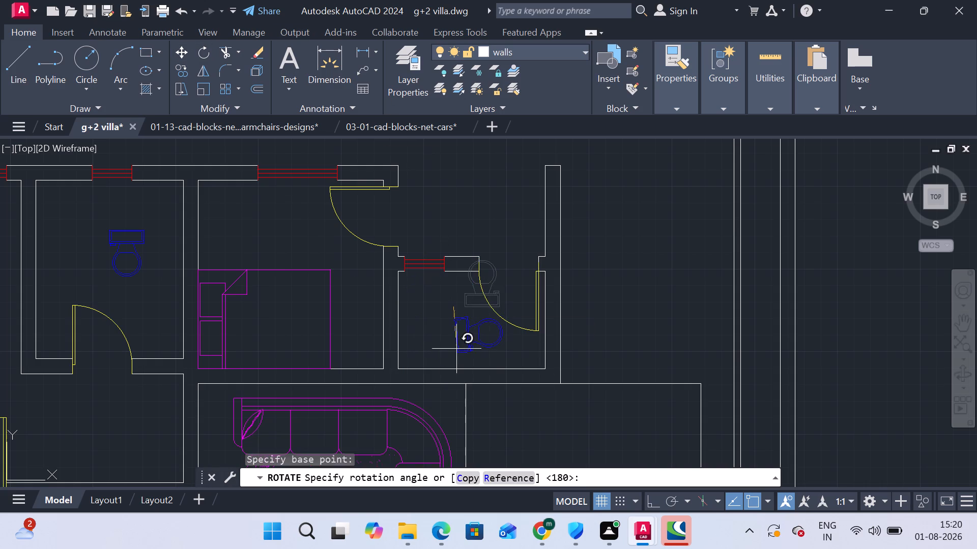
pyautogui.press('F8')
pyautogui.click(454, 351)
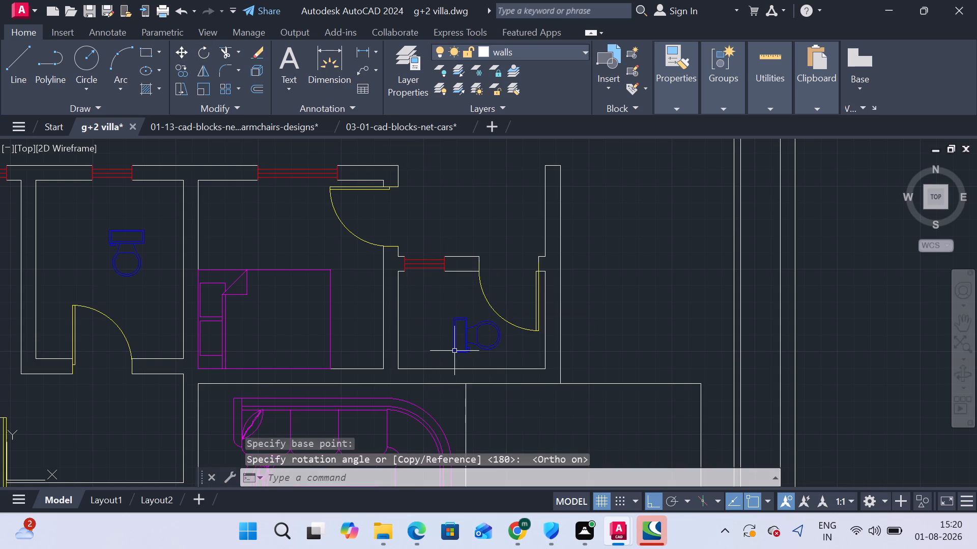
# Move the northeast bathroom's toilet west so the back of its tank sits against the west wall.
pyautogui.click(461, 341)
pyautogui.click(429, 339)
pyautogui.click(455, 335)
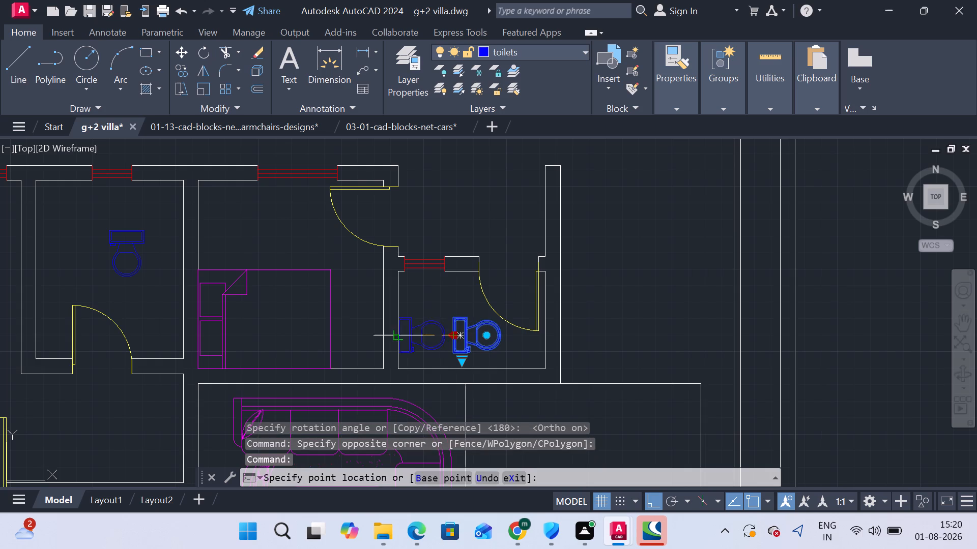
pyautogui.click(399, 330)
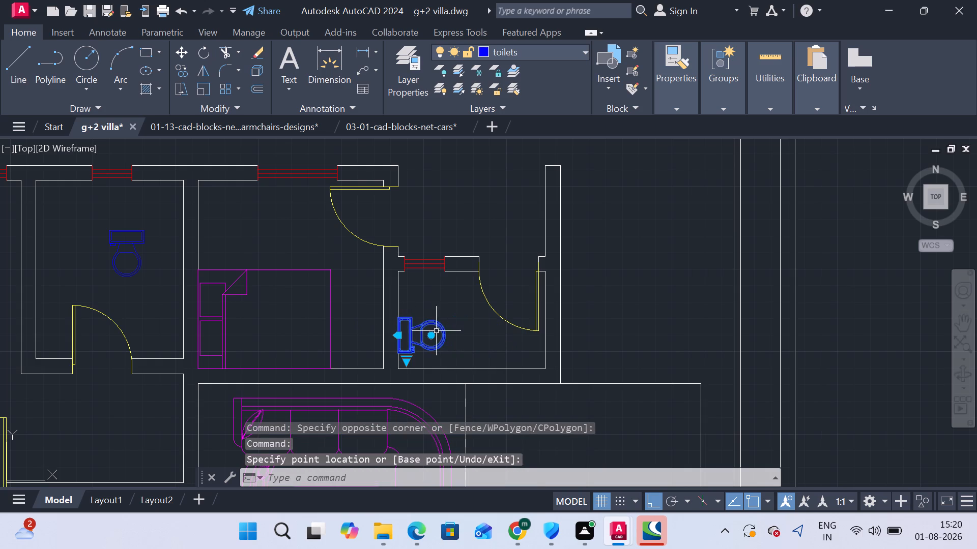
pyautogui.press('Escape')
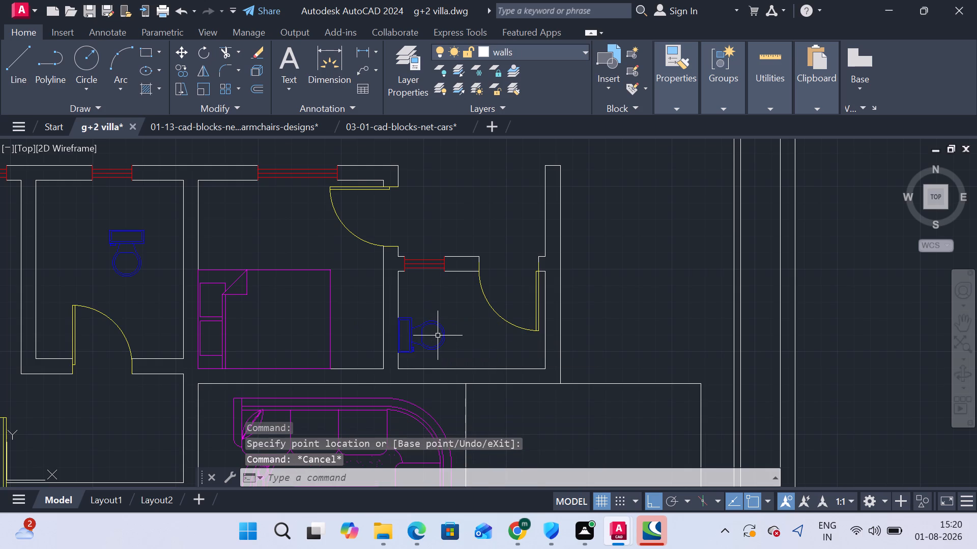
# Move the north-central bathroom's toilet up beneath the window, then adjust its tank to sit just inside the north wall.
pyautogui.moveTo(434, 325); pyautogui.dragTo(750, 306, button='middle')
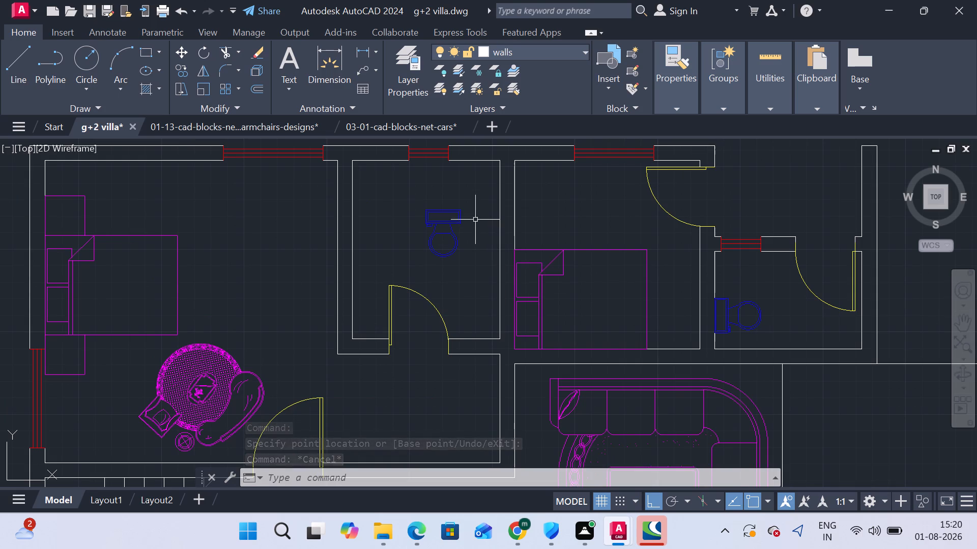
pyautogui.click(429, 219)
pyautogui.click(442, 212)
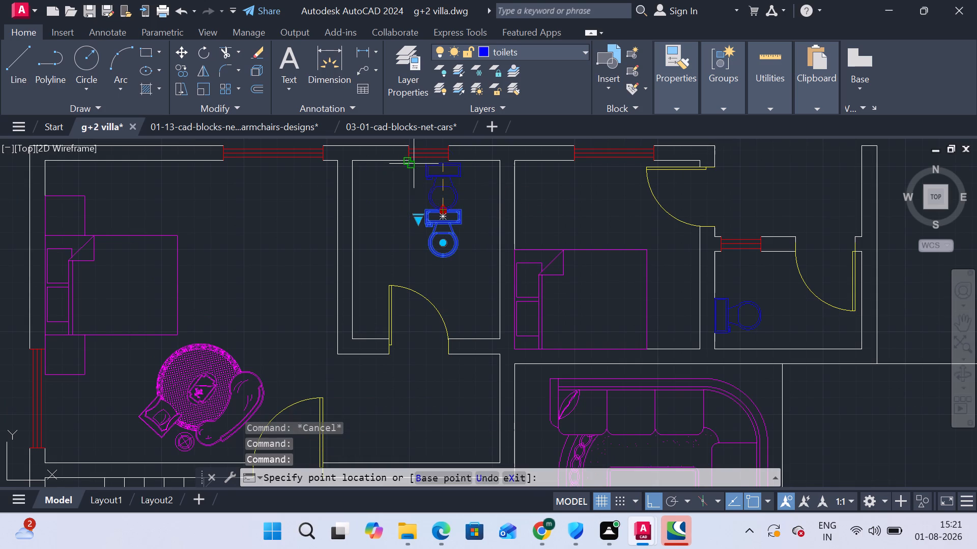
pyautogui.click(428, 164)
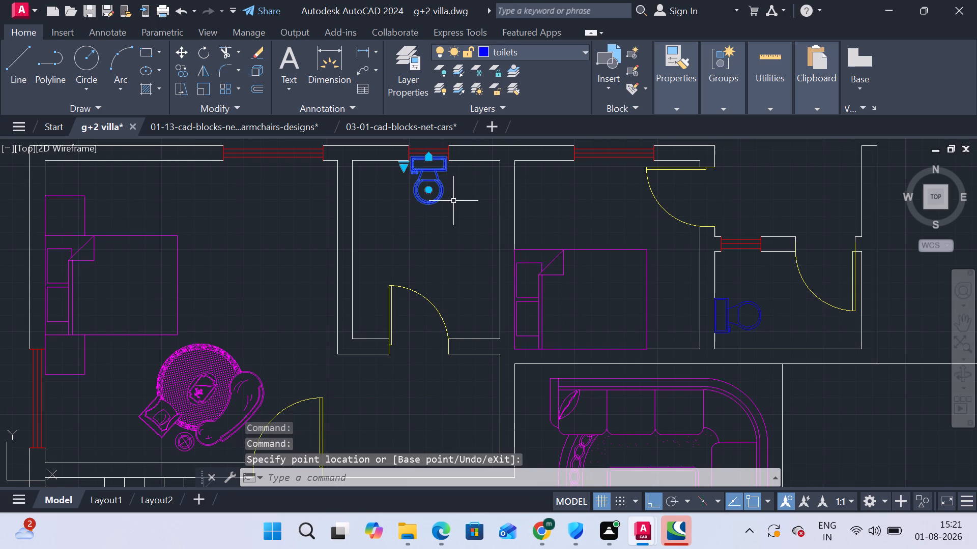
pyautogui.scroll(3, 455, 201)
pyautogui.moveTo(475, 232); pyautogui.dragTo(563, 486, button='middle')
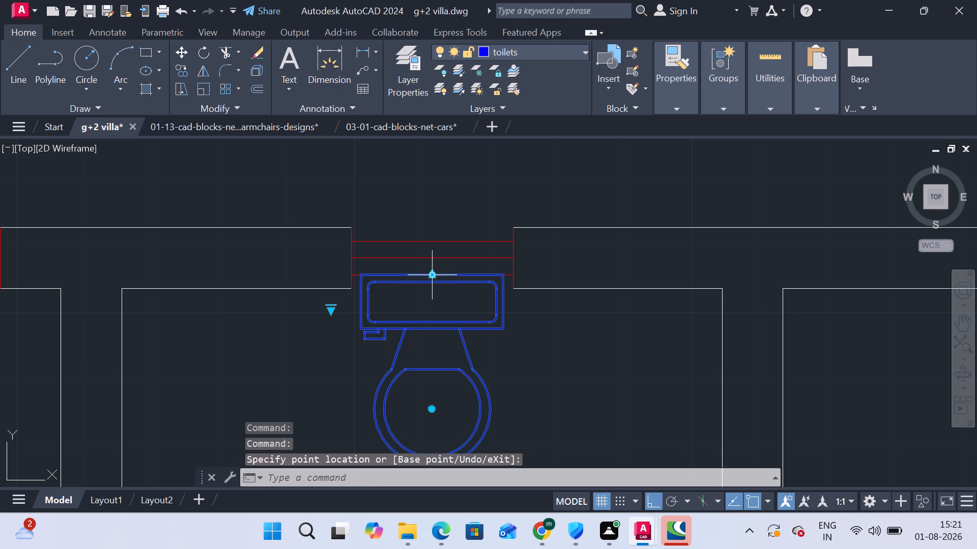
pyautogui.click(434, 273)
pyautogui.click(433, 298)
pyautogui.scroll(-3, 524, 355)
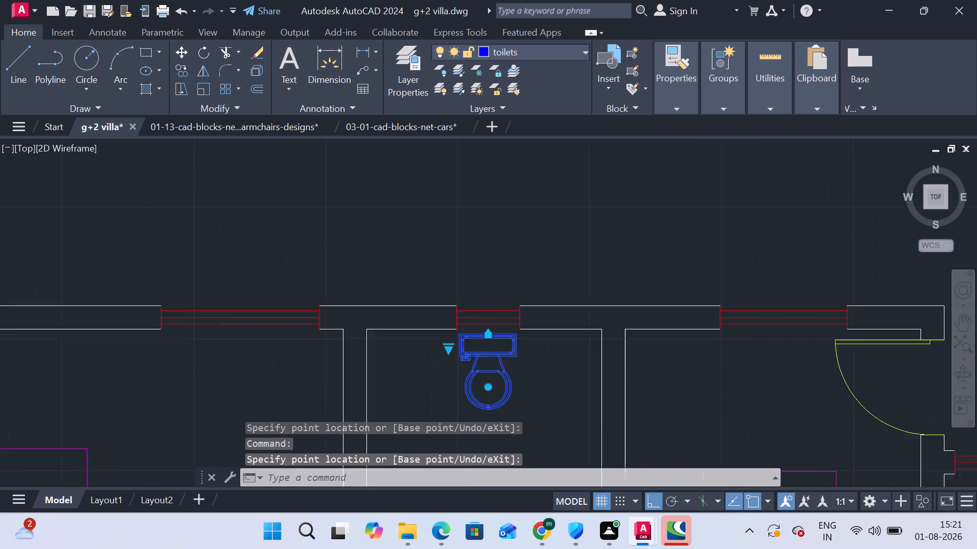
pyautogui.moveTo(544, 361); pyautogui.dragTo(563, 299, button='middle')
pyautogui.press('Escape')
# Copy the northeast bathroom's toilet into the small bathroom south of the staircase, with its tank against the west wall.
pyautogui.scroll(-2, 534, 365)
pyautogui.moveTo(533, 360); pyautogui.dragTo(549, 273, button='middle')
pyautogui.moveTo(541, 287); pyautogui.dragTo(534, 262, button='middle')
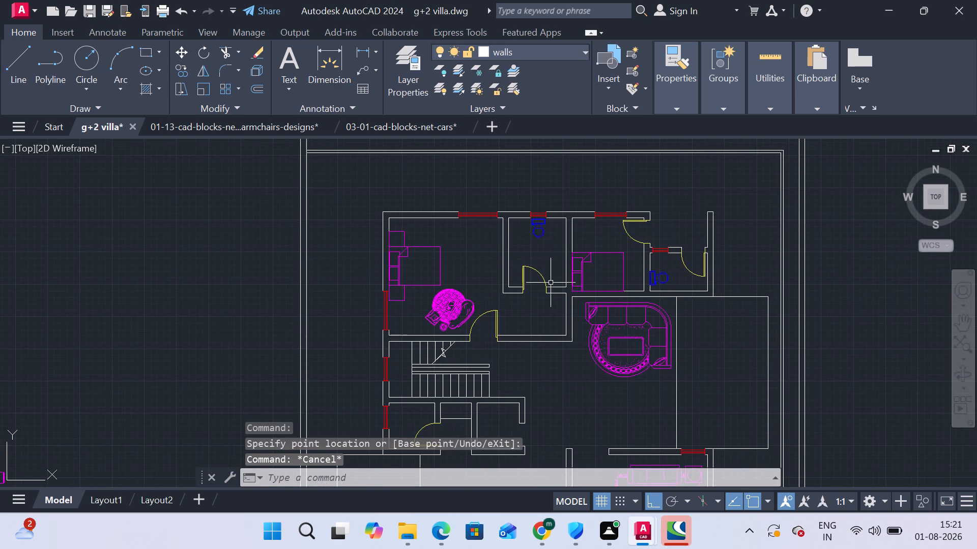
pyautogui.moveTo(562, 285); pyautogui.dragTo(466, 224, button='middle')
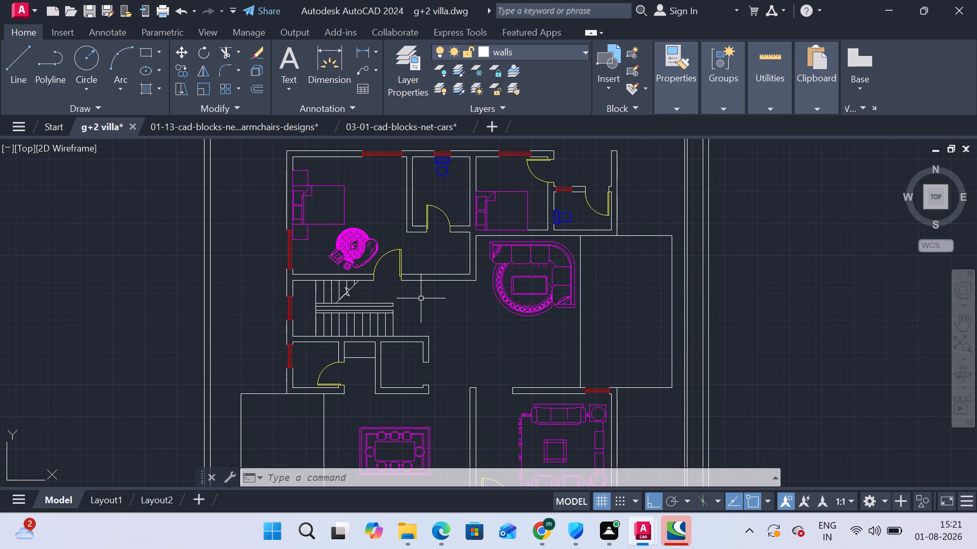
pyautogui.moveTo(393, 377); pyautogui.dragTo(390, 303, button='middle')
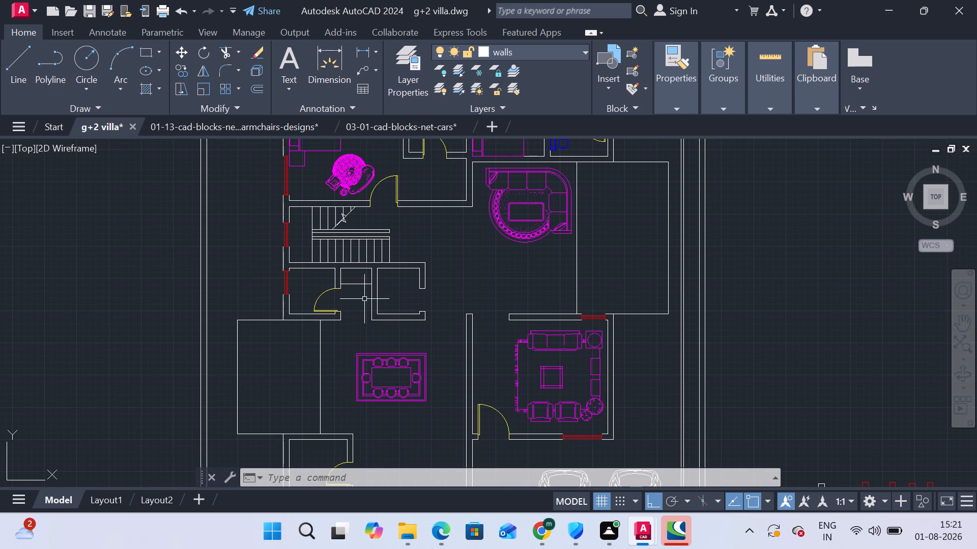
pyautogui.moveTo(463, 262); pyautogui.dragTo(485, 362, button='middle')
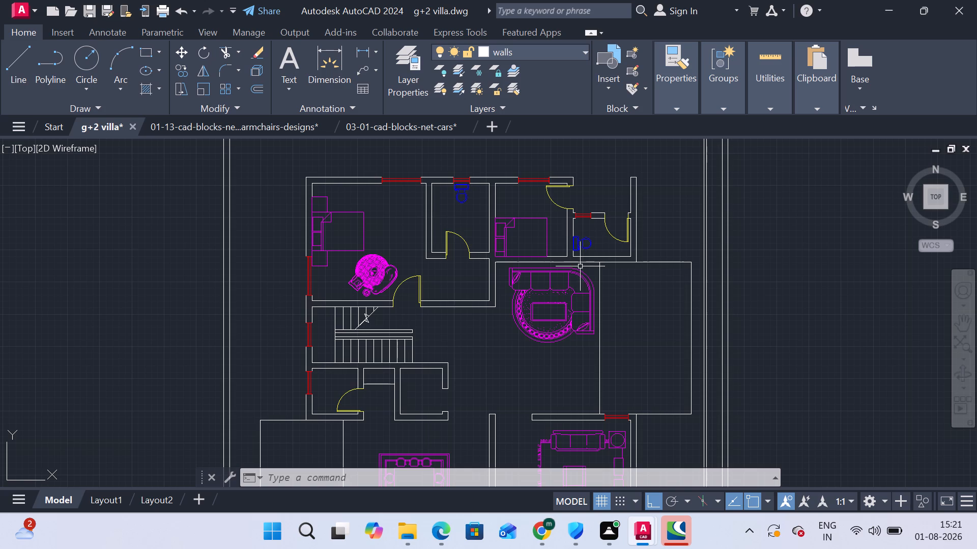
pyautogui.click(587, 240)
pyautogui.moveTo(177, 66); pyautogui.dragTo(182, 72)
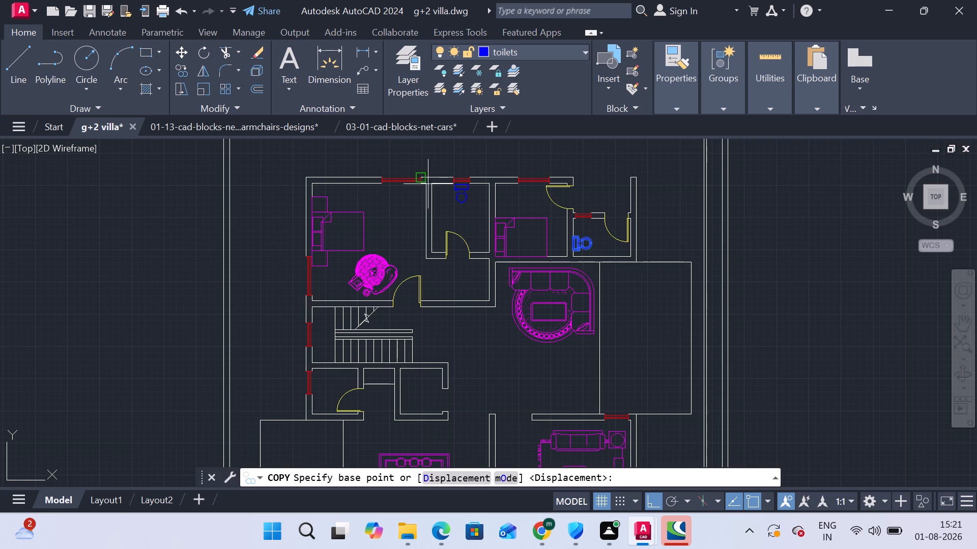
pyautogui.scroll(2, 577, 260)
pyautogui.click(566, 237)
pyautogui.scroll(-2, 227, 355)
pyautogui.moveTo(220, 349); pyautogui.dragTo(411, 250, button='middle')
pyautogui.press('F8')
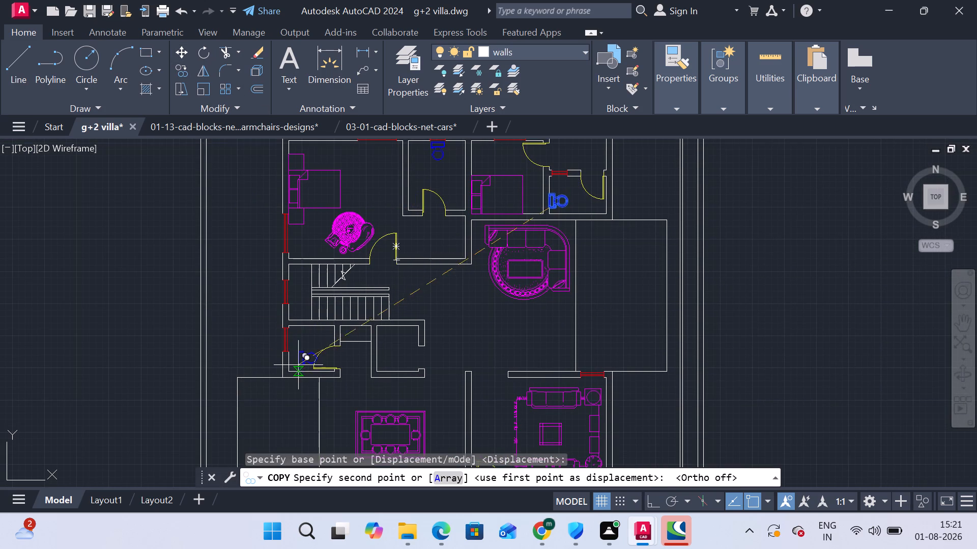
pyautogui.scroll(1, 295, 364)
pyautogui.click(286, 365)
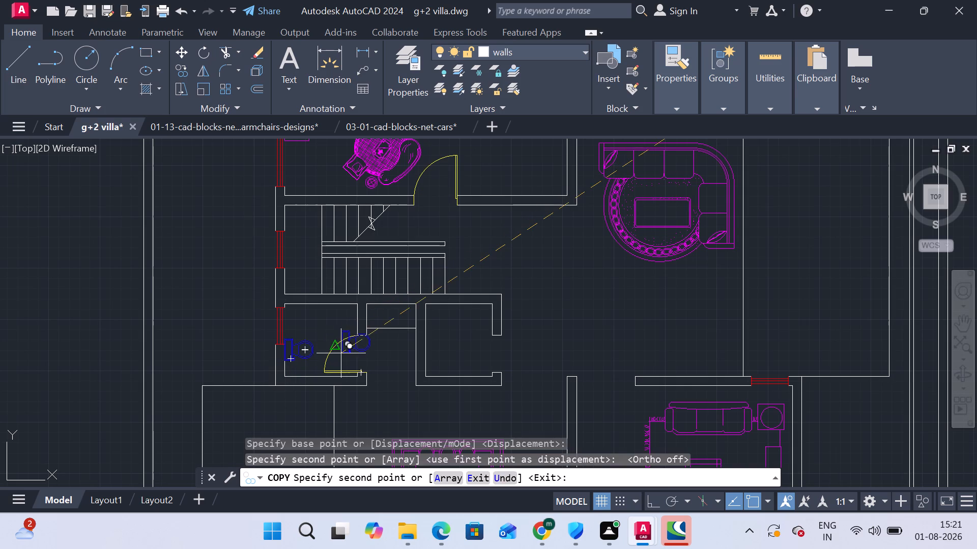
pyautogui.press('Escape')
# Examine the whole floor plan, from the kitchen and car area up to the northern bedrooms and bathrooms, to check the placed blocks.
pyautogui.moveTo(399, 331); pyautogui.dragTo(382, 281, button='middle')
pyautogui.scroll(-1, 384, 298)
pyautogui.moveTo(384, 298); pyautogui.dragTo(385, 227, button='middle')
pyautogui.scroll(-2, 383, 234)
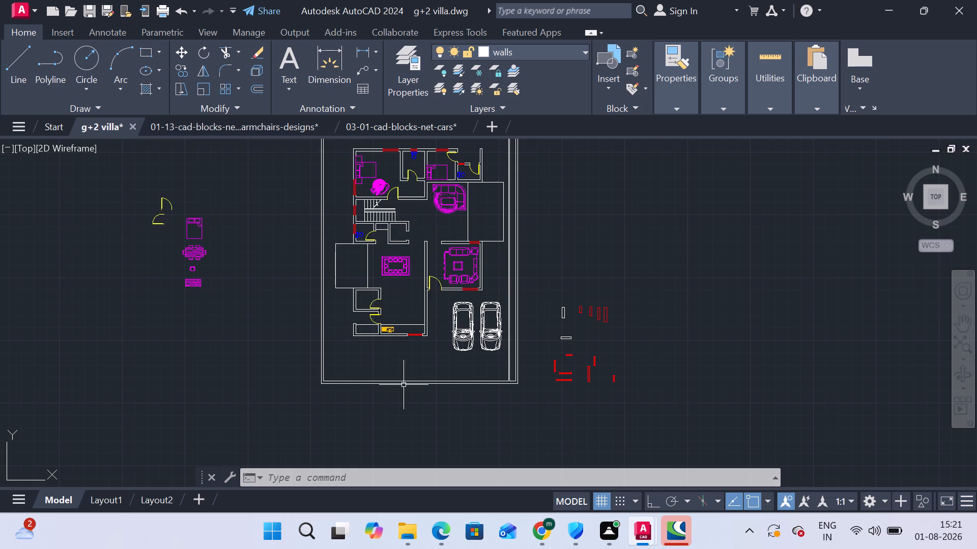
pyautogui.scroll(5, 383, 336)
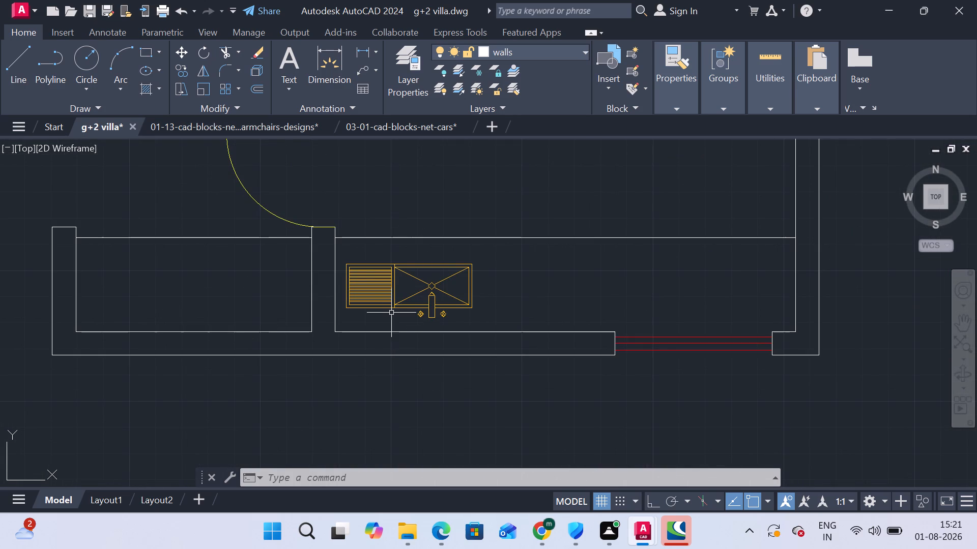
pyautogui.scroll(-2, 387, 312)
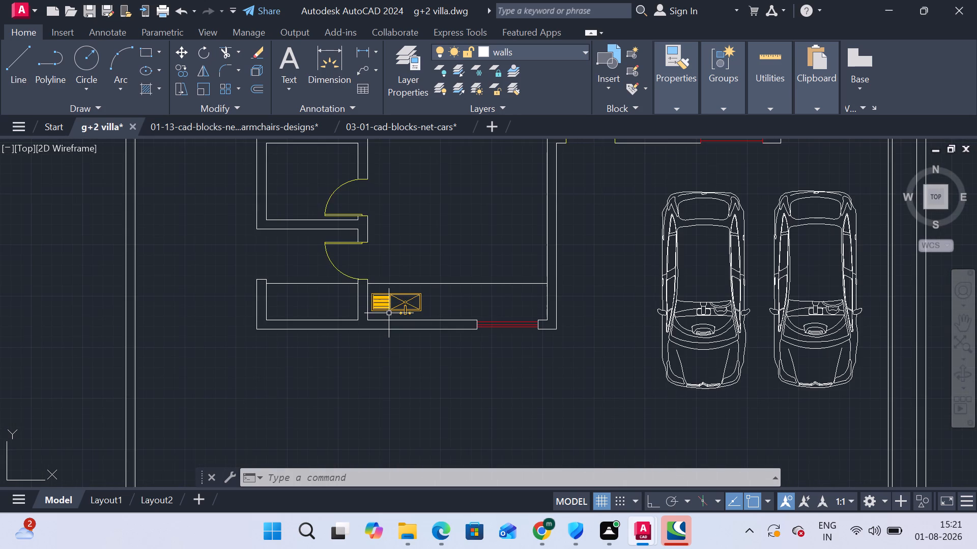
pyautogui.moveTo(393, 270); pyautogui.dragTo(410, 463, button='middle')
pyautogui.scroll(-2, 420, 371)
pyautogui.moveTo(420, 371); pyautogui.dragTo(451, 280, button='middle')
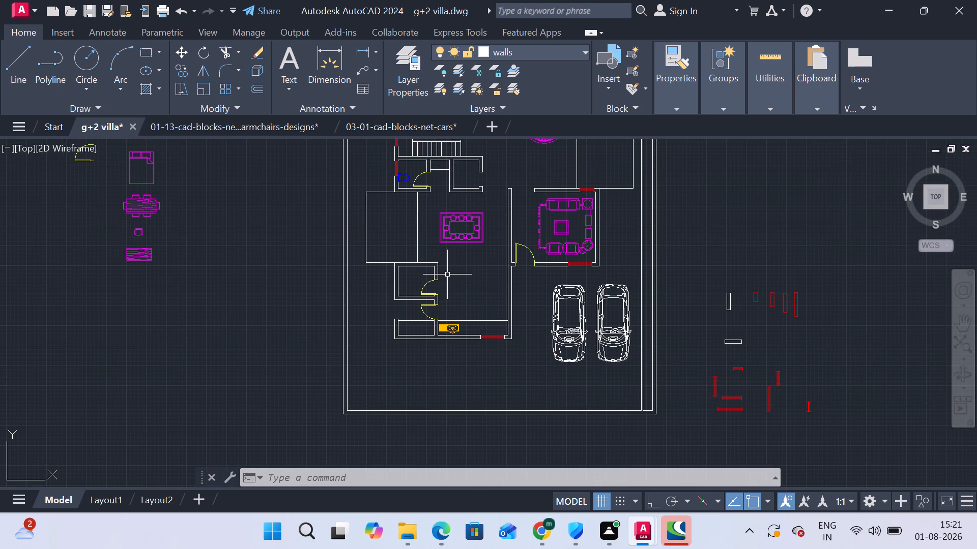
pyautogui.scroll(1, 407, 311)
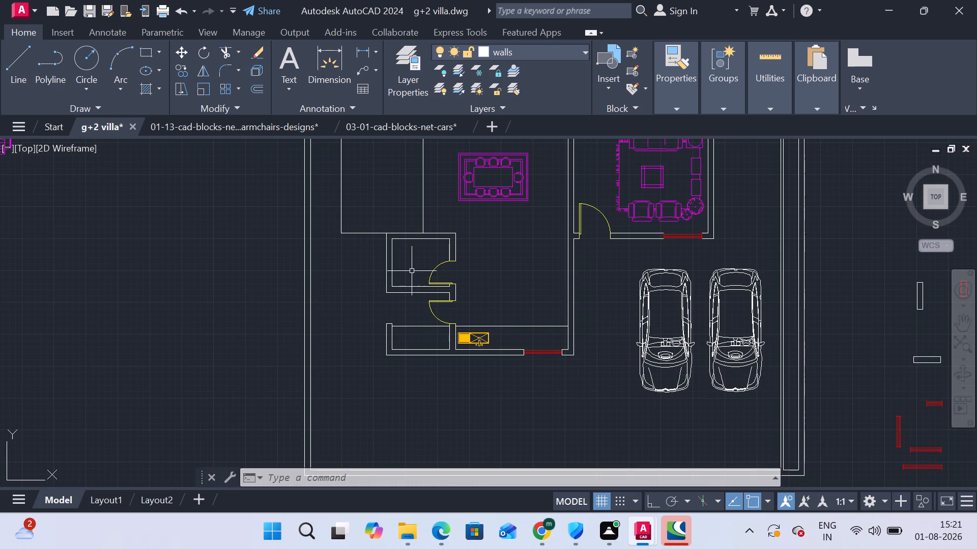
pyautogui.moveTo(442, 297); pyautogui.dragTo(353, 249, button='middle')
pyautogui.scroll(-1, 439, 298)
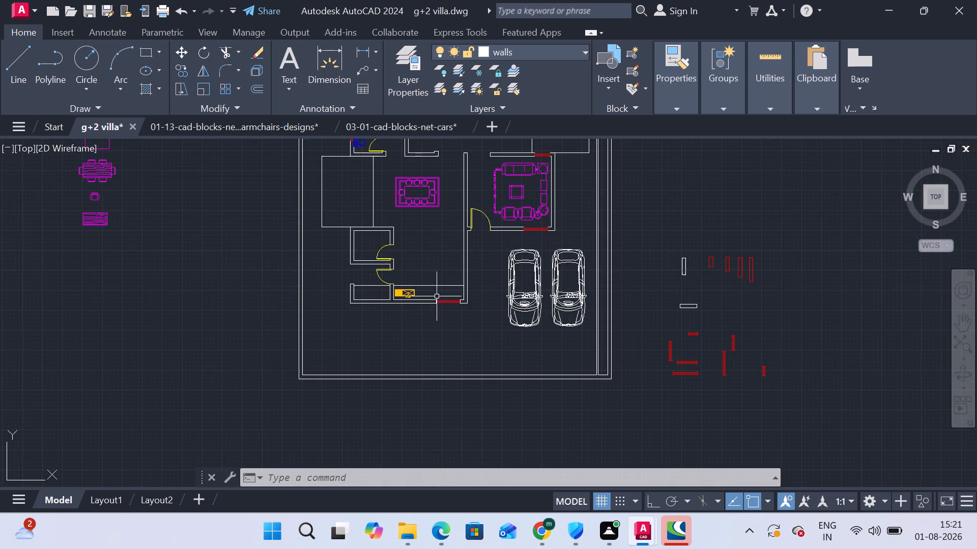
pyautogui.moveTo(439, 268); pyautogui.dragTo(419, 380, button='middle')
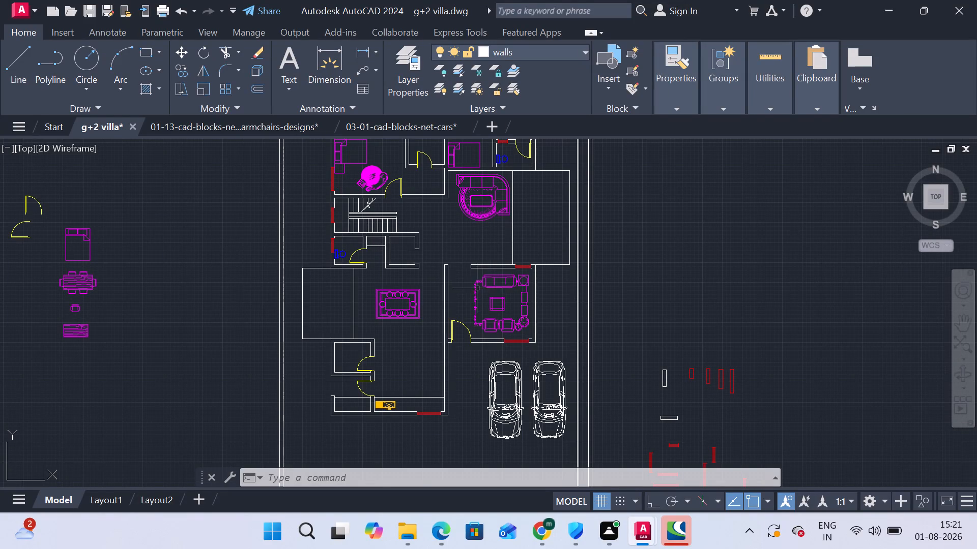
pyautogui.scroll(2, 415, 257)
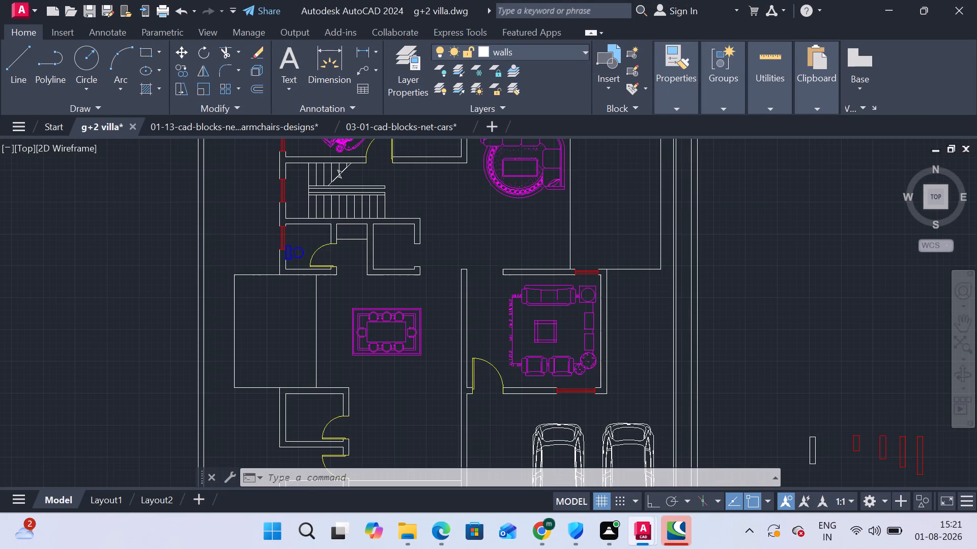
pyautogui.scroll(-2, 415, 257)
pyautogui.moveTo(432, 245); pyautogui.dragTo(334, 398, button='middle')
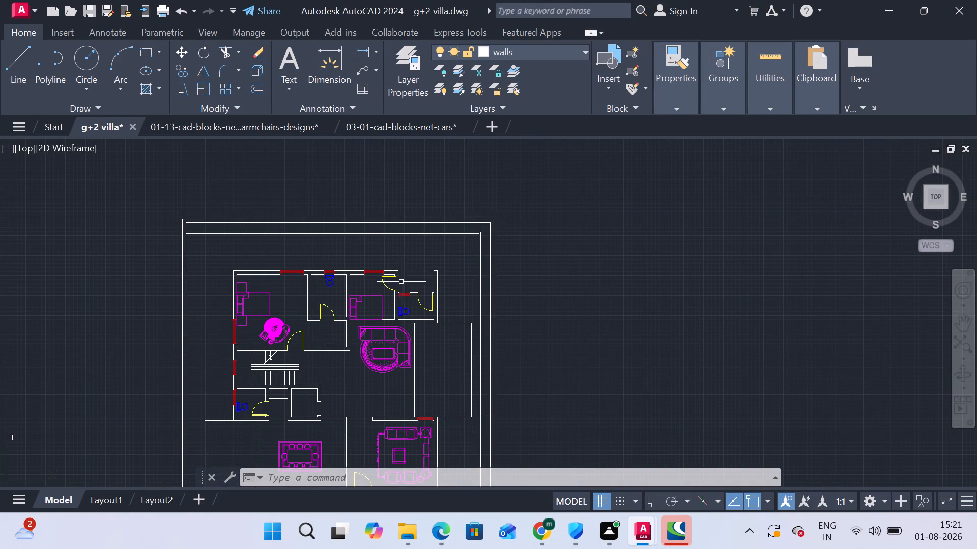
pyautogui.scroll(2, 397, 283)
pyautogui.moveTo(477, 329); pyautogui.dragTo(457, 242, button='middle')
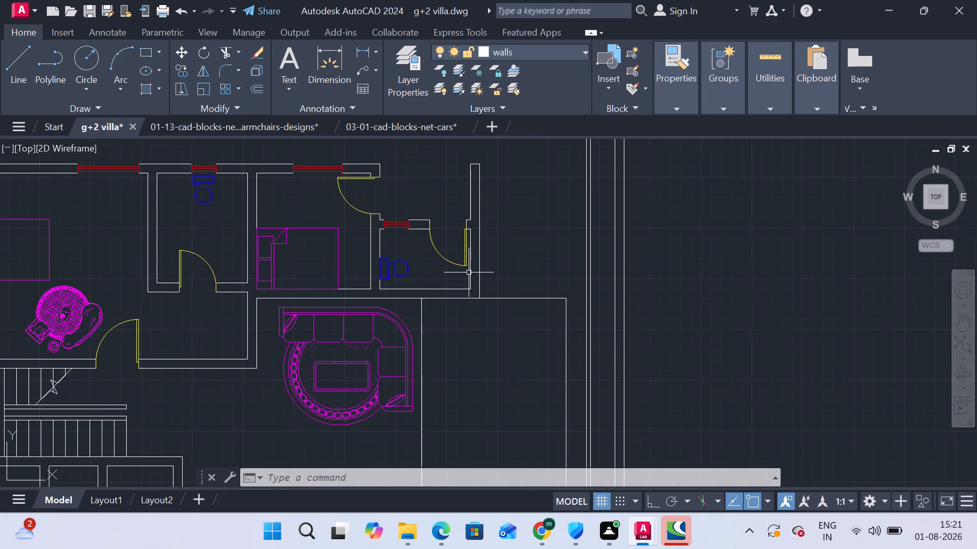
pyautogui.scroll(-1, 469, 279)
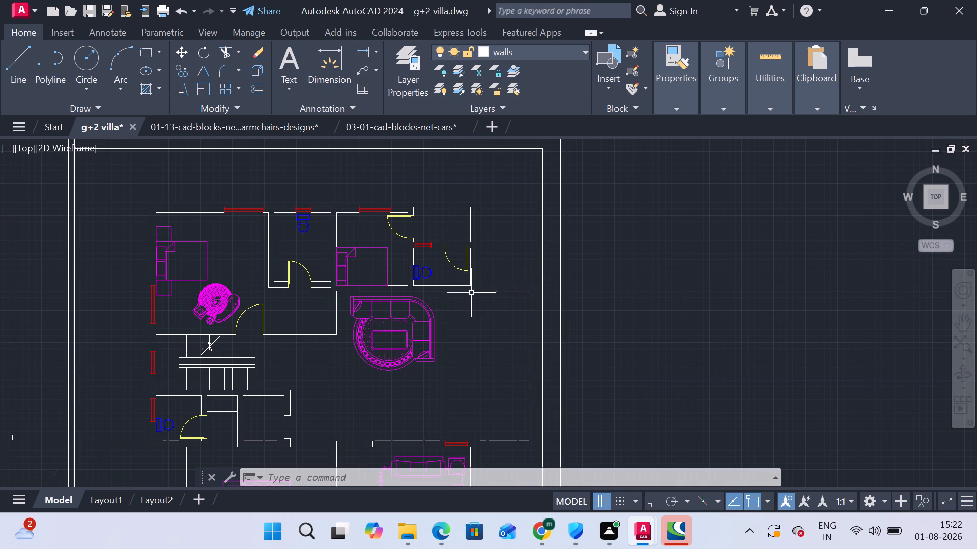
pyautogui.moveTo(462, 312); pyautogui.dragTo(452, 210, button='middle')
pyautogui.scroll(-1, 449, 232)
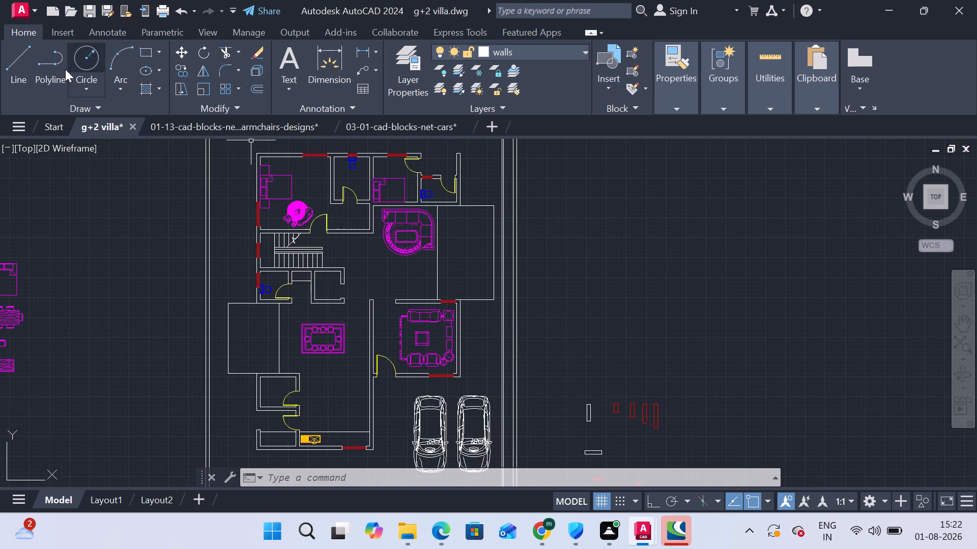
# Start a new hatch with the SOLID pattern in orange, colour 242,103,34.
pyautogui.click(103, 30)
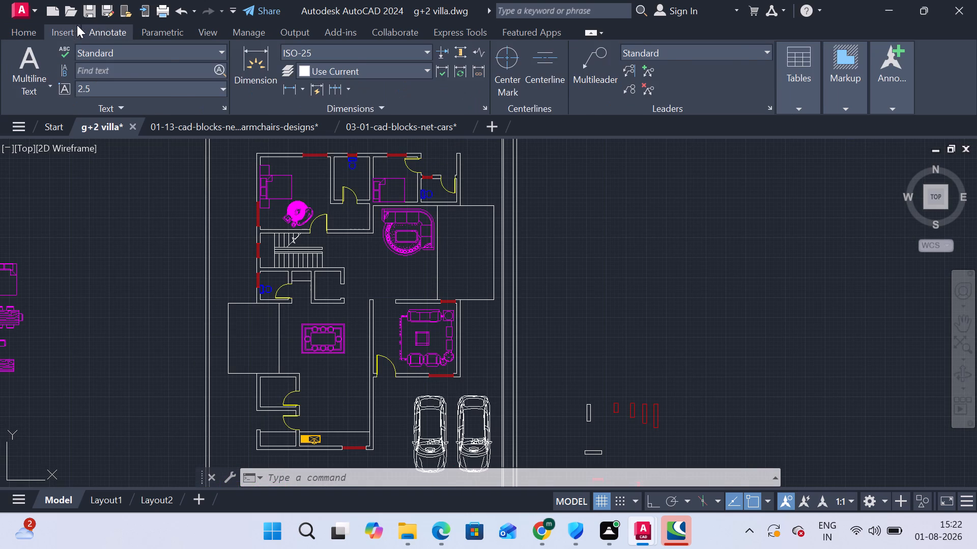
pyautogui.click(77, 25)
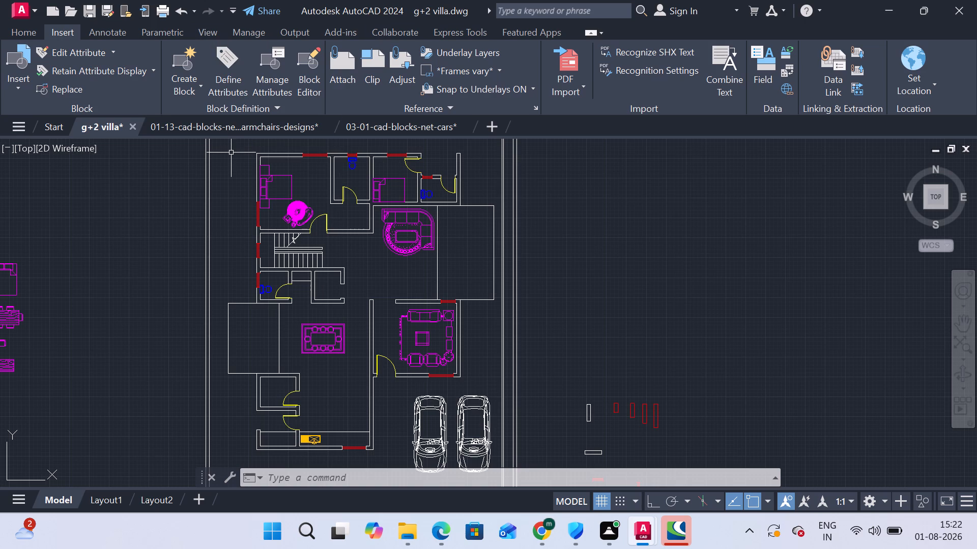
pyautogui.press('h')
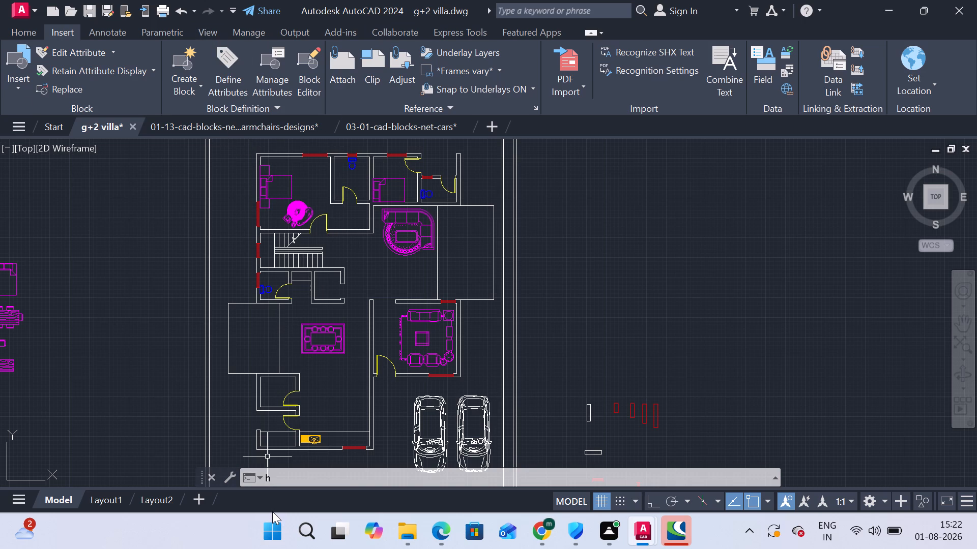
pyautogui.press('Return')
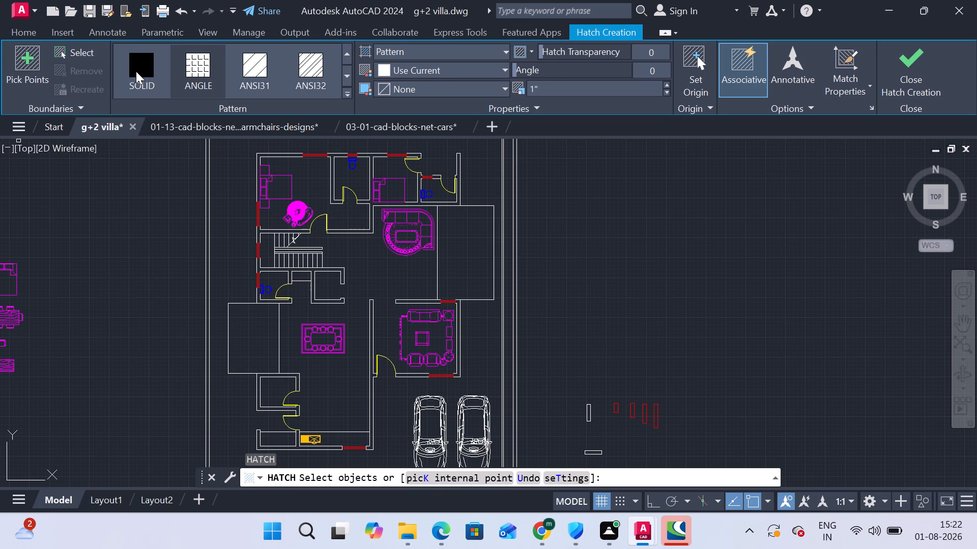
pyautogui.click(343, 91)
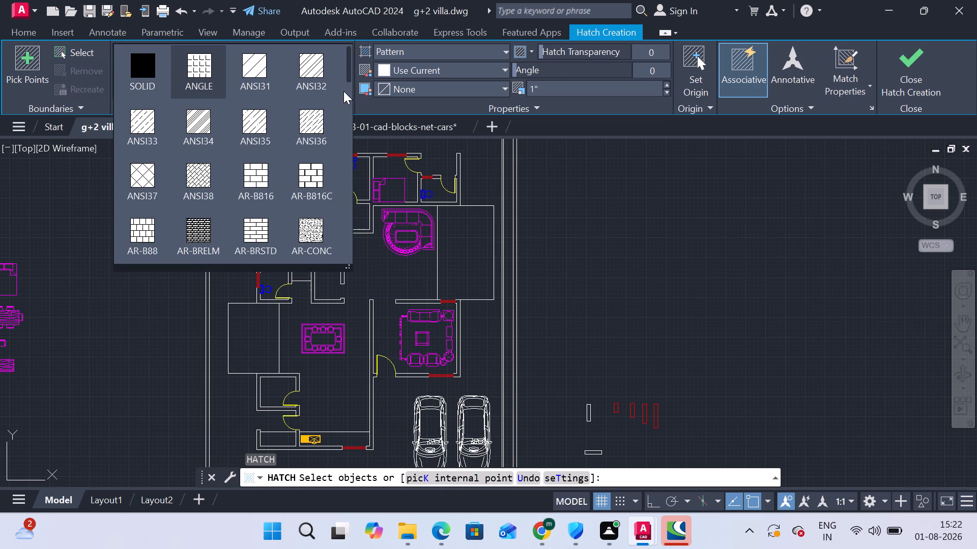
pyautogui.click(343, 91)
pyautogui.click(146, 71)
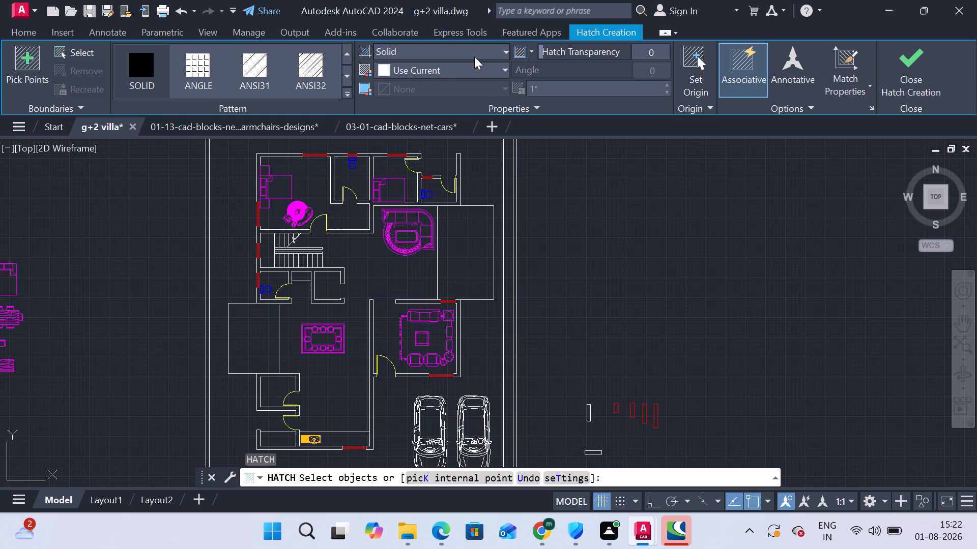
pyautogui.click(503, 67)
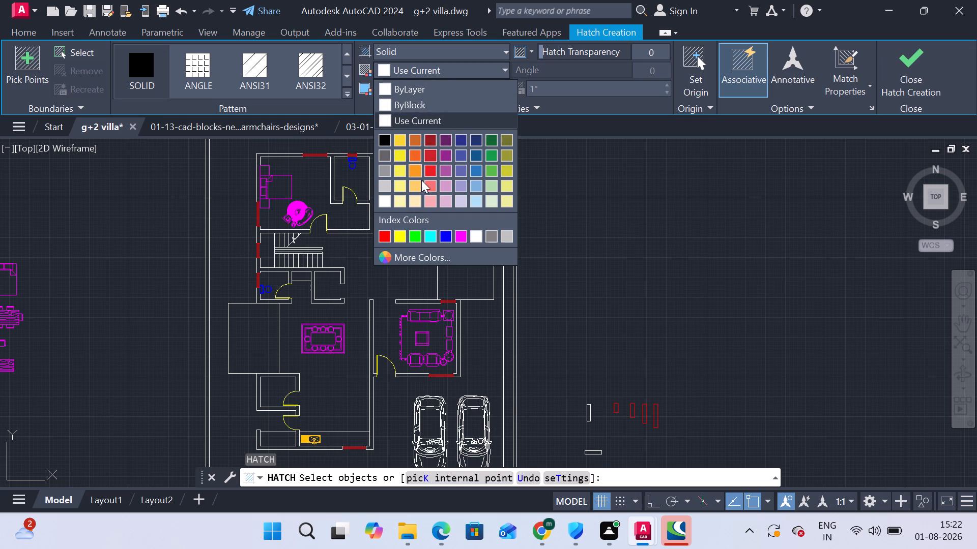
pyautogui.click(418, 152)
# Fill the rectangular area west of the dining room with the solid orange hatch by picking a point inside it.
pyautogui.scroll(1, 234, 315)
pyautogui.moveTo(248, 303); pyautogui.dragTo(247, 303, button='middle')
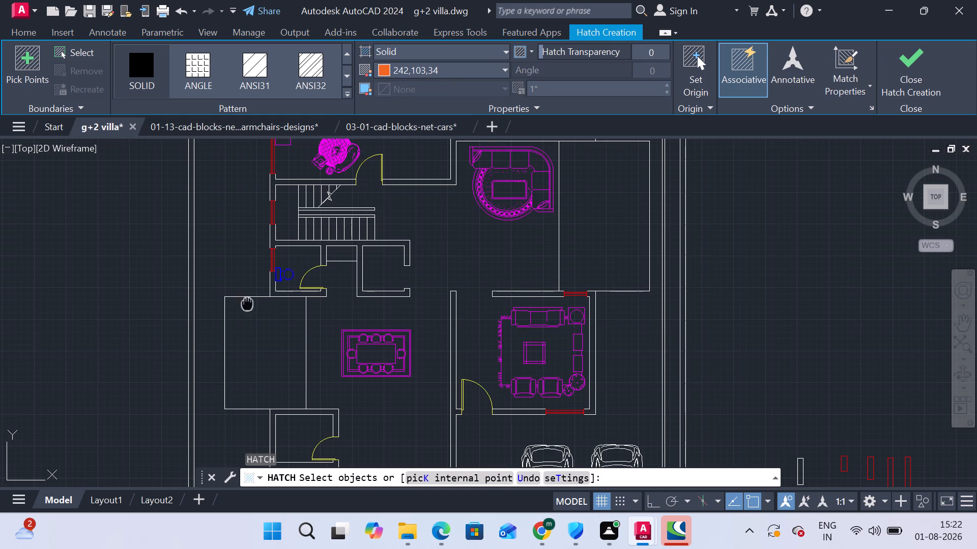
pyautogui.moveTo(247, 303); pyautogui.dragTo(239, 233, button='middle')
pyautogui.click(229, 258)
pyautogui.click(249, 271)
pyautogui.rightClick(249, 266)
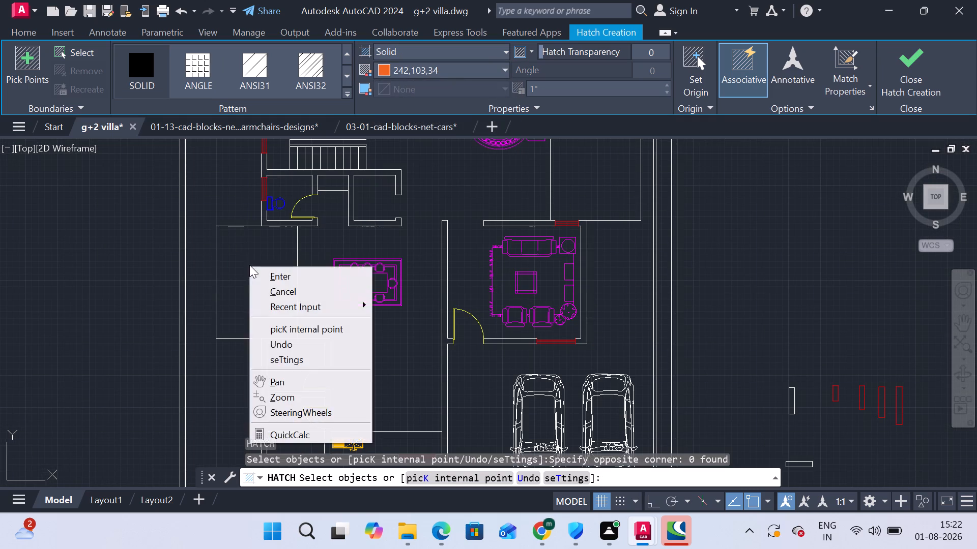
pyautogui.click(239, 249)
pyautogui.click(238, 241)
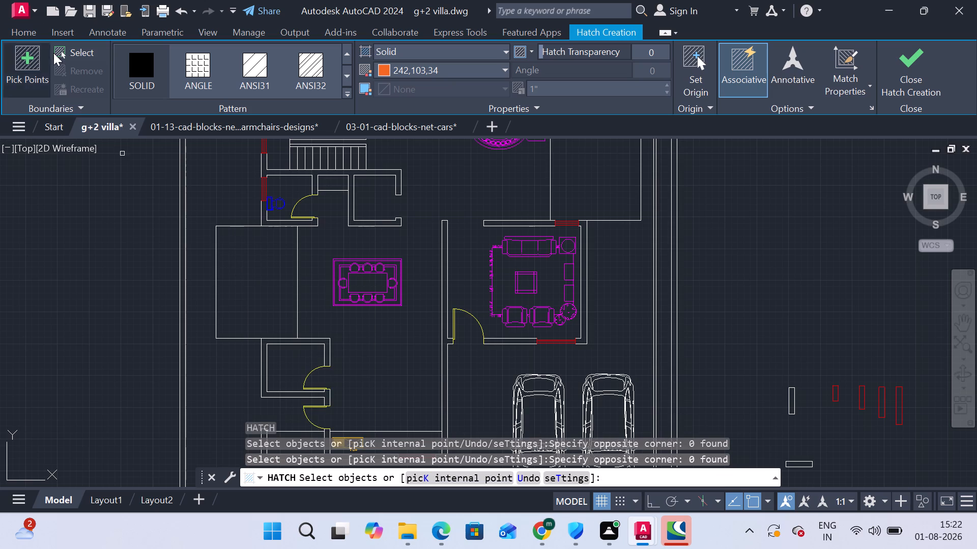
pyautogui.click(61, 53)
pyautogui.click(229, 263)
pyautogui.click(223, 255)
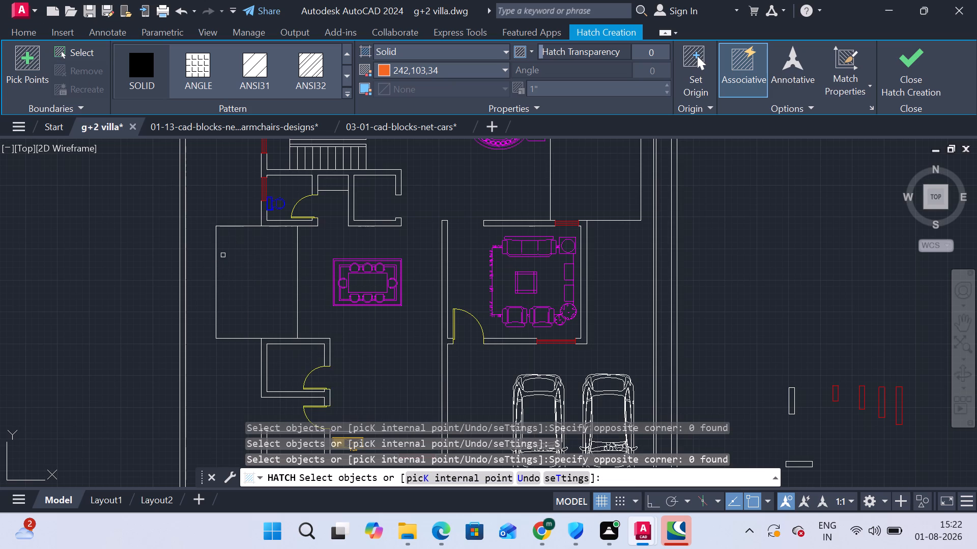
pyautogui.click(228, 251)
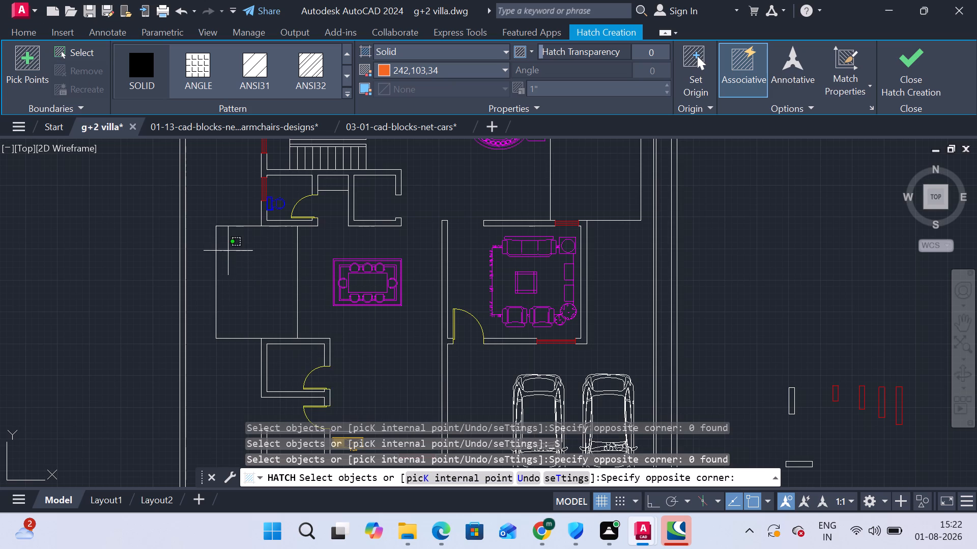
pyautogui.click(227, 248)
pyautogui.click(37, 58)
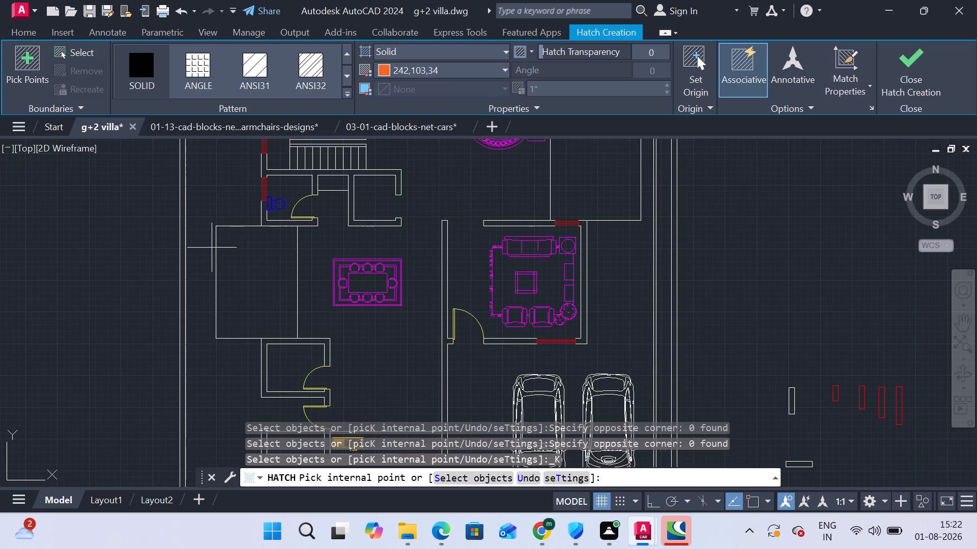
pyautogui.click(218, 233)
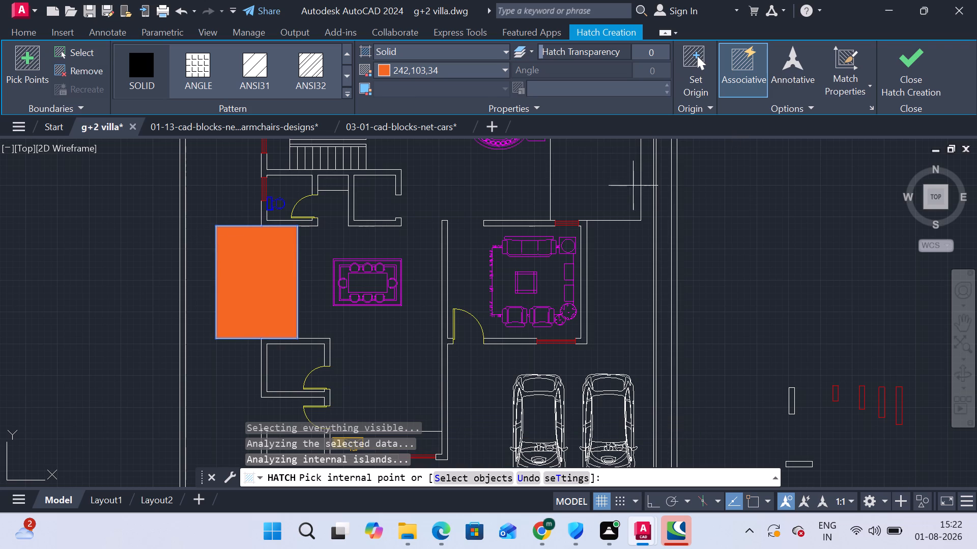
# Fill the rectangular area east of the living room with the same solid orange hatch.
pyautogui.moveTo(632, 216); pyautogui.dragTo(564, 280, button='middle')
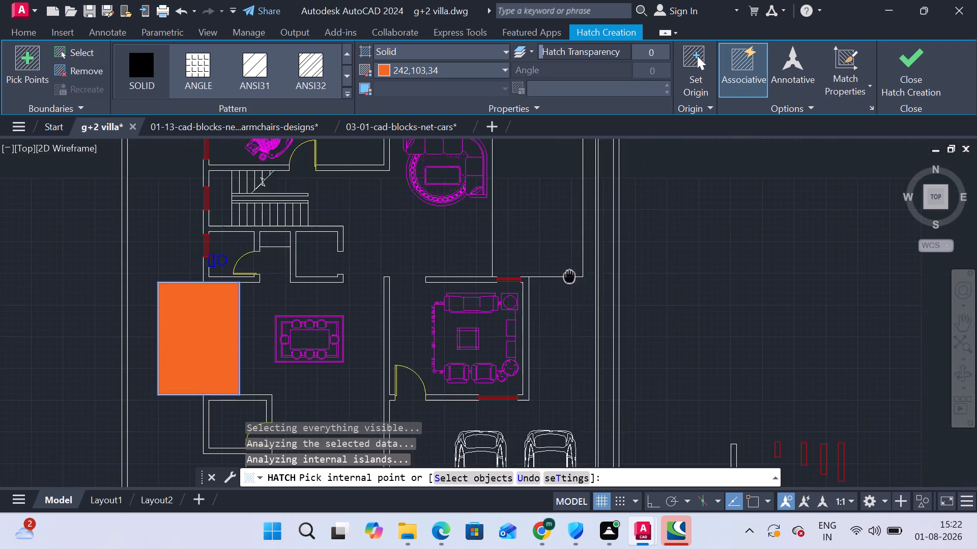
pyautogui.moveTo(564, 280); pyautogui.dragTo(537, 312, button='middle')
pyautogui.click(31, 58)
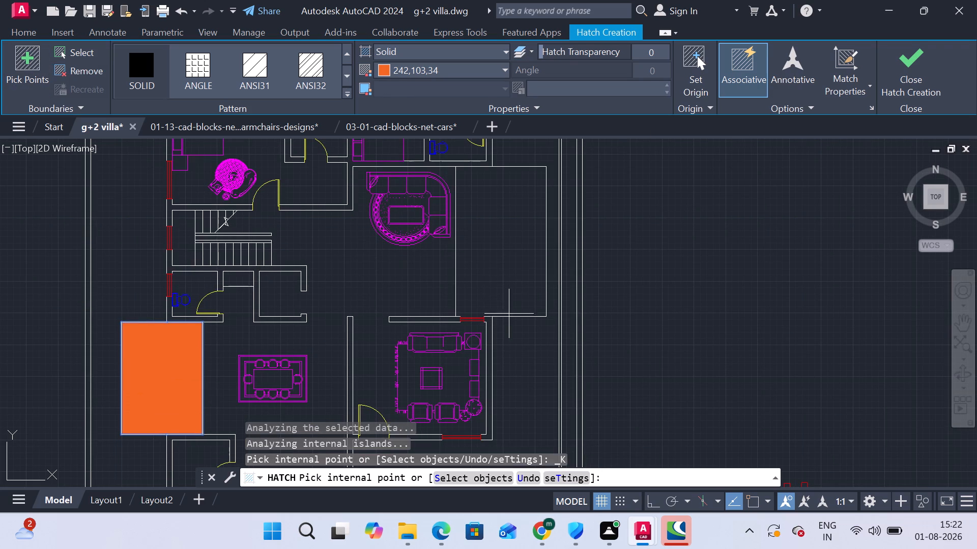
pyautogui.click(539, 316)
pyautogui.scroll(-1, 498, 268)
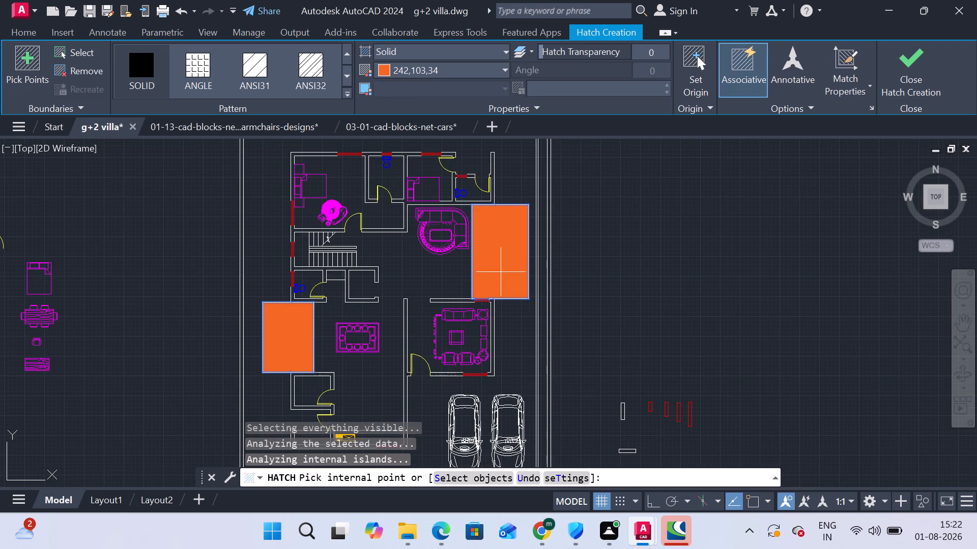
pyautogui.moveTo(501, 272); pyautogui.dragTo(482, 233, button='middle')
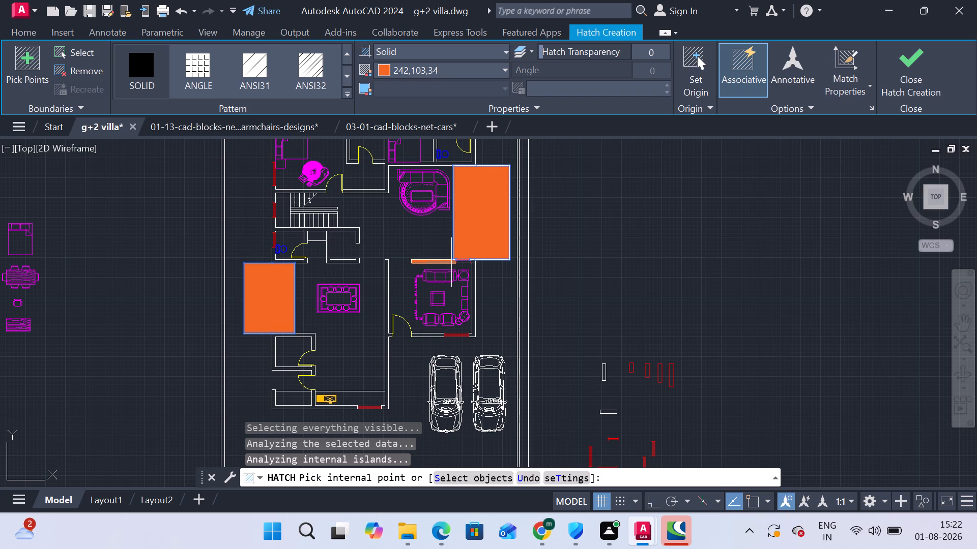
pyautogui.moveTo(411, 254); pyautogui.dragTo(405, 315, button='middle')
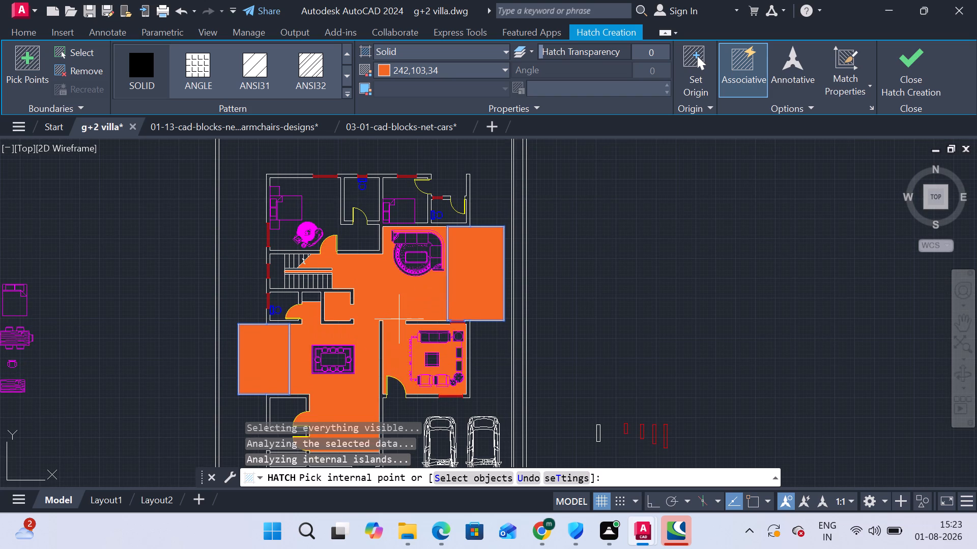
pyautogui.moveTo(399, 315); pyautogui.dragTo(400, 254, button='middle')
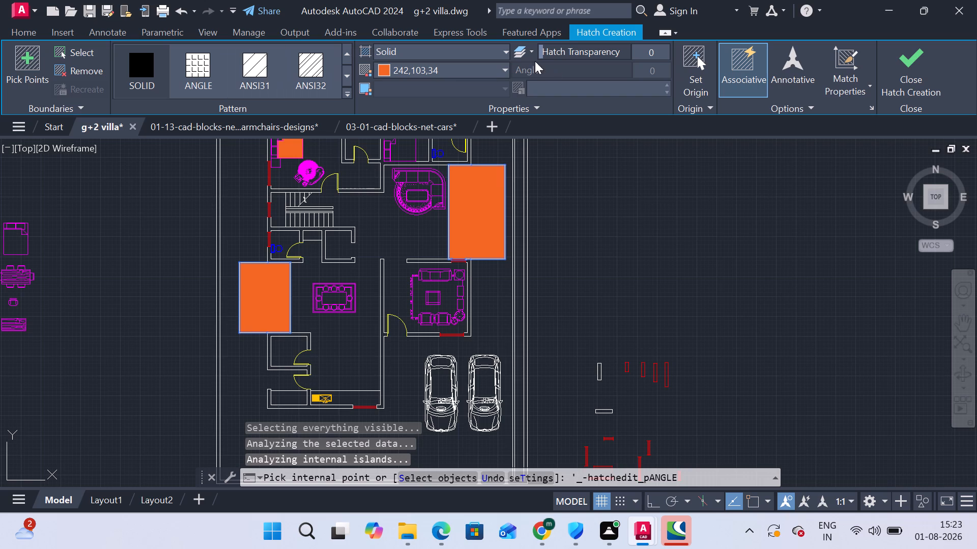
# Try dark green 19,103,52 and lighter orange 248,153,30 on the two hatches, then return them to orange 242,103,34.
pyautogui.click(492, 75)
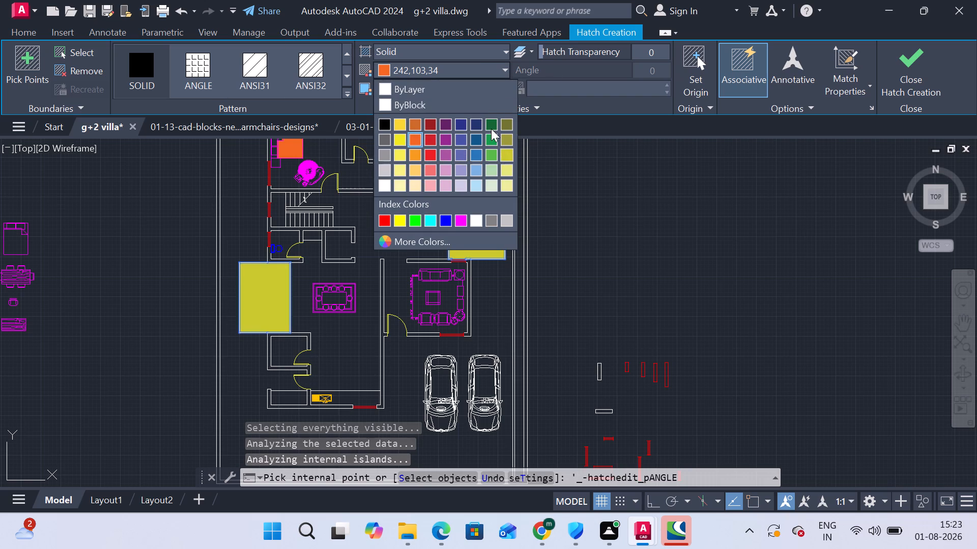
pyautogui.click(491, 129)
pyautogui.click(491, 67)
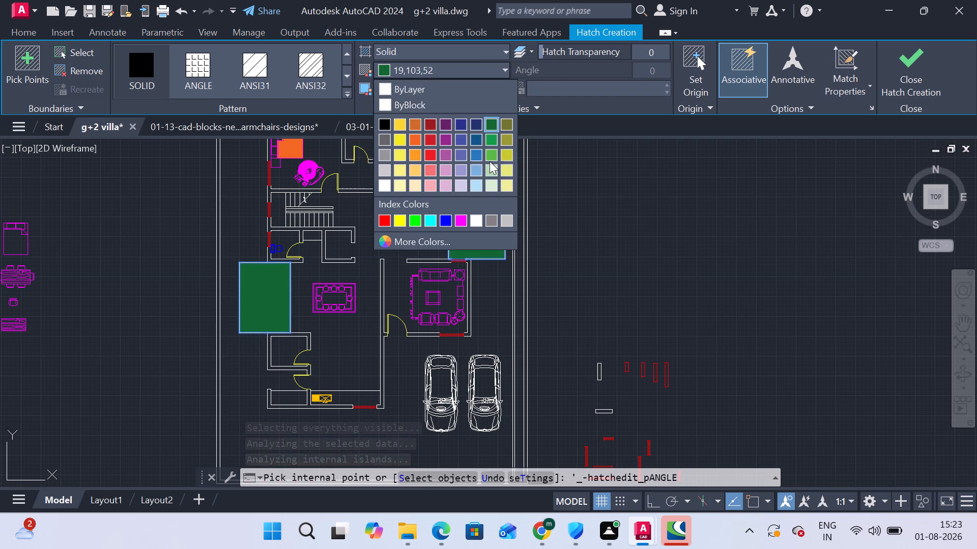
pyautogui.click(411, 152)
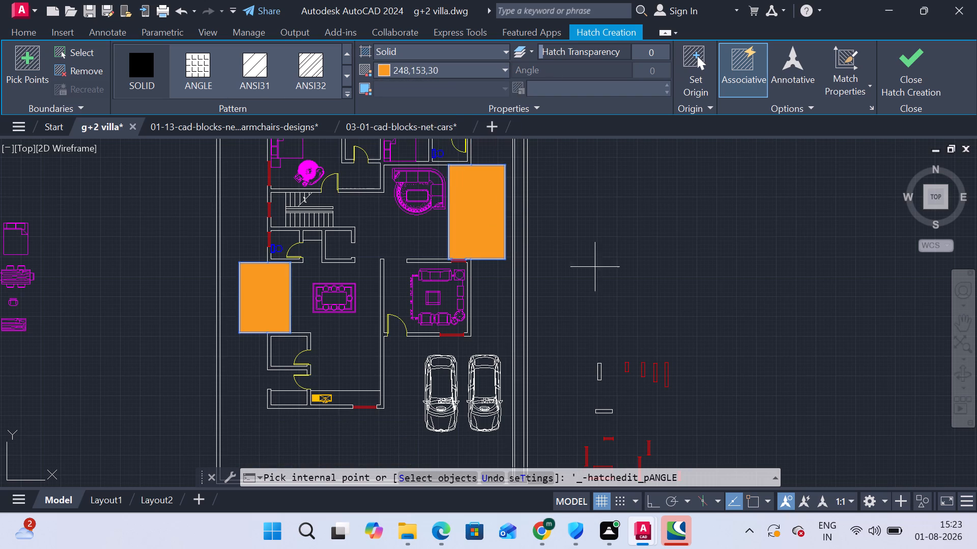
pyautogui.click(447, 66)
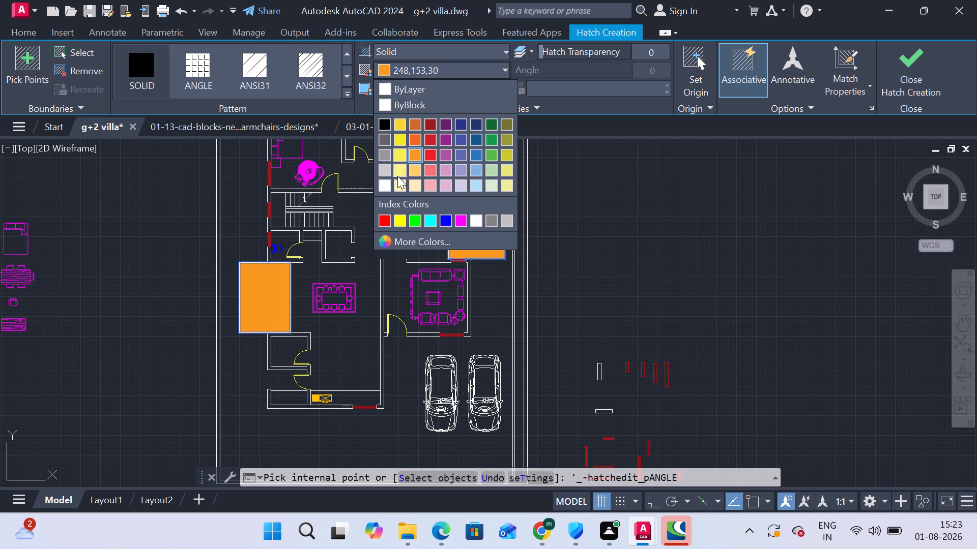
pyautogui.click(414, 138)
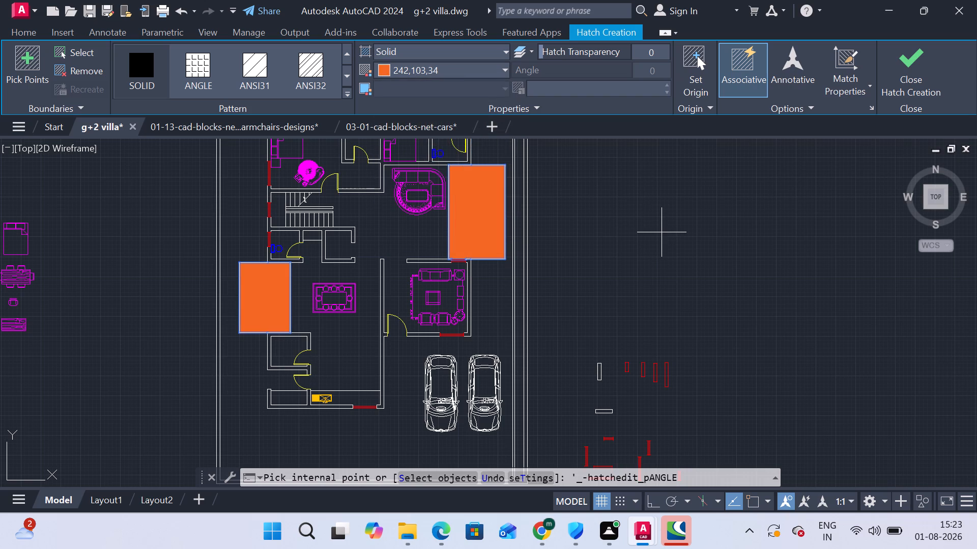
# Fill the yard surrounding the house inside the boundary wall with a new SOLID hatch in green, colour 19,155,72.
pyautogui.press('Escape')
pyautogui.press('Escape')
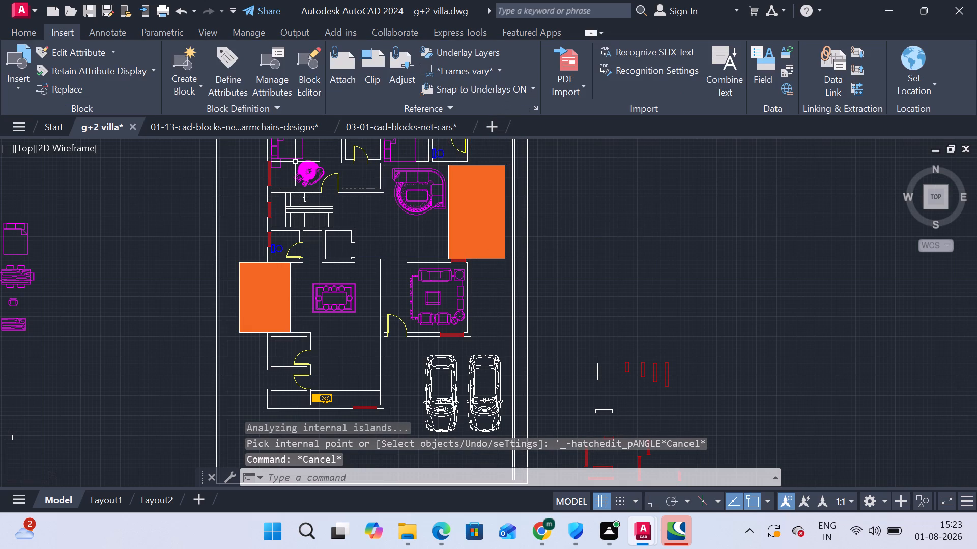
pyautogui.press('h')
pyautogui.press('Return')
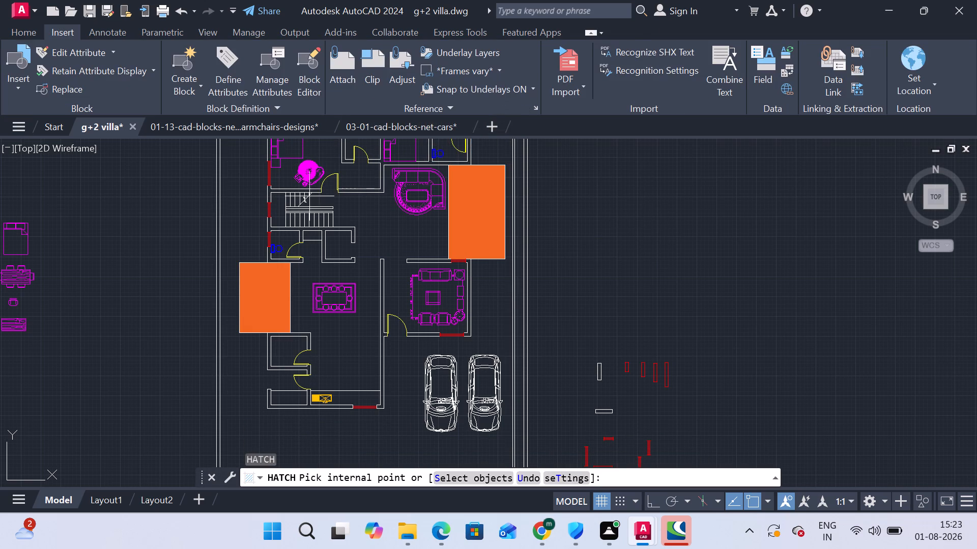
pyautogui.click(146, 74)
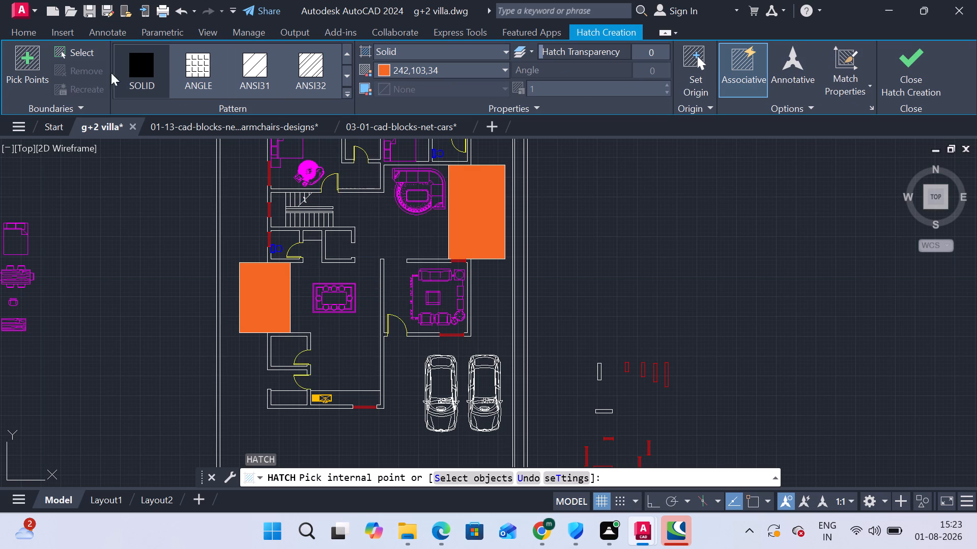
pyautogui.click(18, 54)
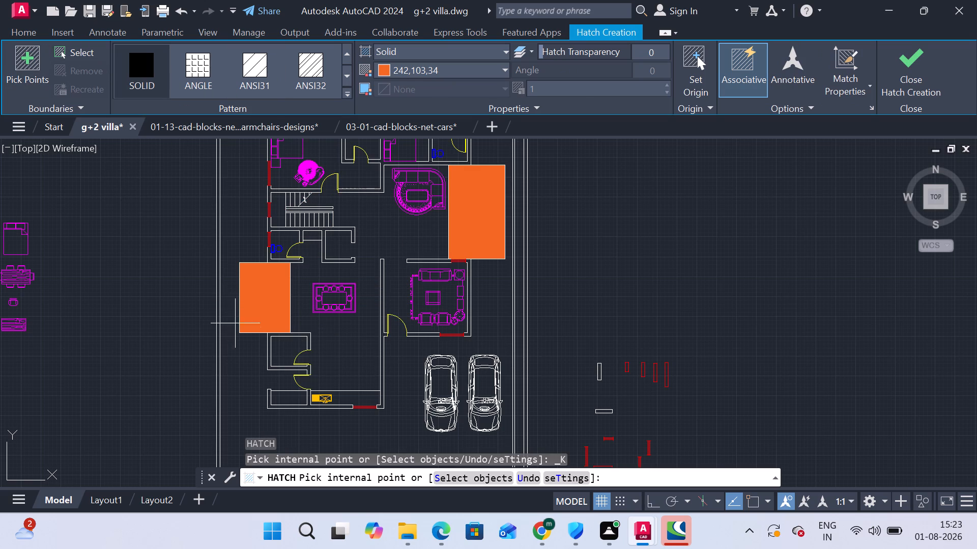
pyautogui.click(489, 70)
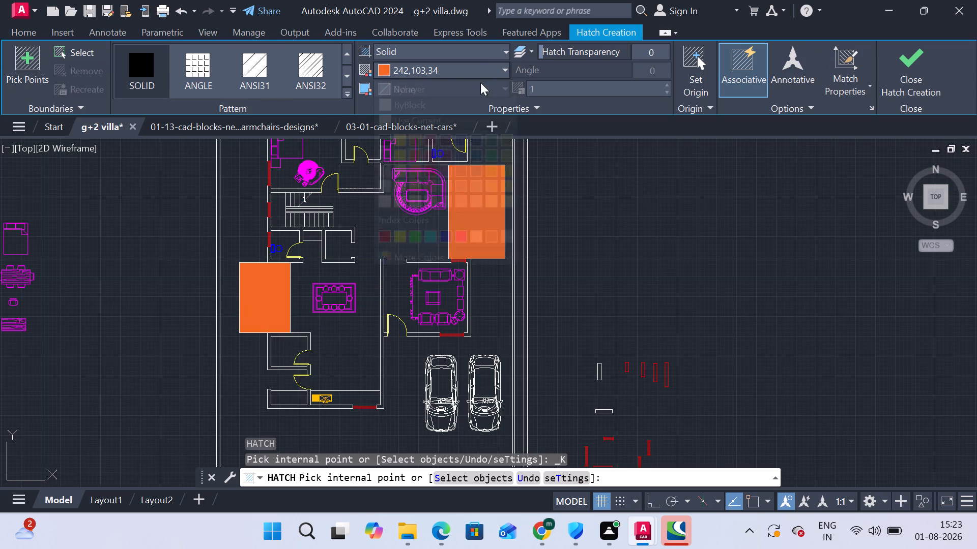
pyautogui.click(493, 152)
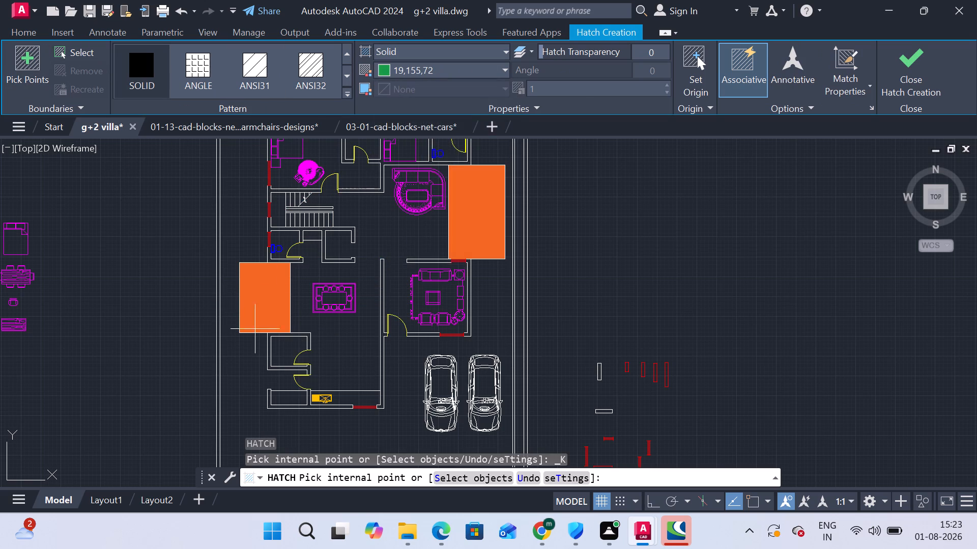
pyautogui.click(262, 335)
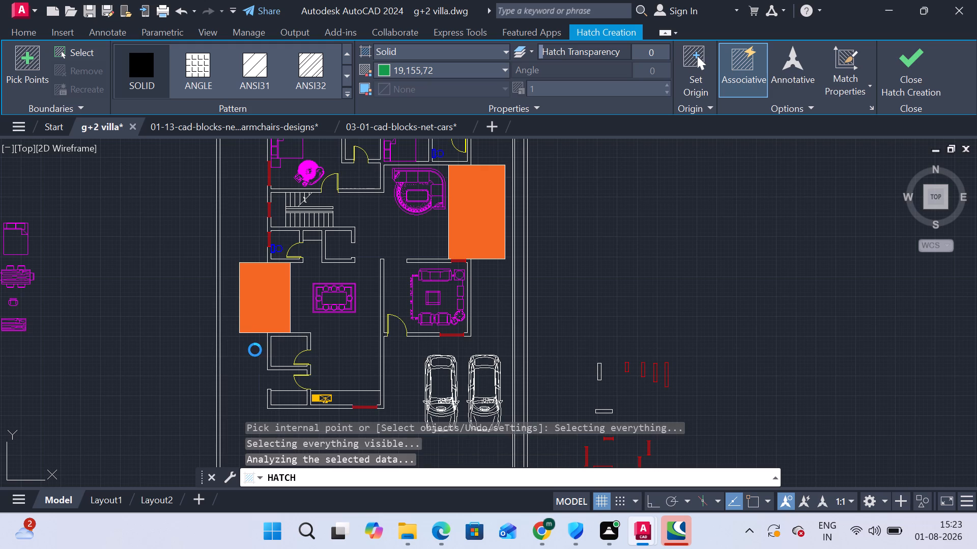
pyautogui.scroll(-1, 252, 352)
pyautogui.moveTo(251, 352); pyautogui.dragTo(258, 274, button='middle')
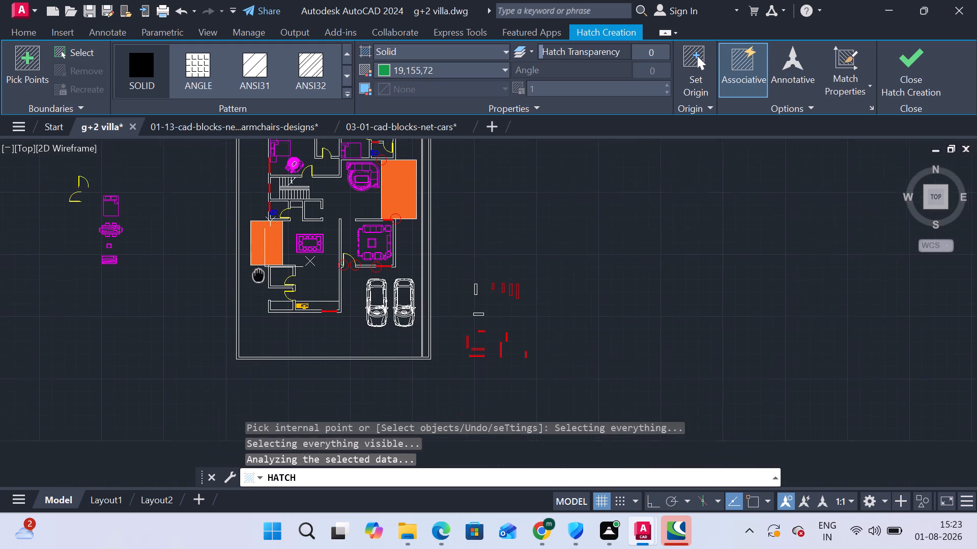
pyautogui.moveTo(258, 274); pyautogui.dragTo(258, 273, button='middle')
pyautogui.click(258, 281)
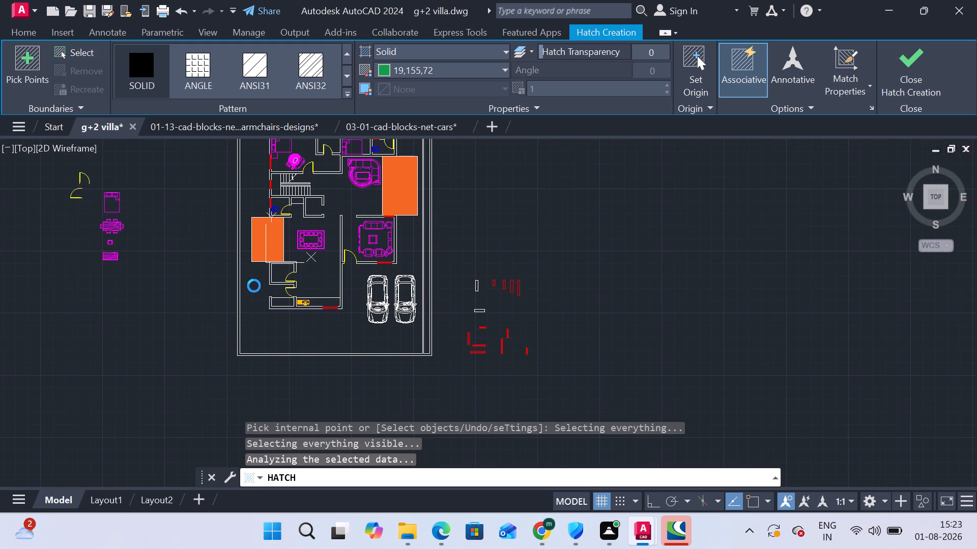
pyautogui.scroll(4, 265, 252)
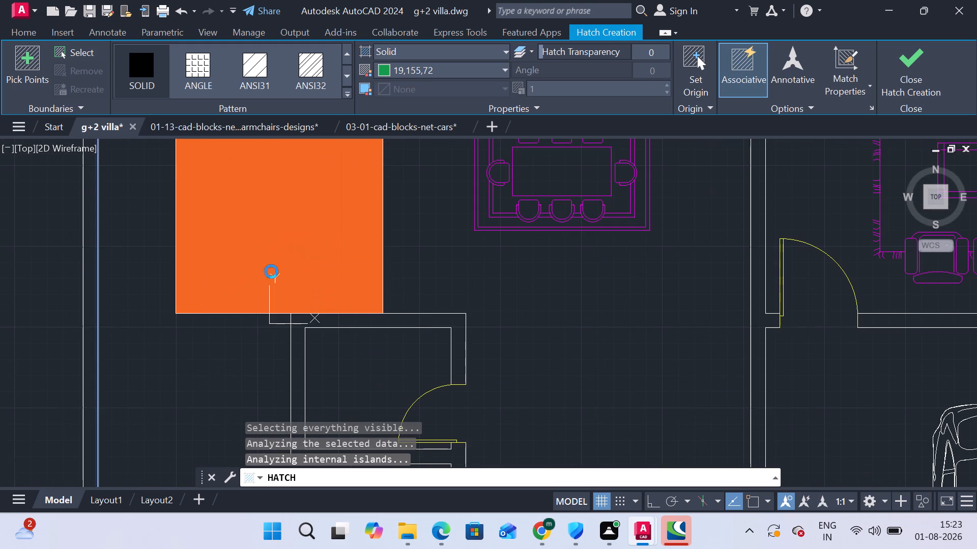
pyautogui.scroll(-2, 261, 337)
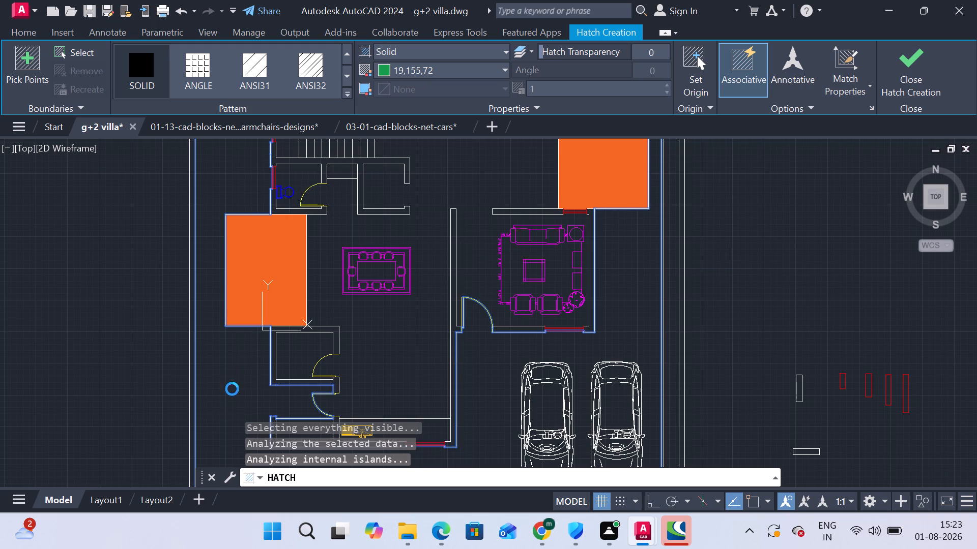
pyautogui.scroll(-1, 232, 389)
pyautogui.moveTo(230, 388); pyautogui.dragTo(236, 285, button='middle')
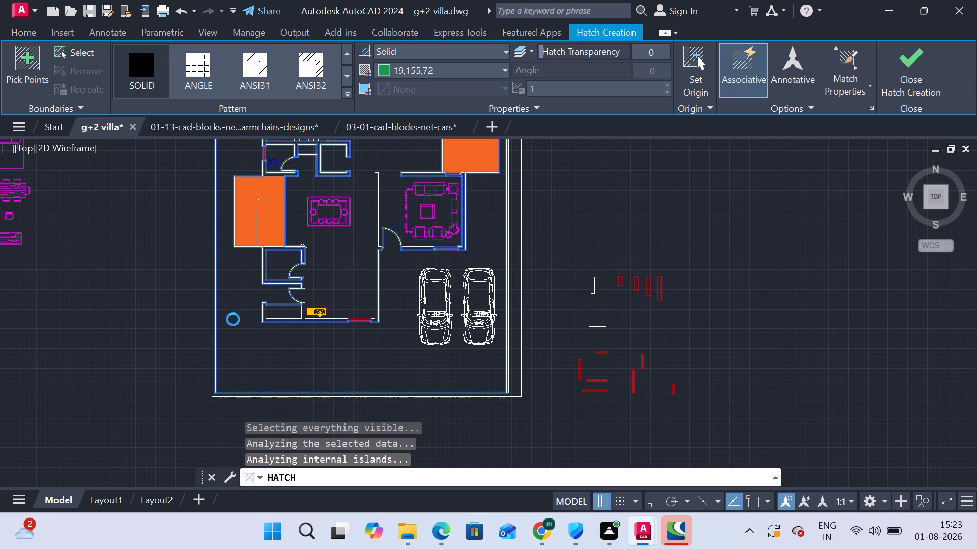
pyautogui.moveTo(239, 326); pyautogui.dragTo(240, 410, button='middle')
pyautogui.moveTo(245, 207); pyautogui.dragTo(249, 231, button='middle')
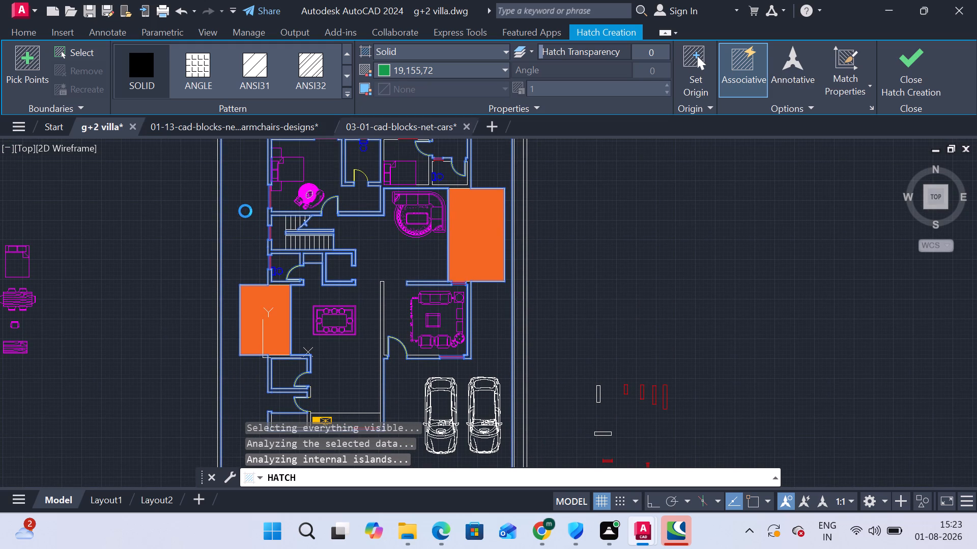
pyautogui.moveTo(245, 226); pyautogui.dragTo(245, 293, button='middle')
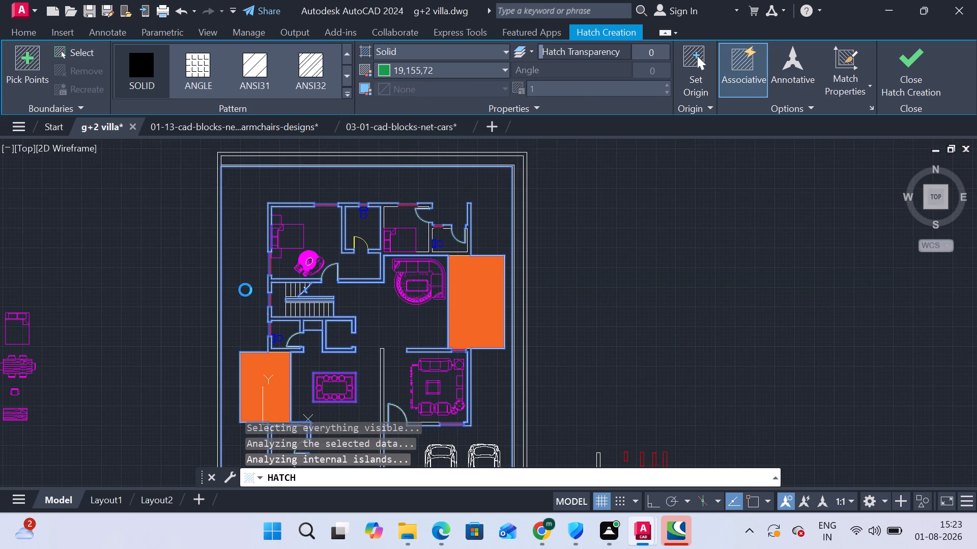
pyautogui.moveTo(245, 290); pyautogui.dragTo(241, 264, button='middle')
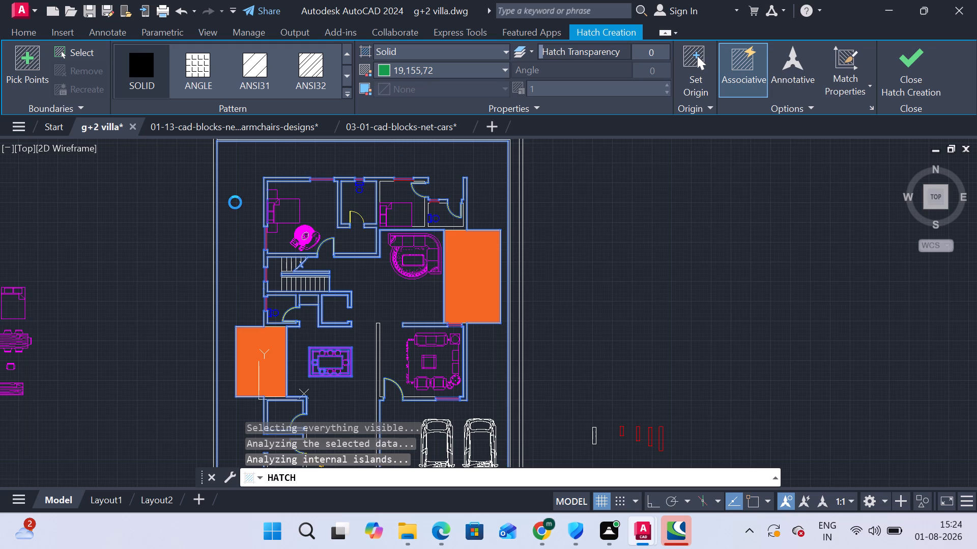
pyautogui.scroll(1, 235, 202)
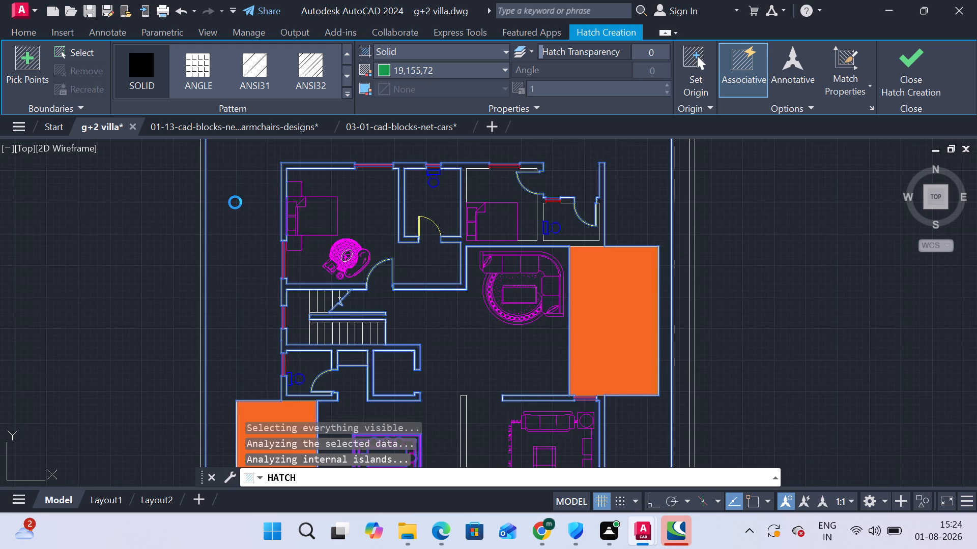
pyautogui.press('Escape')
pyautogui.press('Escape')
pyautogui.press('Escape')
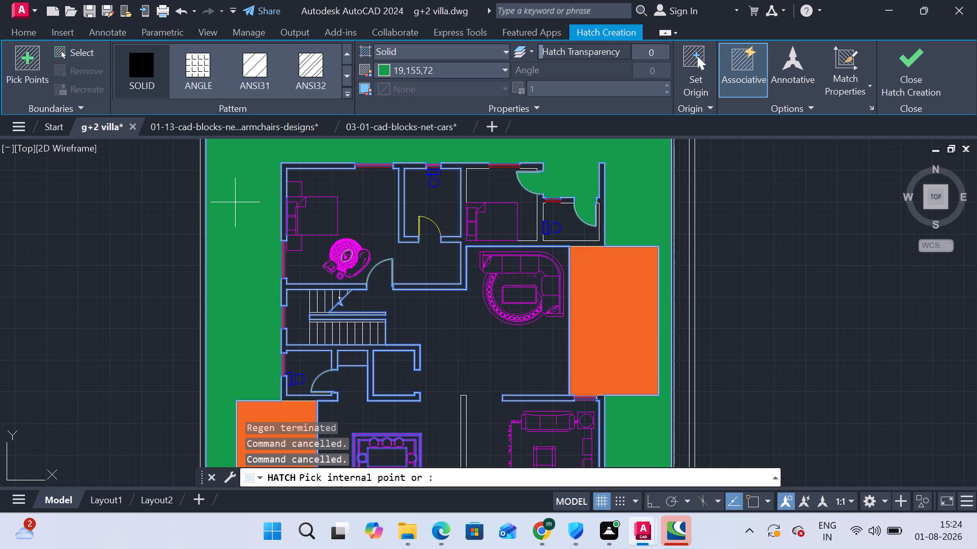
pyautogui.scroll(-2, 237, 245)
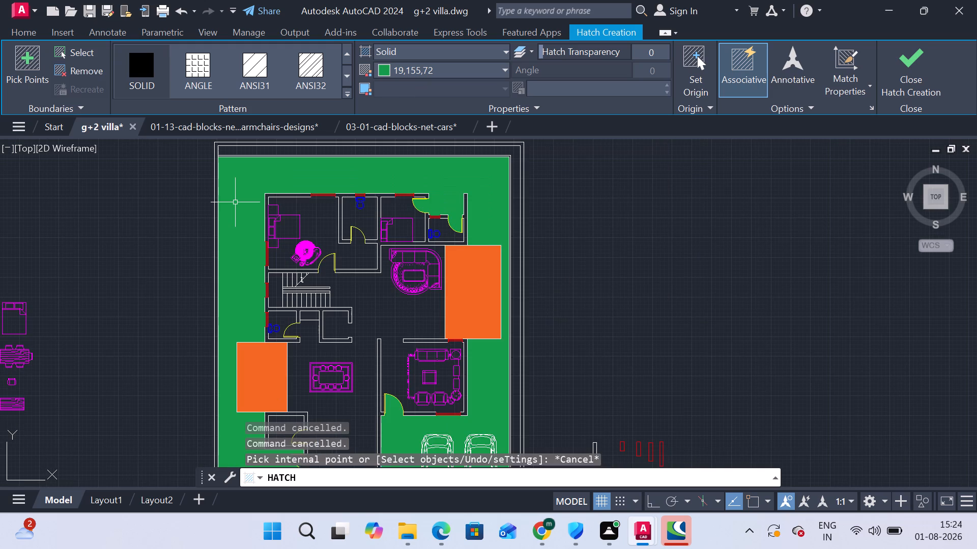
pyautogui.scroll(-1, 631, 225)
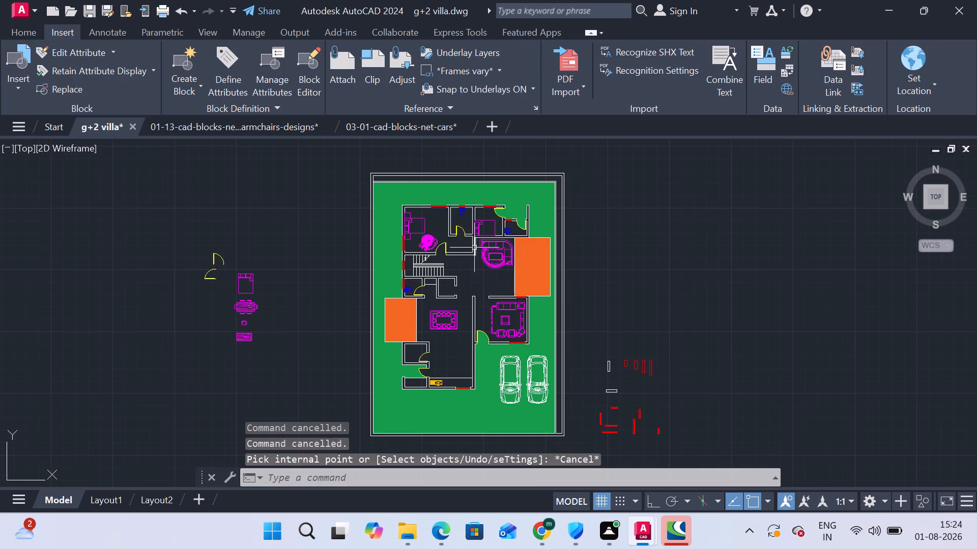
# Draw a line closing the open west side of the recess beside the kitchen, from the lower wall stub to the wall above.
pyautogui.moveTo(399, 404); pyautogui.dragTo(308, 312, button='middle')
pyautogui.scroll(1, 380, 294)
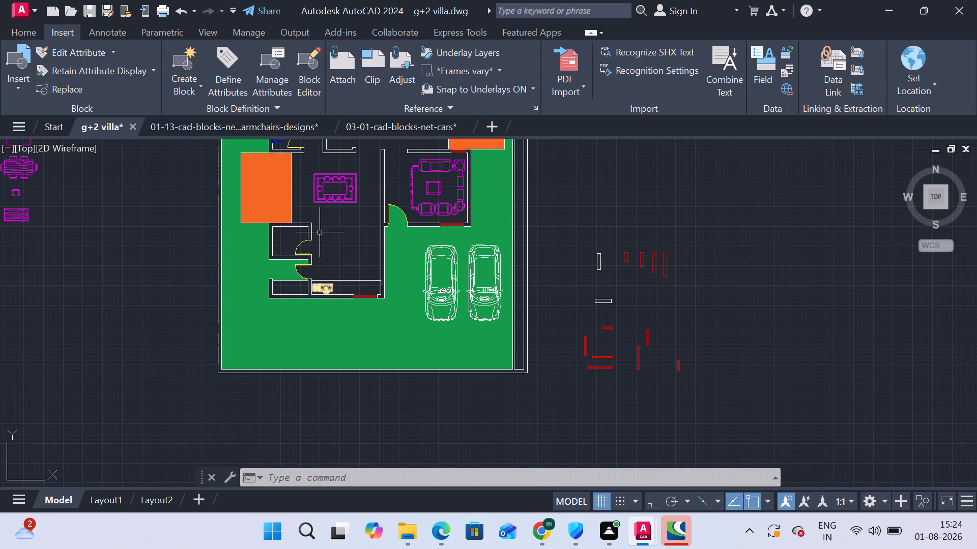
pyautogui.moveTo(373, 280); pyautogui.dragTo(382, 377, button='middle')
pyautogui.moveTo(474, 242); pyautogui.dragTo(479, 285, button='middle')
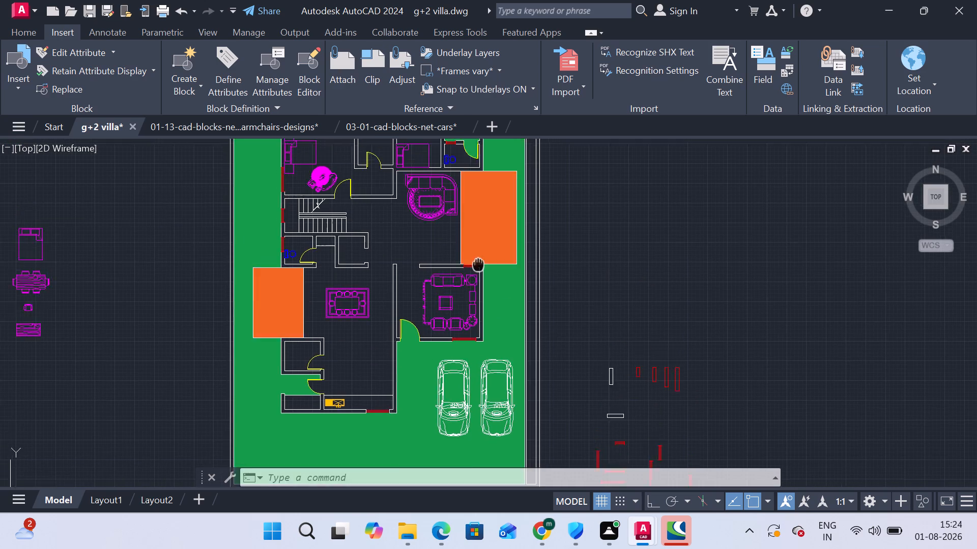
pyautogui.moveTo(479, 285); pyautogui.dragTo(540, 212, button='middle')
pyautogui.scroll(2, 307, 349)
pyautogui.moveTo(433, 322); pyautogui.dragTo(431, 320, button='middle')
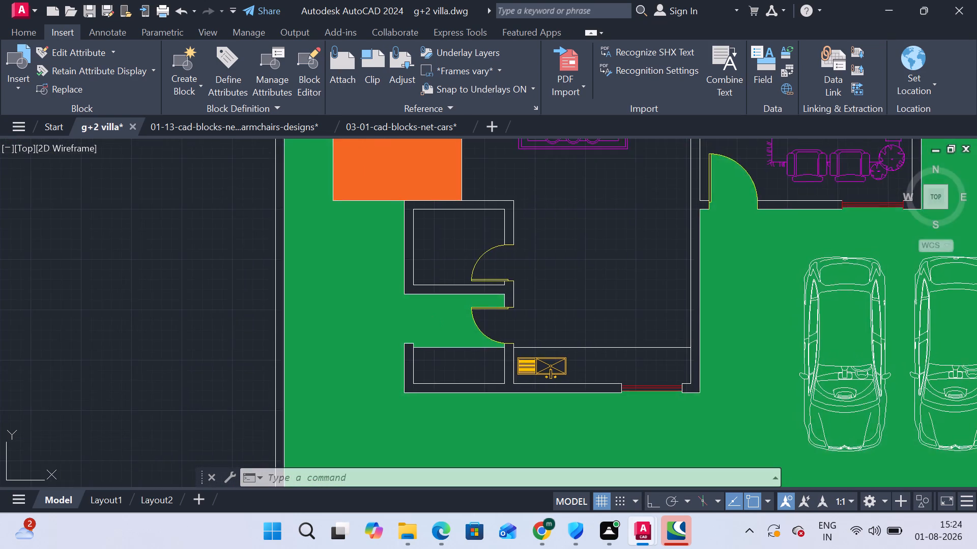
pyautogui.moveTo(431, 320); pyautogui.dragTo(410, 278, button='middle')
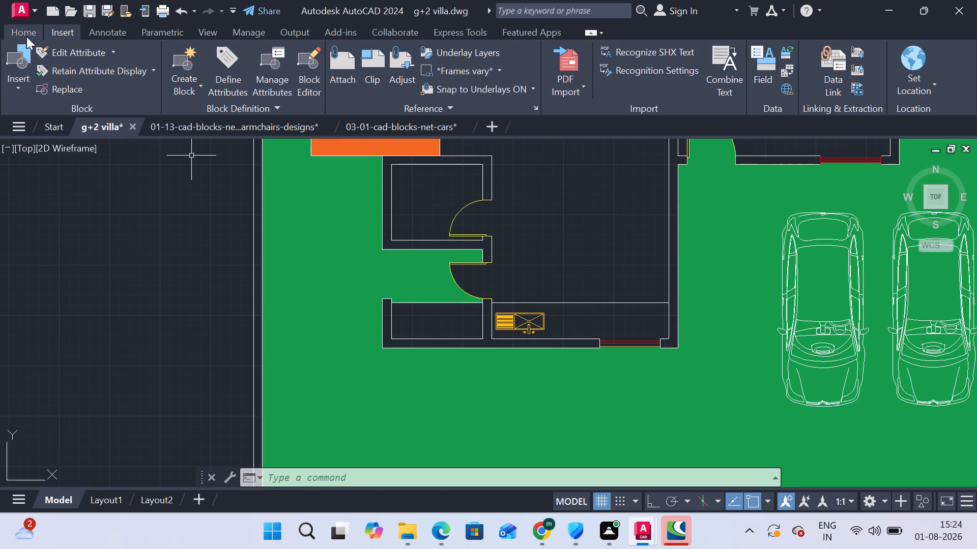
pyautogui.click(26, 37)
pyautogui.click(7, 60)
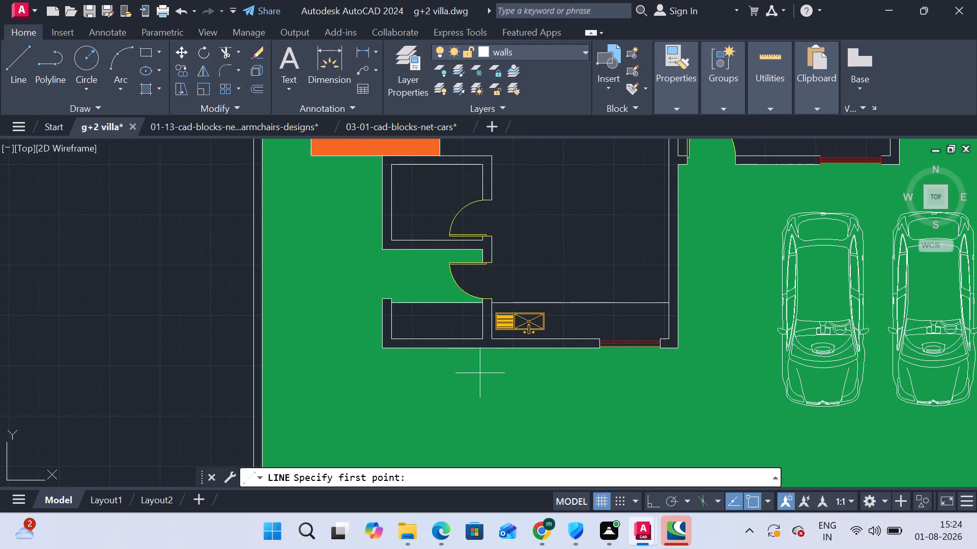
pyautogui.scroll(2, 393, 302)
pyautogui.click(384, 297)
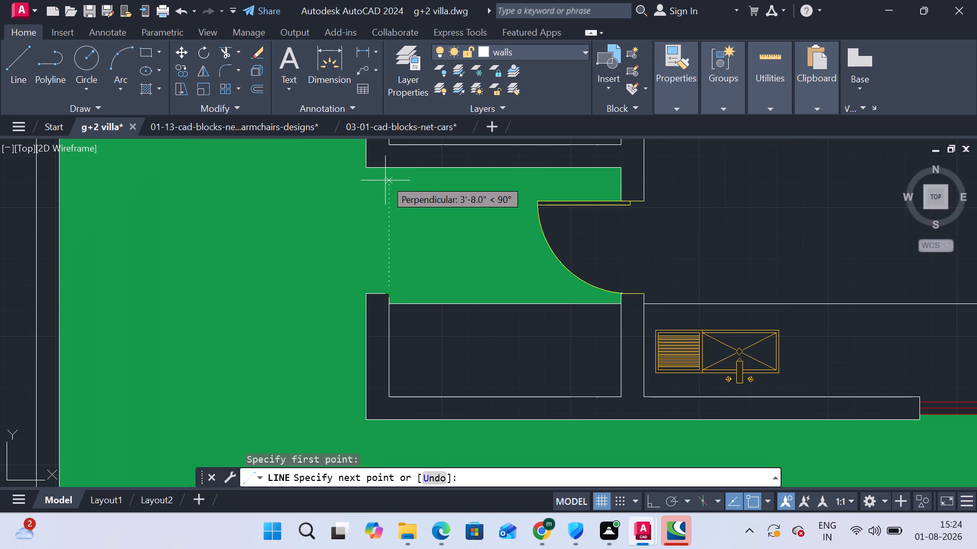
pyautogui.click(385, 166)
pyautogui.press('Escape')
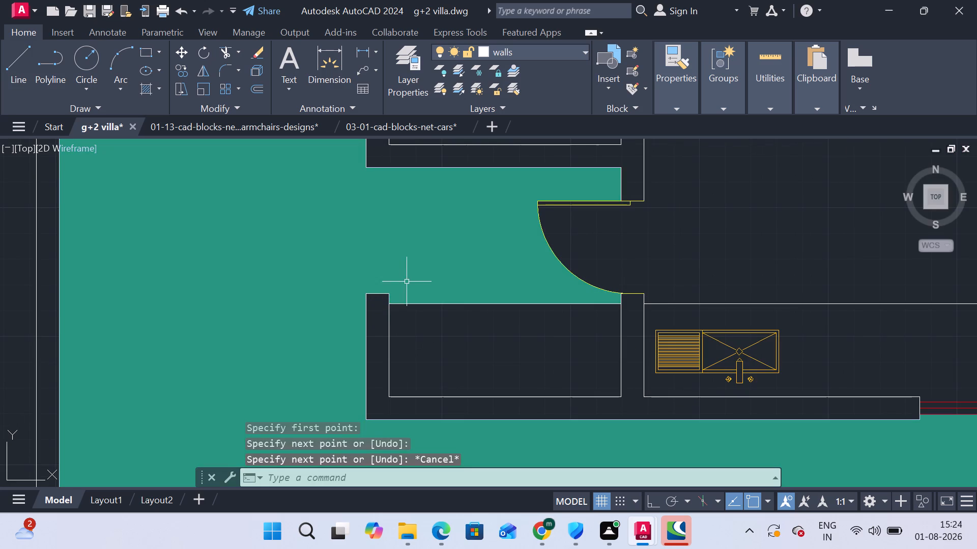
pyautogui.press('Escape')
pyautogui.scroll(-3, 408, 275)
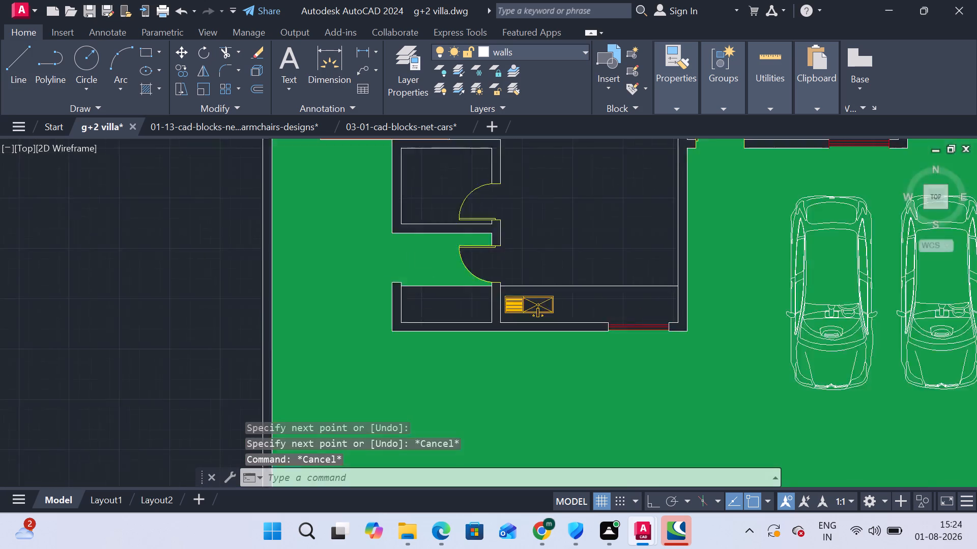
pyautogui.press('Escape')
pyautogui.press('Escape')
# Draw another line across the same opening, from the lower wall stub's inner corner to the inner wall corner of the room above.
pyautogui.scroll(2, 503, 302)
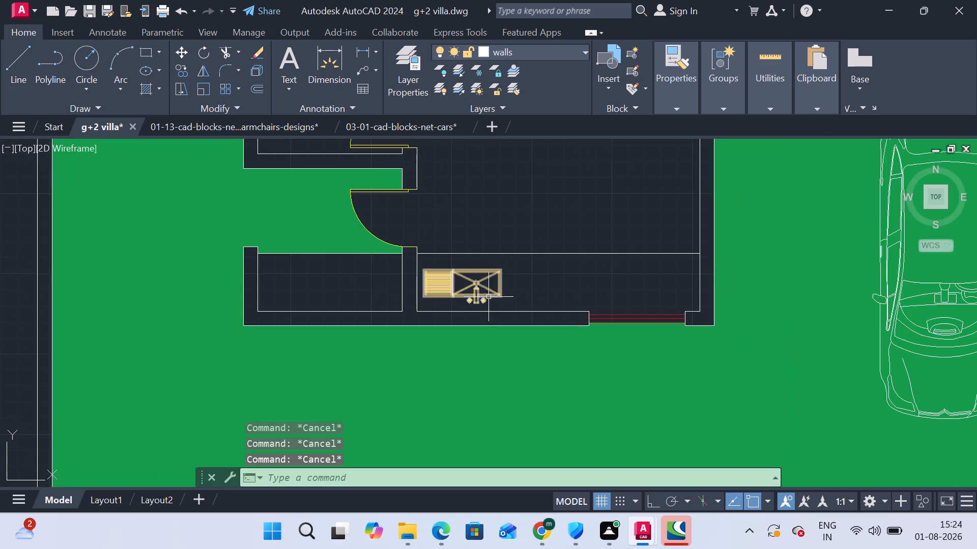
pyautogui.click(18, 66)
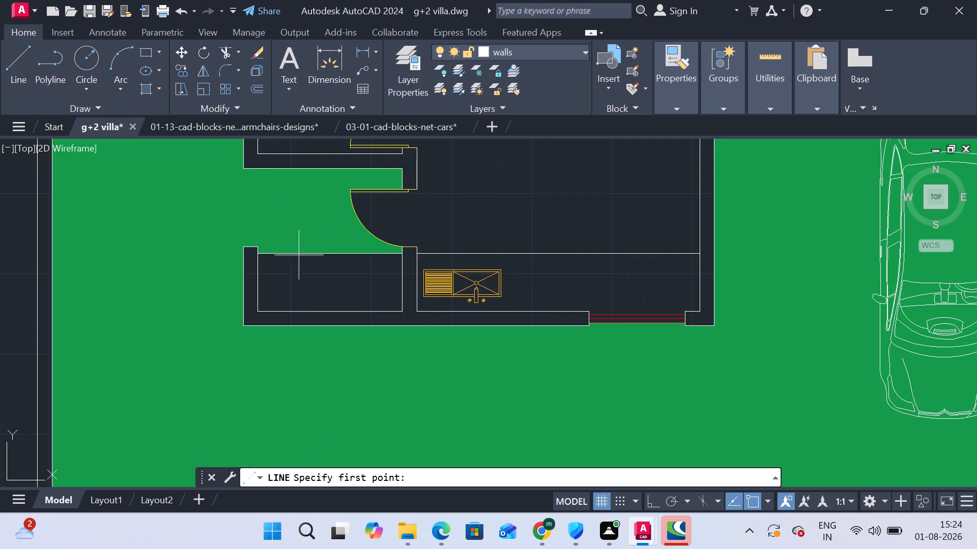
pyautogui.moveTo(256, 246); pyautogui.dragTo(256, 240)
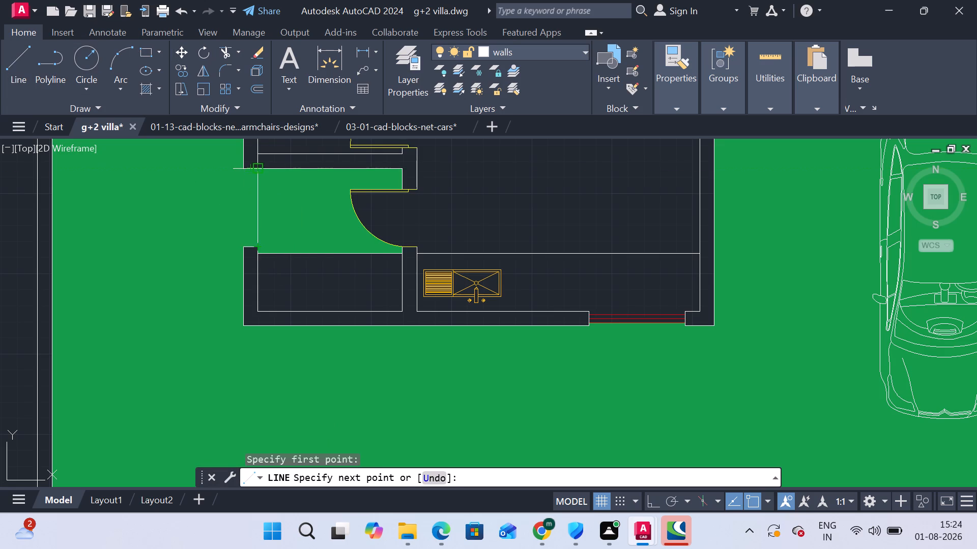
pyautogui.click(261, 150)
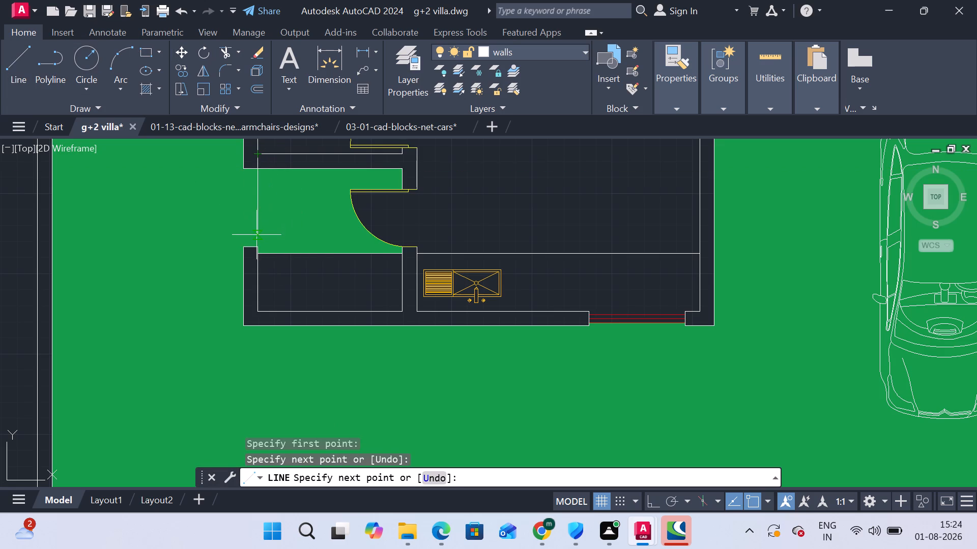
pyautogui.press('Escape')
pyautogui.press('Escape')
# Select the green yard hatch around the house and delete it.
pyautogui.scroll(-2, 268, 226)
pyautogui.click(197, 260)
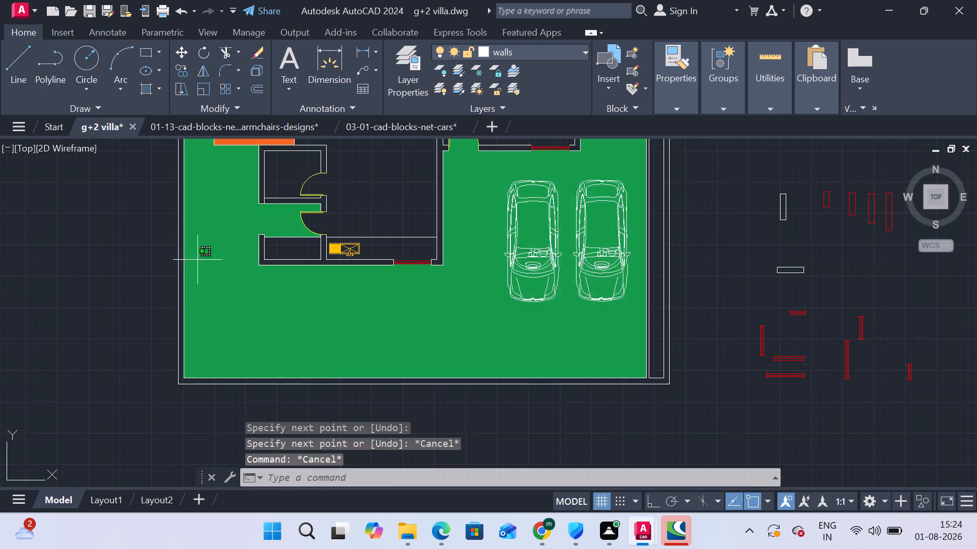
pyautogui.scroll(-2, 232, 297)
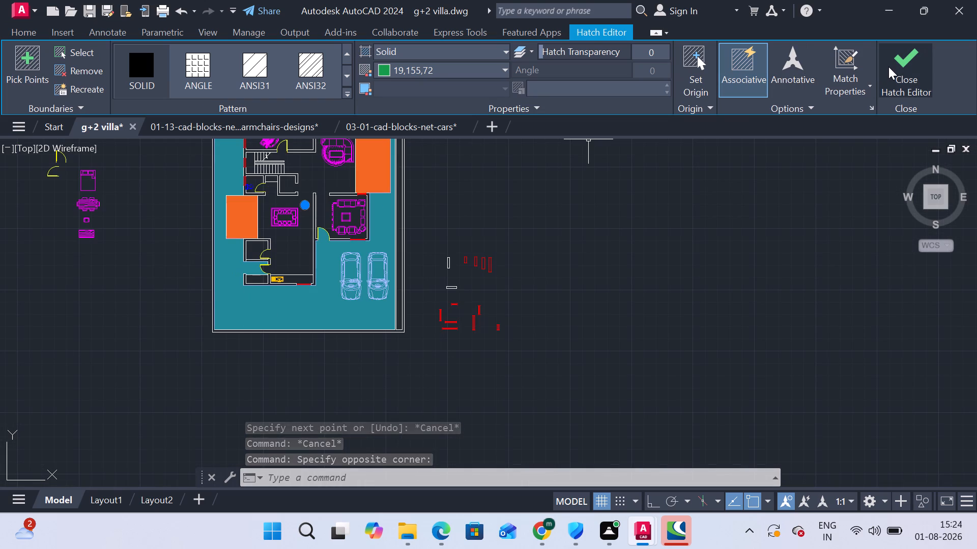
pyautogui.click(290, 306)
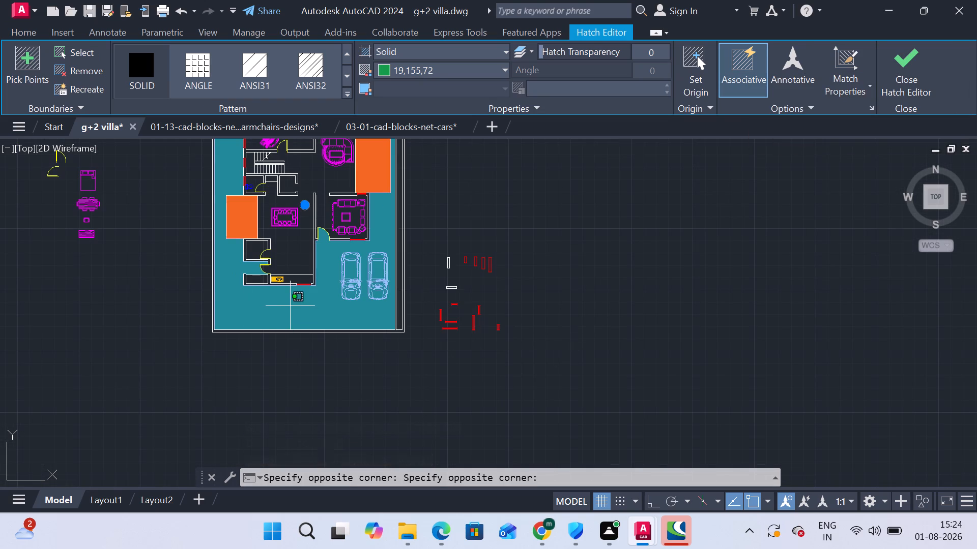
pyautogui.click(295, 327)
pyautogui.doubleClick(279, 317)
pyautogui.press('Delete')
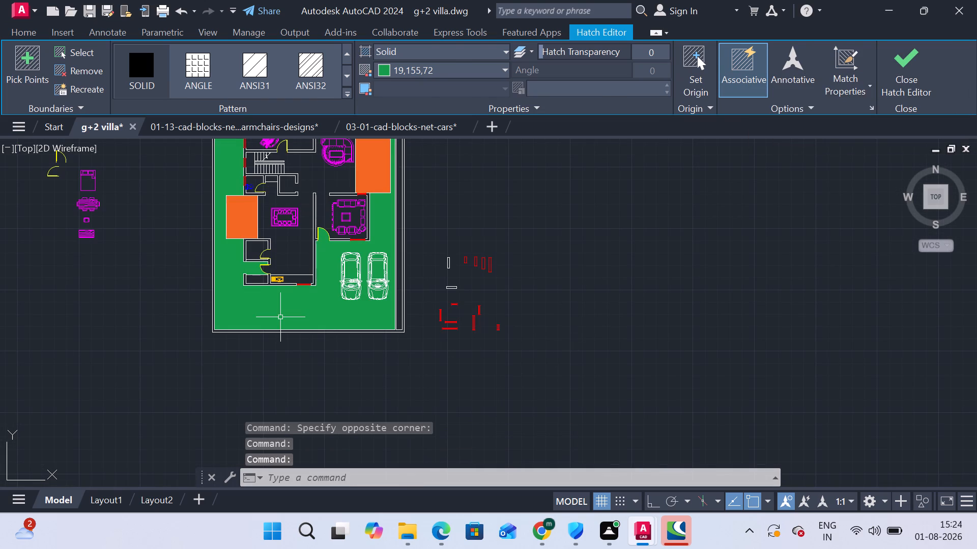
# Delete the solid green yard hatch surrounding the house and the parked cars.
pyautogui.press('Delete')
pyautogui.click(319, 309)
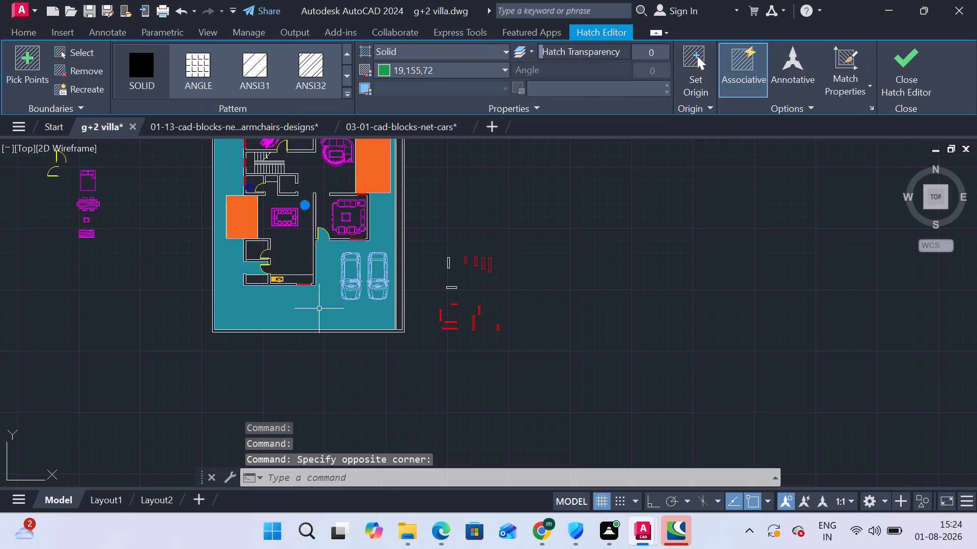
pyautogui.press('Delete')
# Delete the two overlapping lines closing the west side of the recess beside the kitchen.
pyautogui.scroll(2, 234, 274)
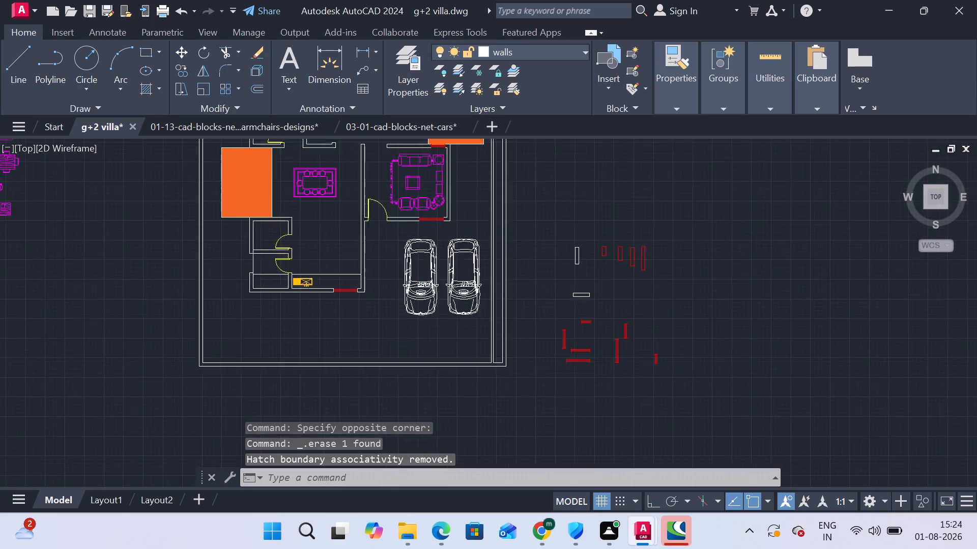
pyautogui.scroll(3, 243, 273)
pyautogui.scroll(-4, 265, 284)
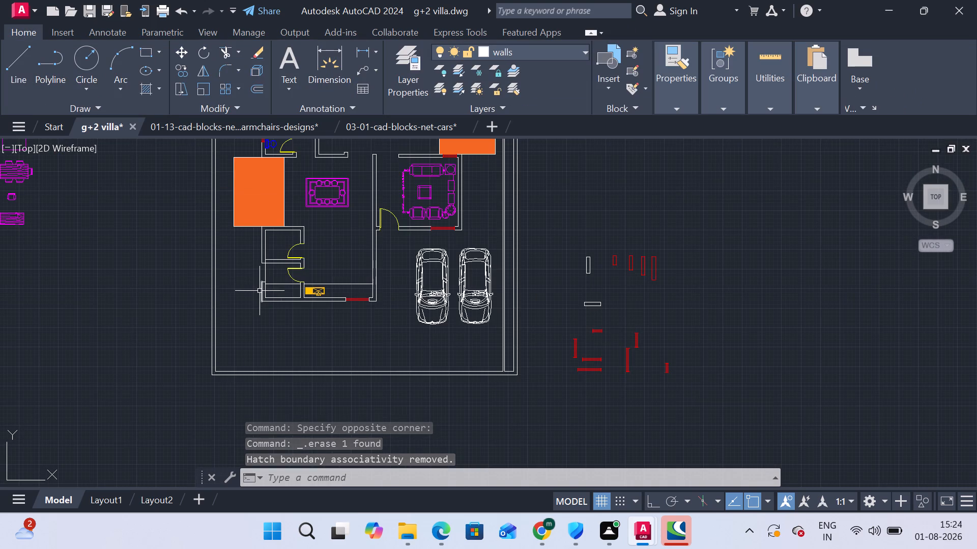
pyautogui.scroll(3, 257, 275)
pyautogui.click(291, 271)
pyautogui.click(252, 263)
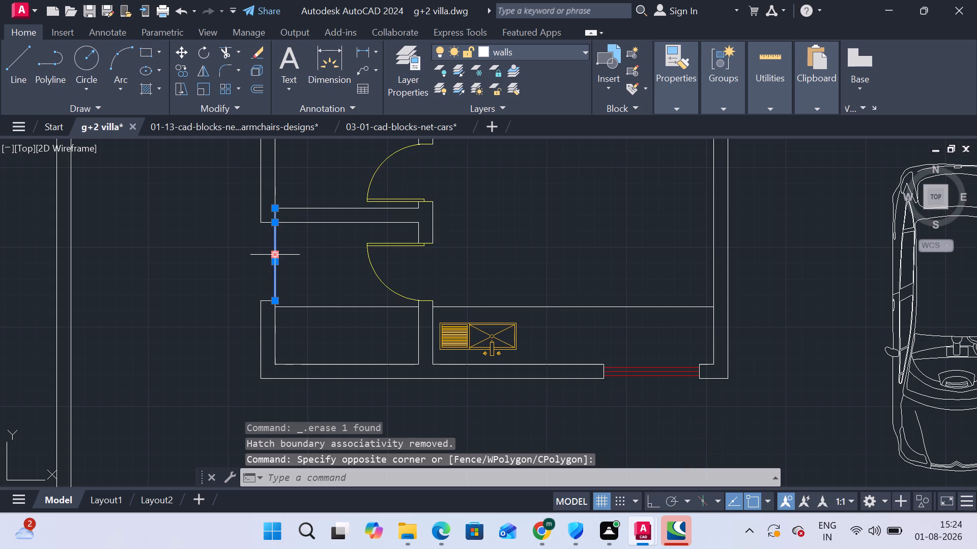
pyautogui.scroll(2, 277, 261)
pyautogui.press('Delete')
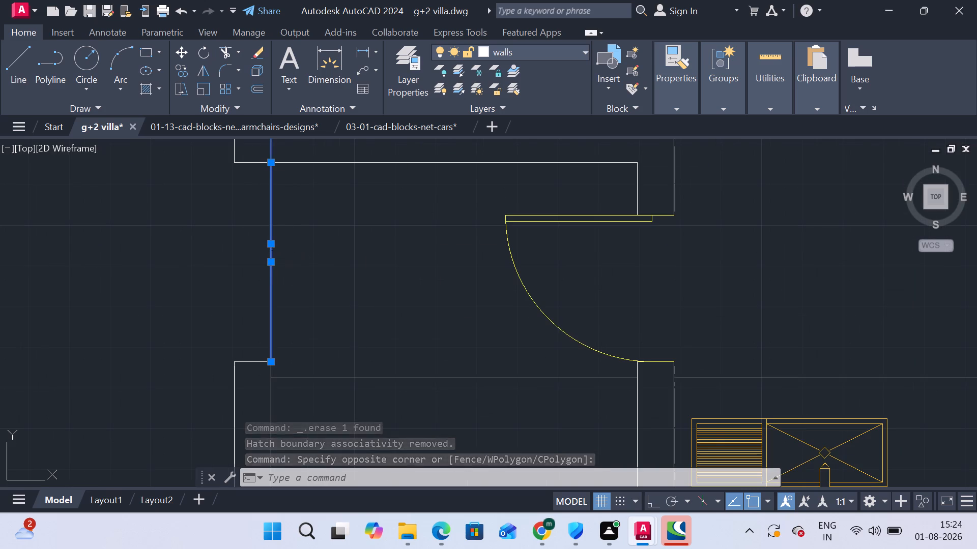
# Draw a line closing the recess's west opening, from the lower wall stub's outer corner to the outer wall corner of the room above.
pyautogui.scroll(-2, 330, 280)
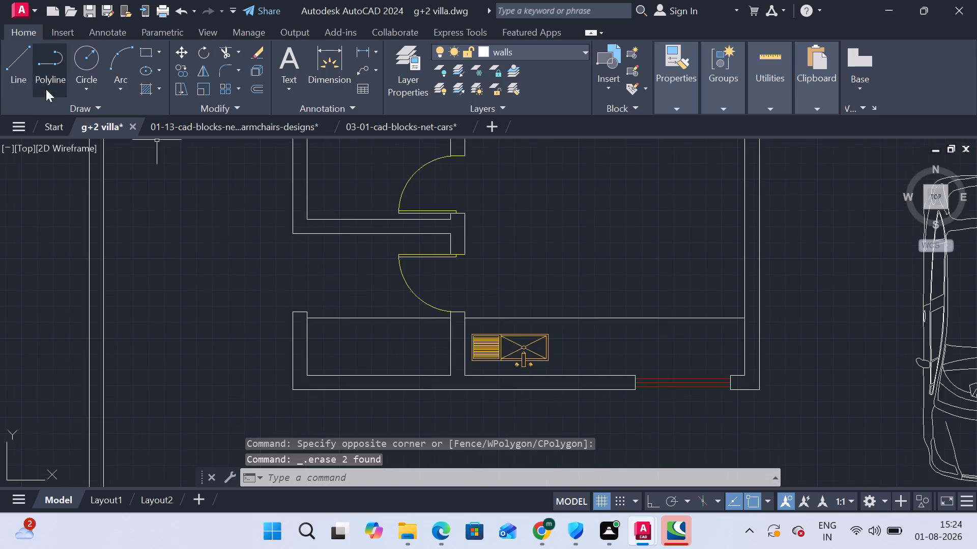
pyautogui.moveTo(0, 38); pyautogui.dragTo(6, 47)
pyautogui.click(16, 68)
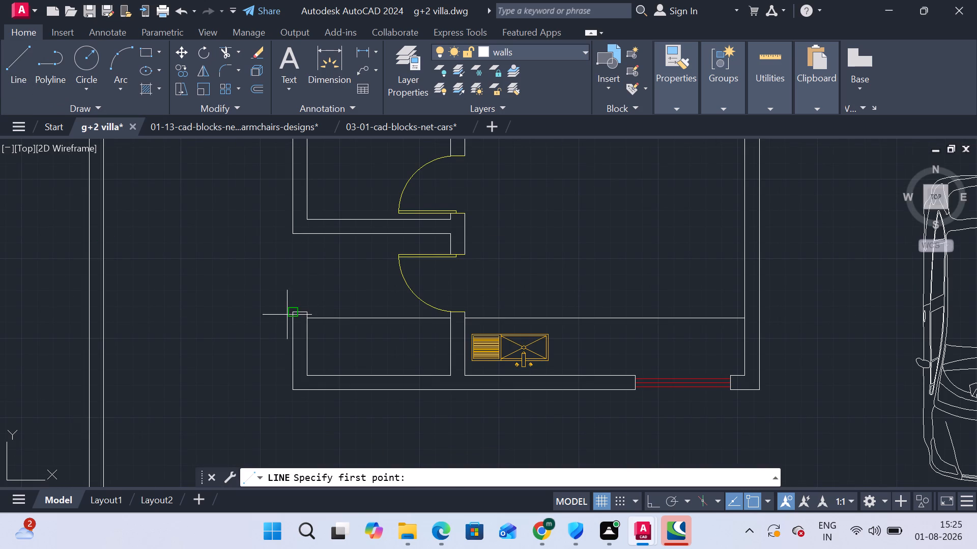
pyautogui.click(292, 315)
pyautogui.click(293, 235)
pyautogui.press('Escape')
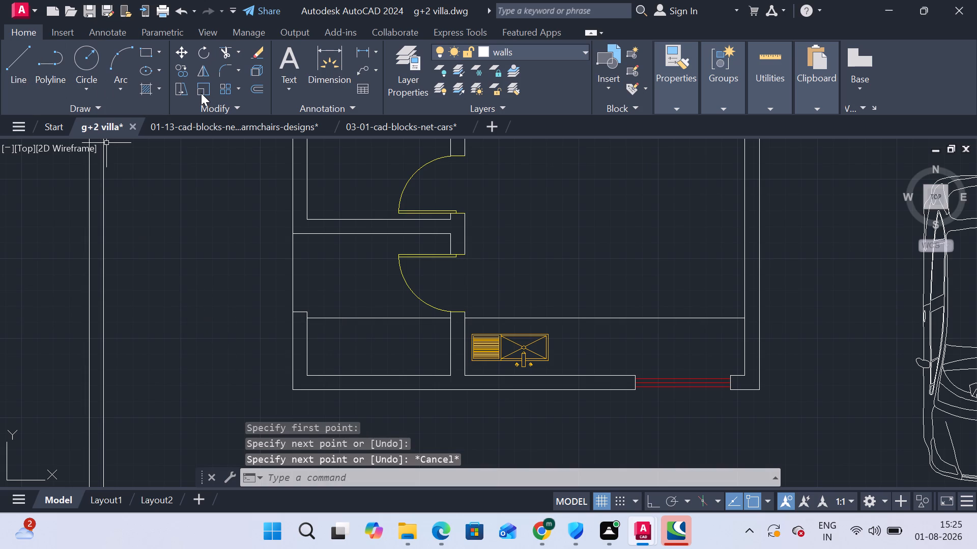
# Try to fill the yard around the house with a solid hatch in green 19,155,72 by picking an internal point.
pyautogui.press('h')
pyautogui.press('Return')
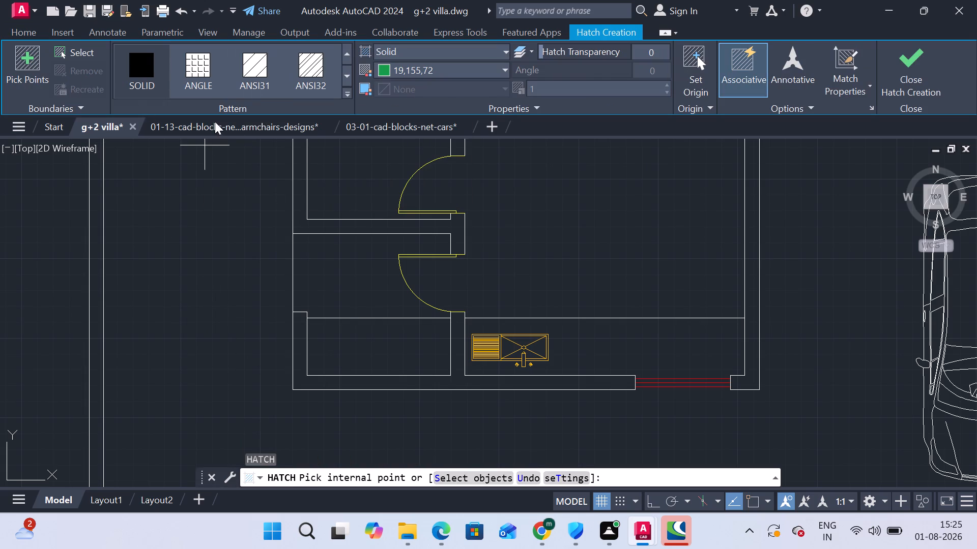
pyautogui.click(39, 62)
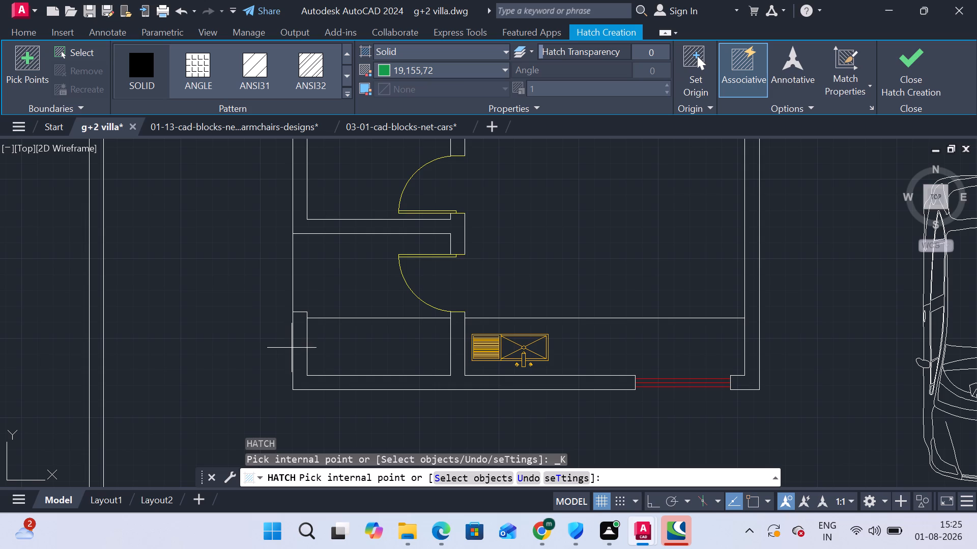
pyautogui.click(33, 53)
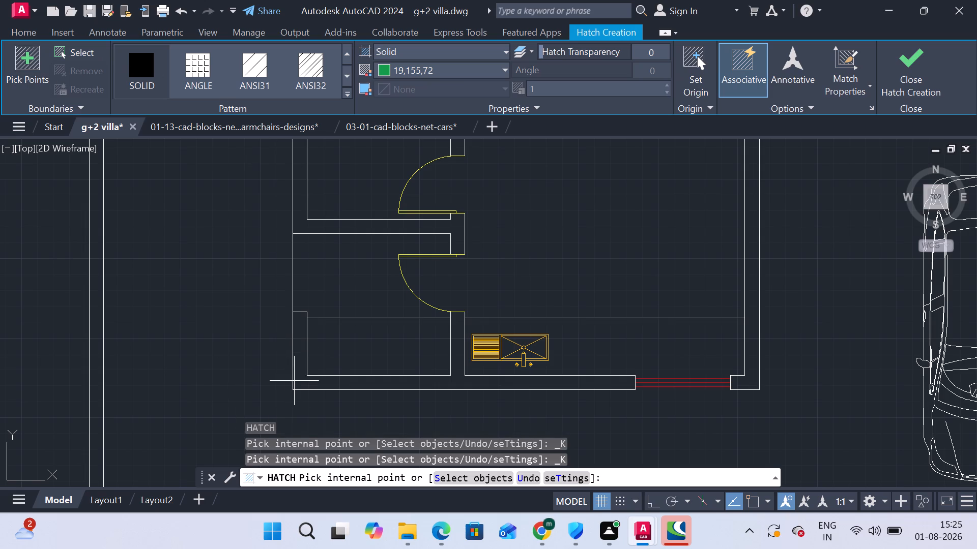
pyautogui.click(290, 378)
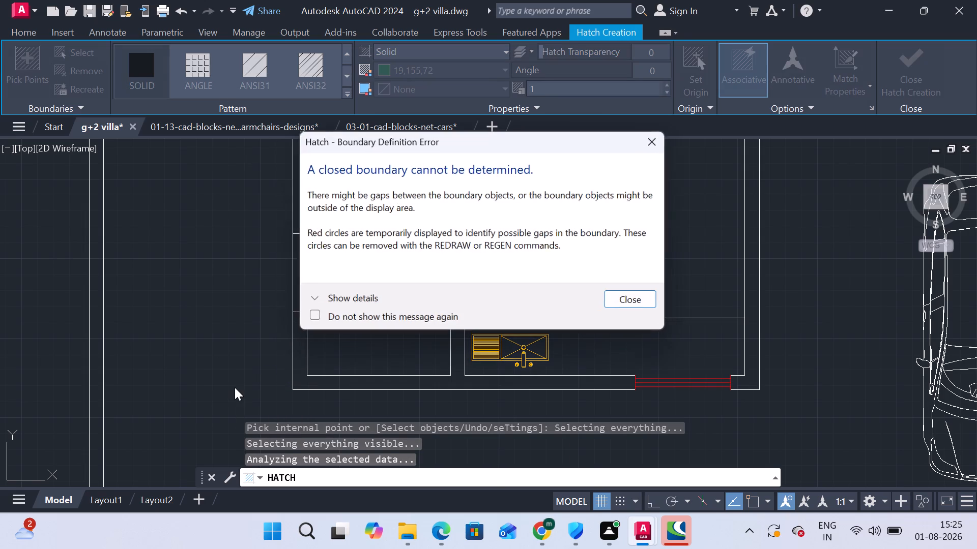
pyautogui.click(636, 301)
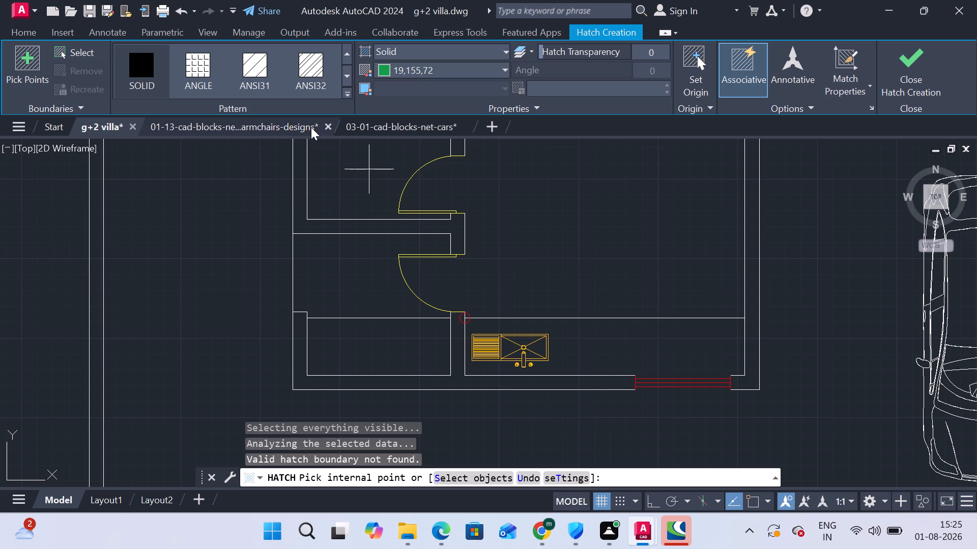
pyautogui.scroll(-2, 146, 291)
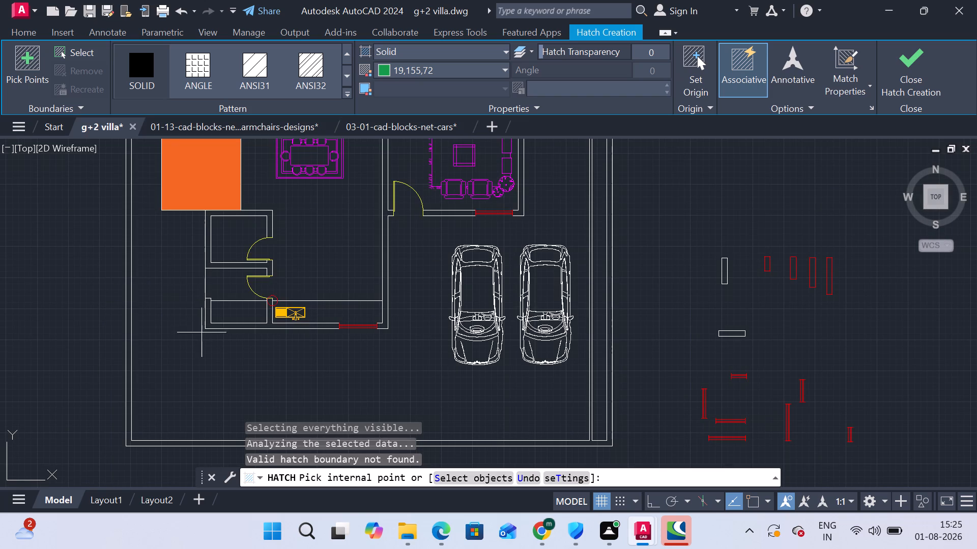
# Draw a rectangle around the two parked cars, from the house wall corner beside the entrance door to a point south-east of the cars.
pyautogui.moveTo(32, 24); pyautogui.dragTo(30, 30)
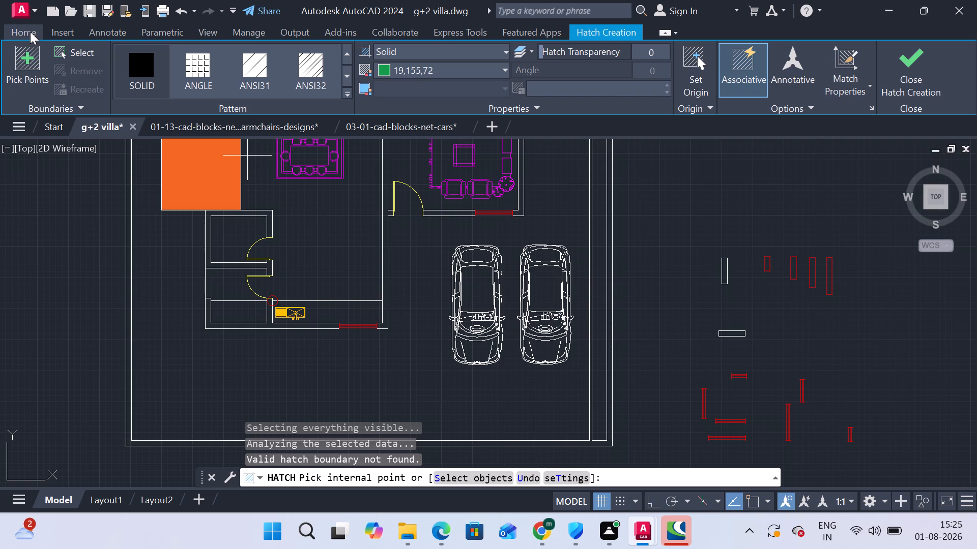
pyautogui.click(30, 32)
pyautogui.click(148, 49)
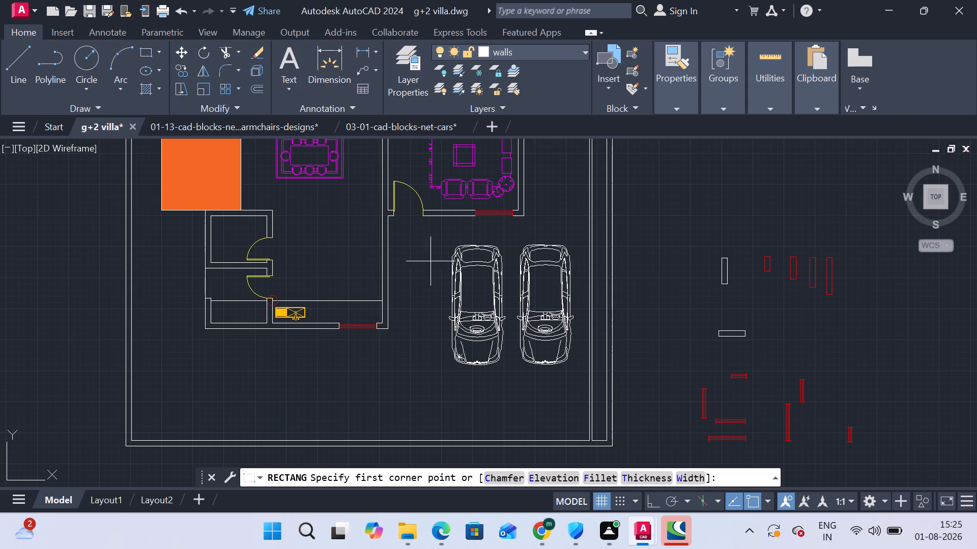
pyautogui.scroll(1, 386, 221)
pyautogui.click(389, 216)
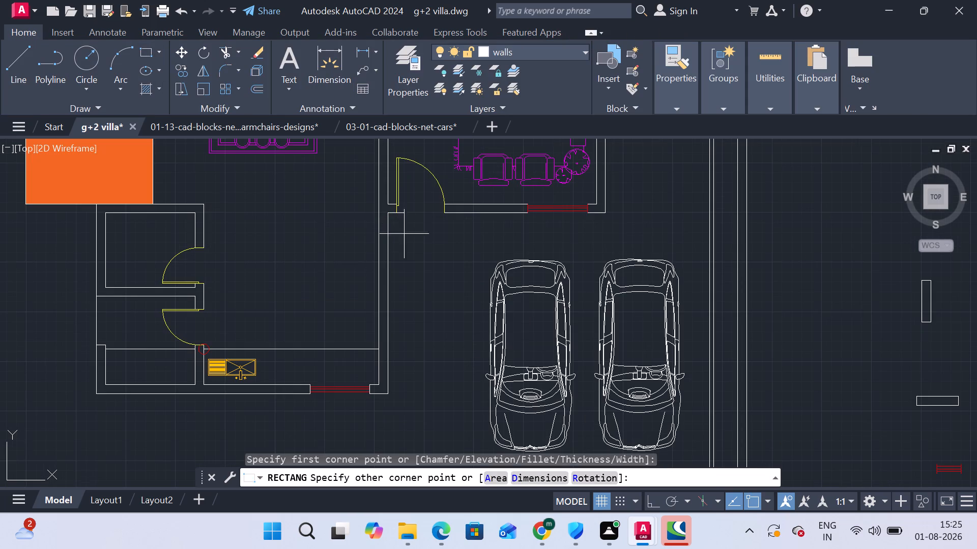
pyautogui.moveTo(614, 420); pyautogui.dragTo(579, 305, button='middle')
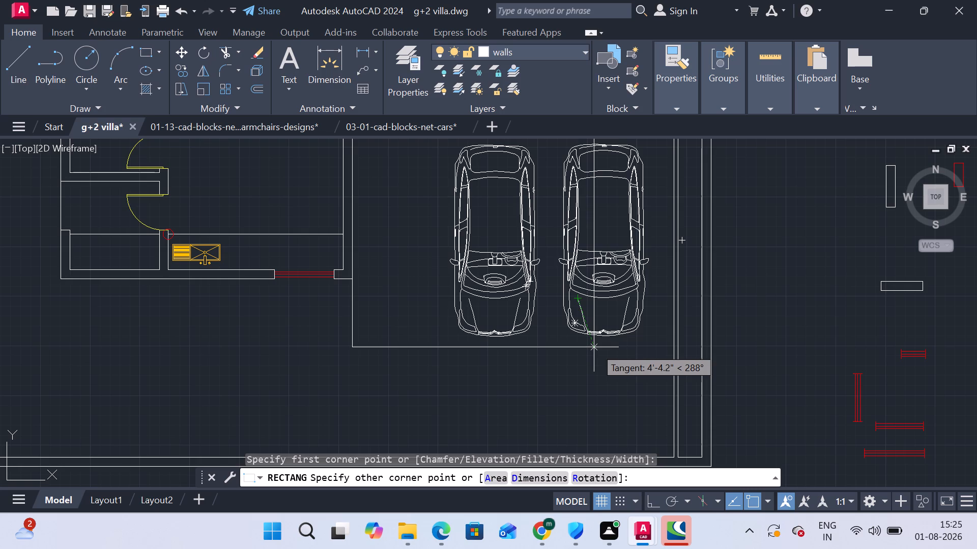
pyautogui.moveTo(636, 401); pyautogui.dragTo(623, 310, button='middle')
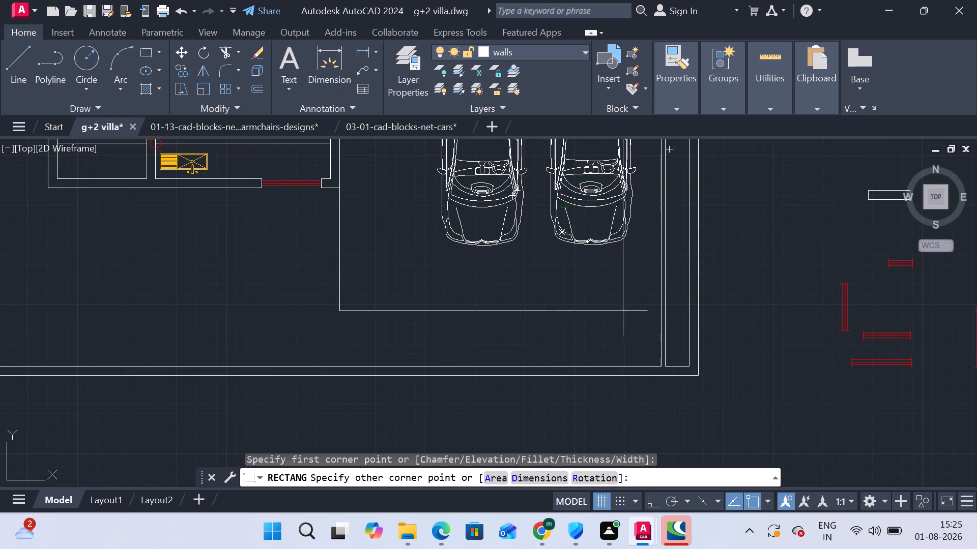
pyautogui.scroll(-1, 625, 327)
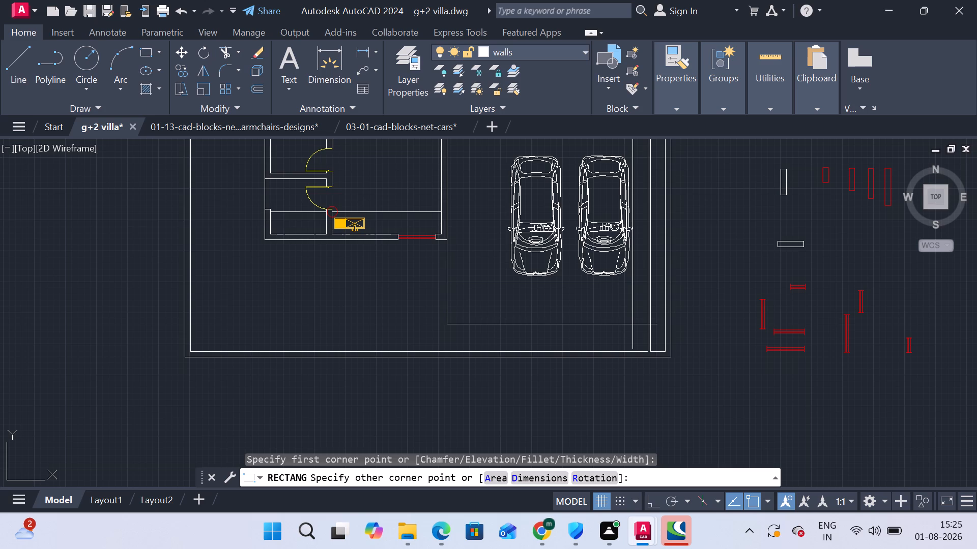
pyautogui.click(633, 324)
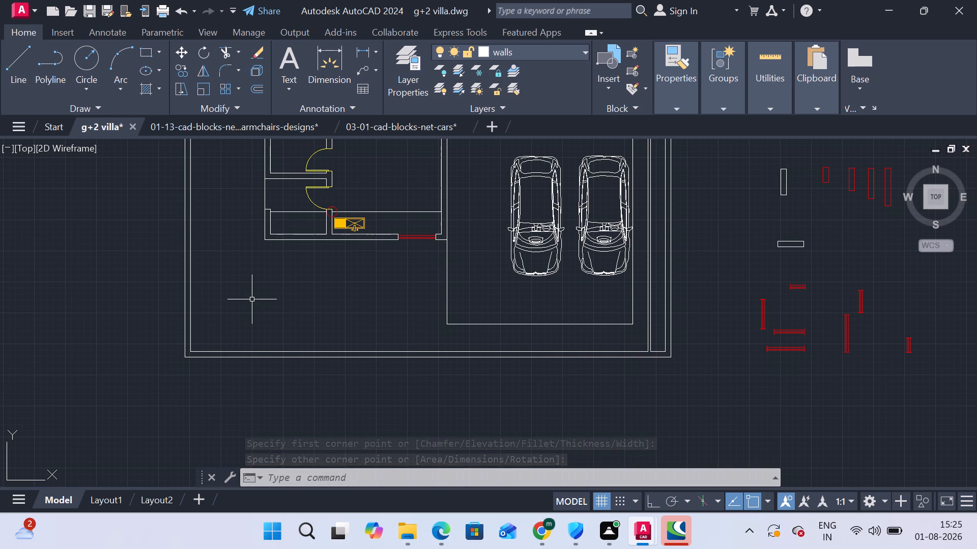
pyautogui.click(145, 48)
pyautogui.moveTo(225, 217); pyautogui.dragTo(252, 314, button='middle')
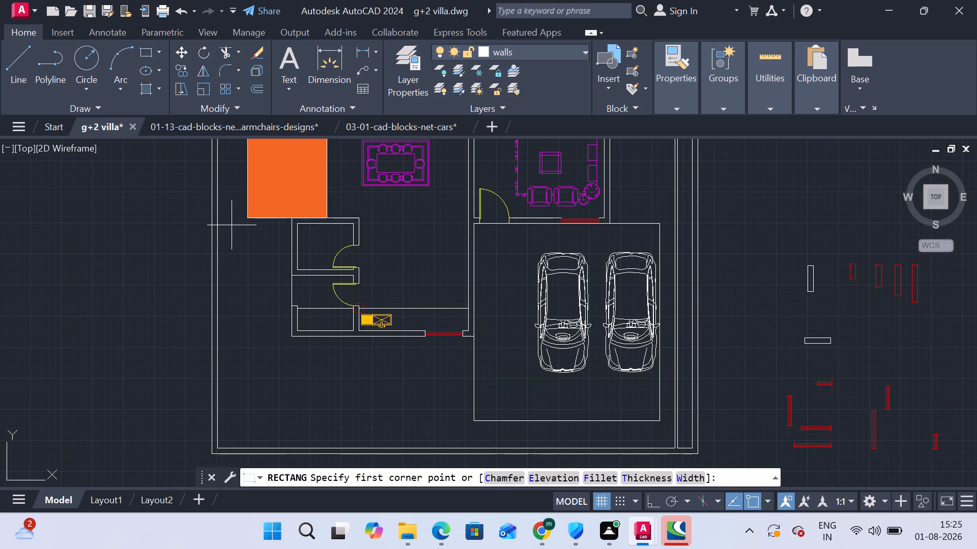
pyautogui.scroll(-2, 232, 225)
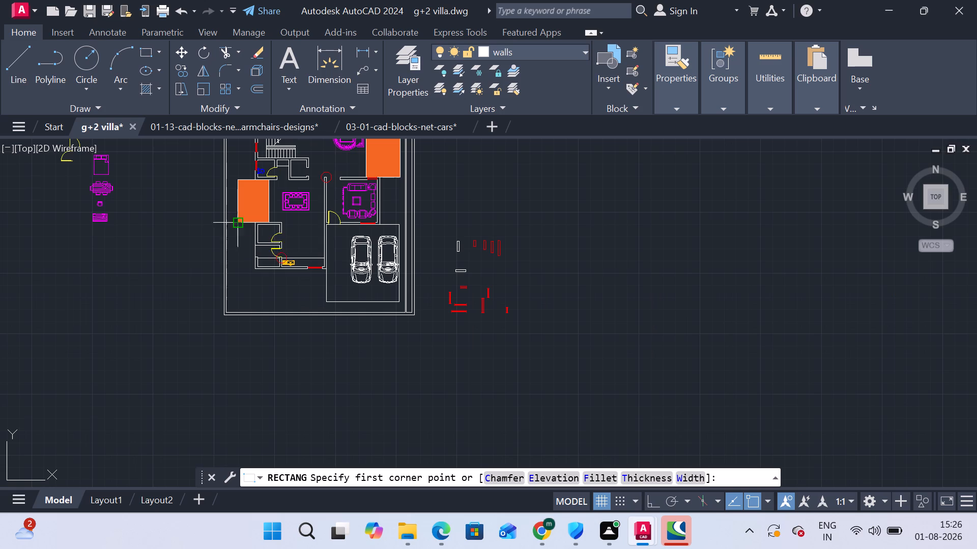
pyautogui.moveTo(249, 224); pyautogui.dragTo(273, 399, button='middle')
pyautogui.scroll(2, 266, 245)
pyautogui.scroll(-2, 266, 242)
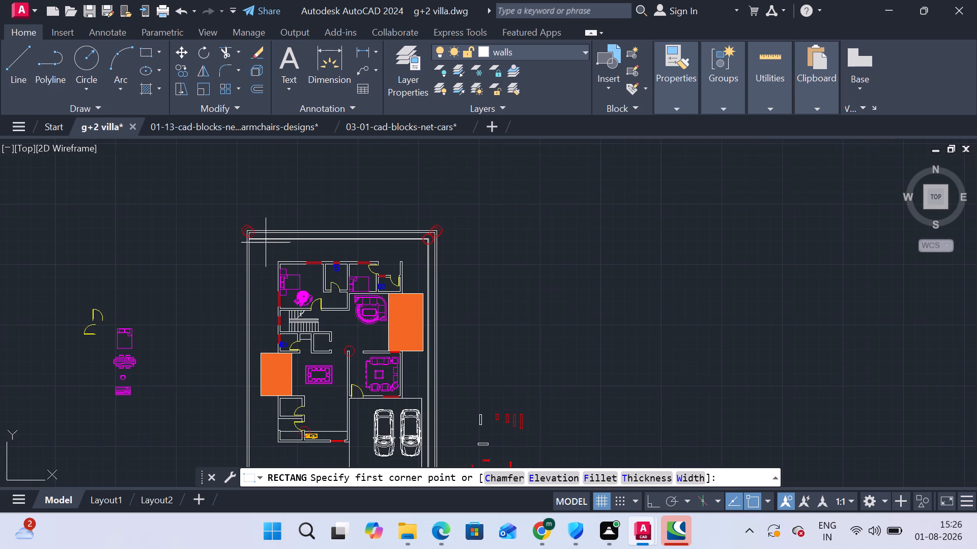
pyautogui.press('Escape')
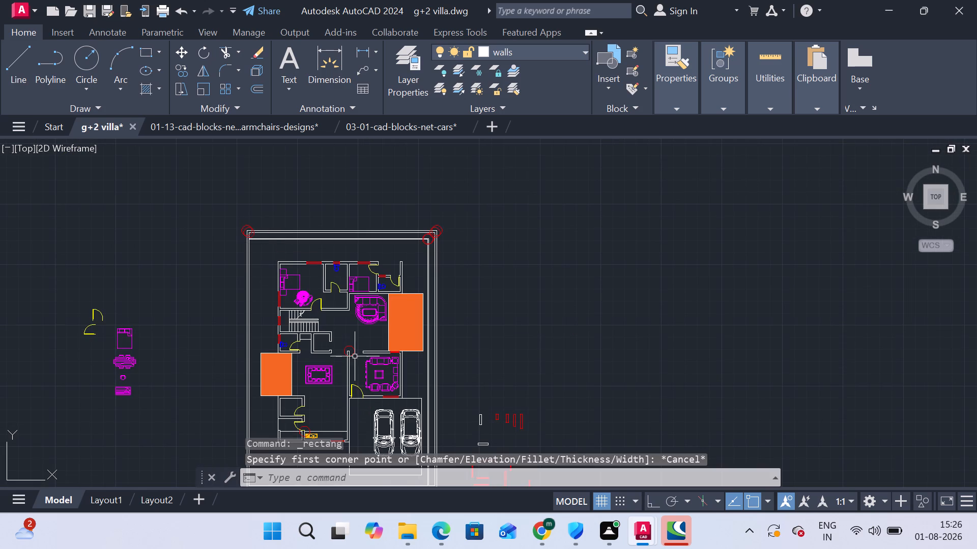
# Examine the red gap markers at the dining-side wall end and the north-east corners of the boundary walls.
pyautogui.scroll(6, 357, 352)
pyautogui.moveTo(208, 402); pyautogui.dragTo(269, 203, button='middle')
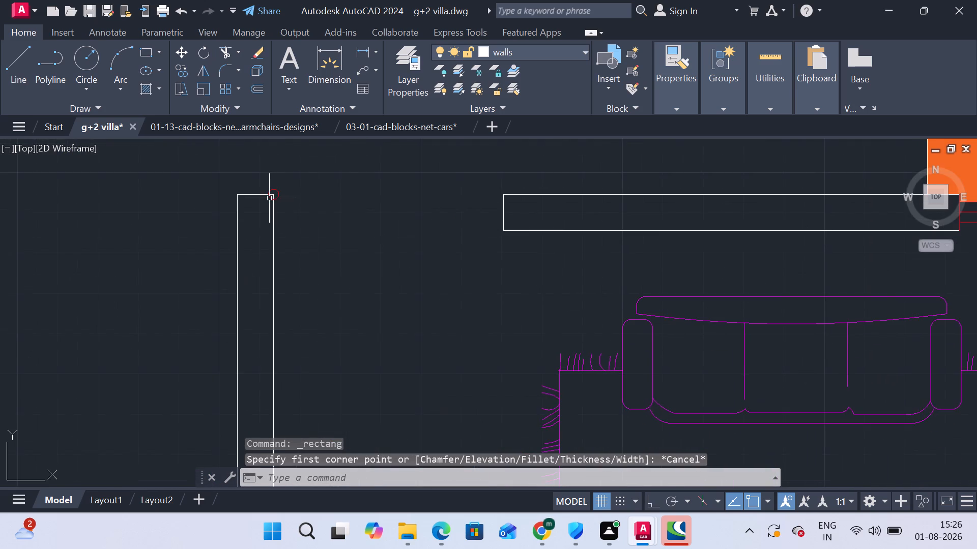
pyautogui.scroll(6, 269, 195)
pyautogui.scroll(-8, 269, 193)
pyautogui.scroll(7, 271, 232)
pyautogui.scroll(-5, 274, 228)
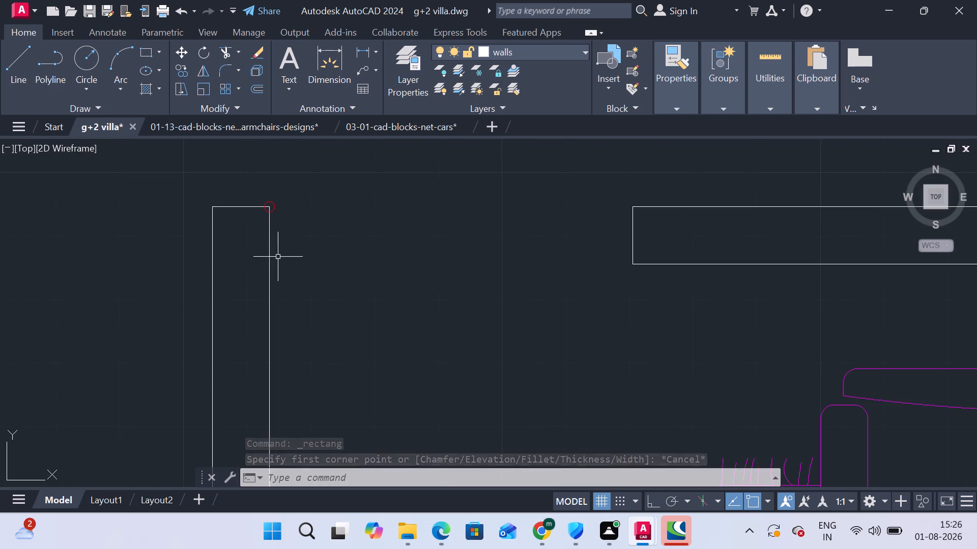
pyautogui.scroll(5, 270, 205)
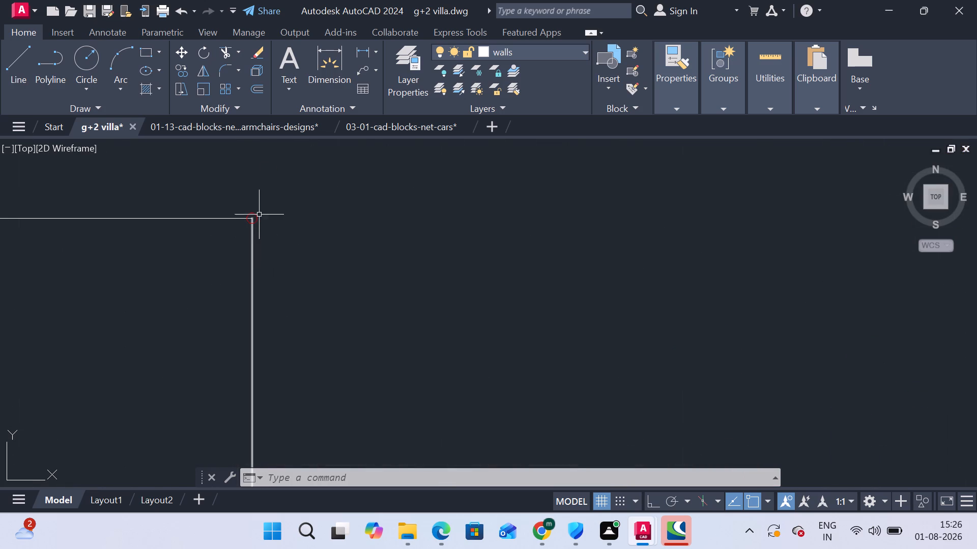
pyautogui.scroll(-6, 253, 212)
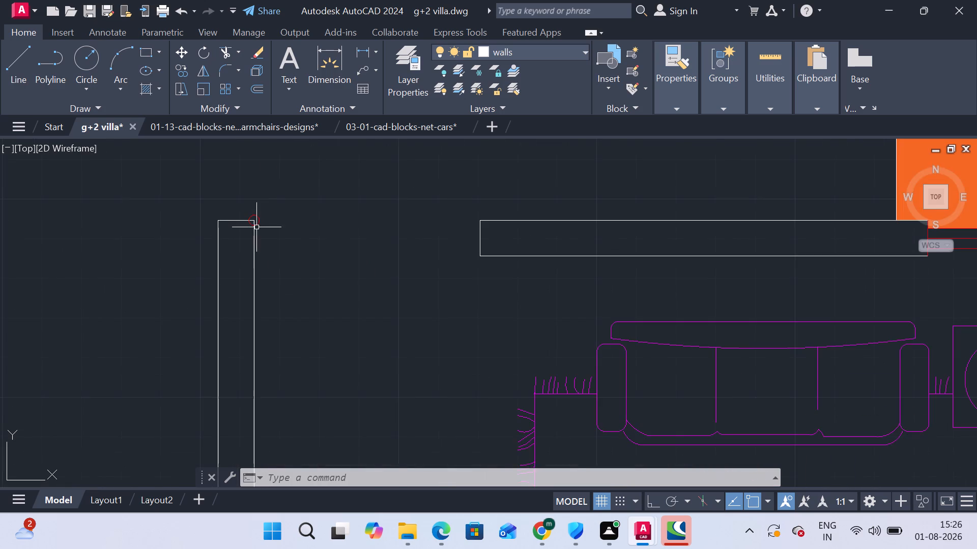
pyautogui.scroll(-7, 257, 230)
pyautogui.scroll(4, 294, 159)
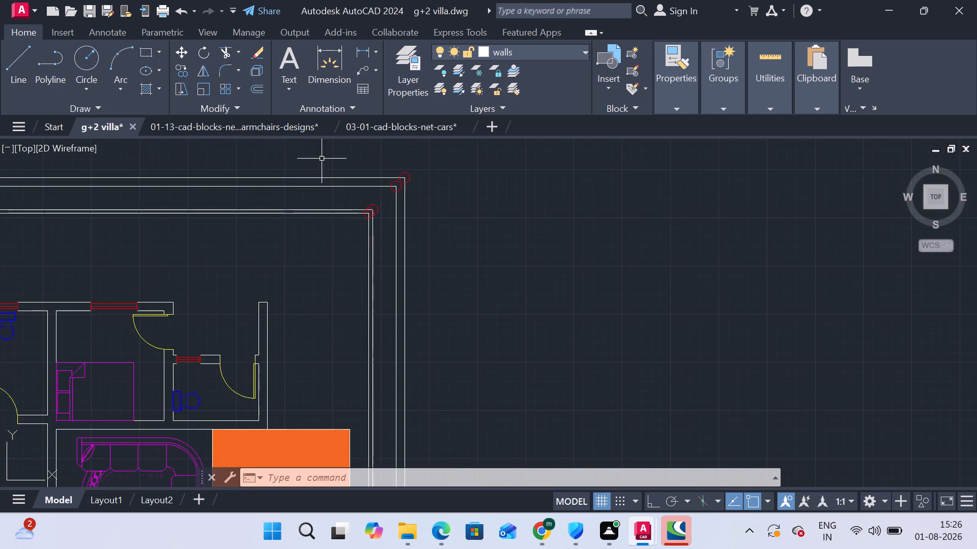
pyautogui.scroll(3, 398, 195)
pyautogui.moveTo(396, 218); pyautogui.dragTo(371, 327, button='middle')
pyautogui.scroll(-1, 364, 261)
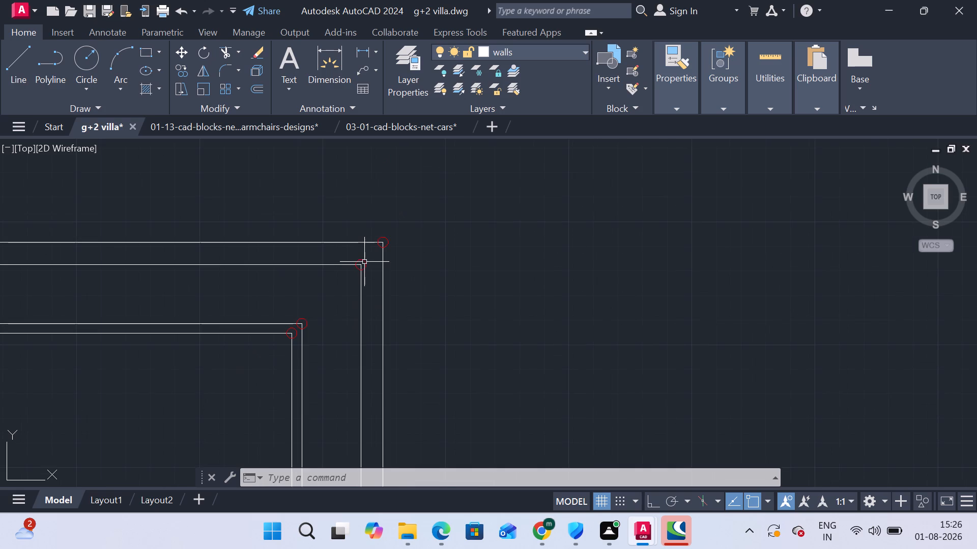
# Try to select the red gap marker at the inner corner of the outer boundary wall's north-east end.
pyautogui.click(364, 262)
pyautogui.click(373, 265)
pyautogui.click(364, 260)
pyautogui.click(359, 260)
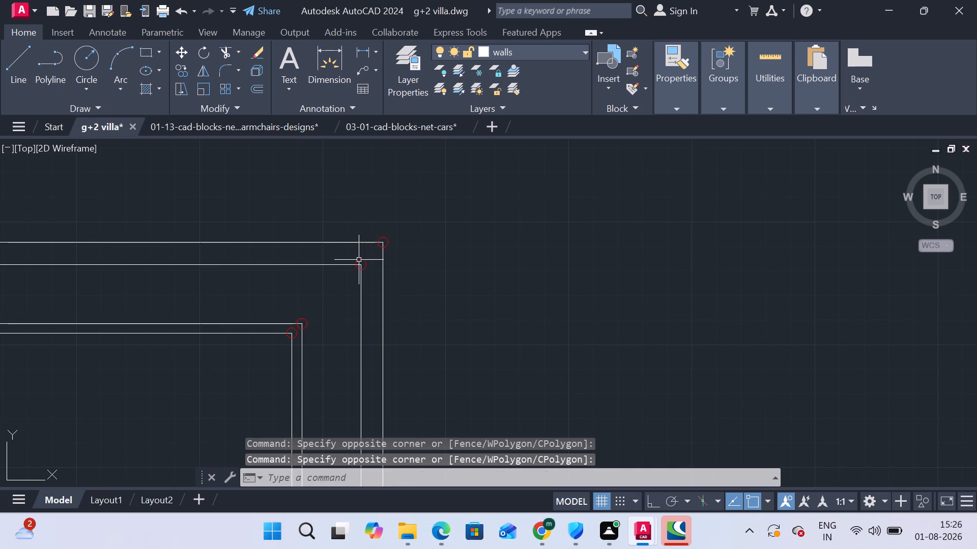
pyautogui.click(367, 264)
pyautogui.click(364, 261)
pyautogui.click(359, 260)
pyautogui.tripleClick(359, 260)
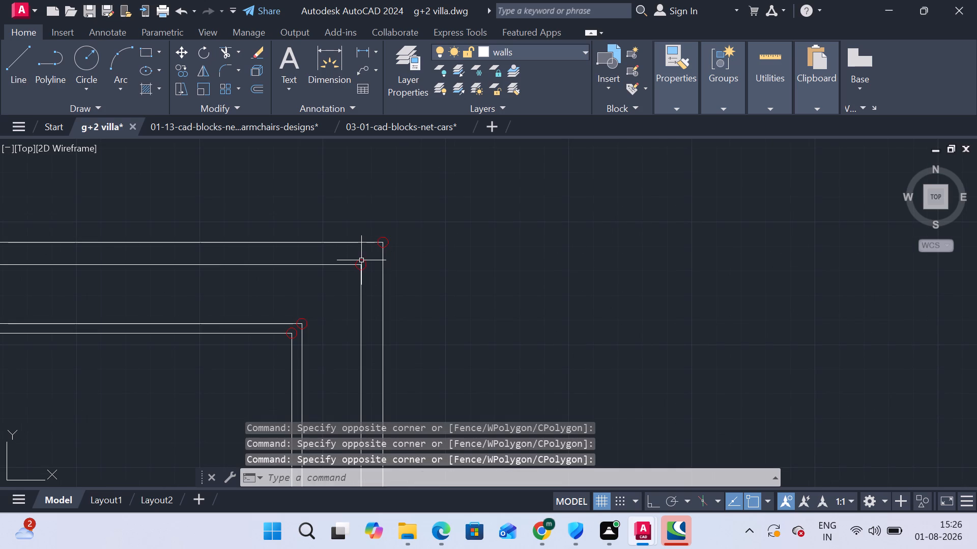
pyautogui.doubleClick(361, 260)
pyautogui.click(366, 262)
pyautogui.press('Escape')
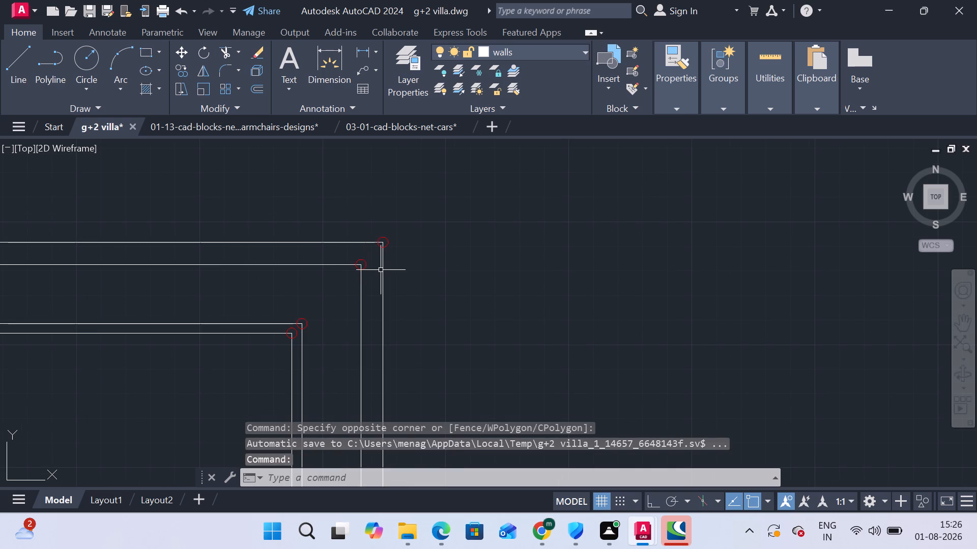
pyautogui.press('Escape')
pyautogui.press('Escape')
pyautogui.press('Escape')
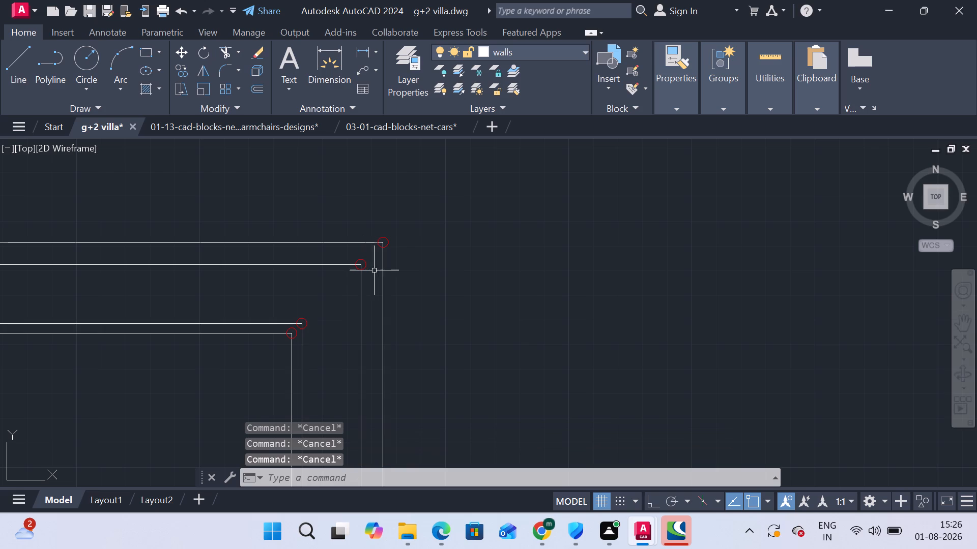
# Examine the red gap markers at the north-east corners of the inner and outer boundary walls.
pyautogui.scroll(-2, 302, 279)
pyautogui.moveTo(310, 278); pyautogui.dragTo(376, 200, button='middle')
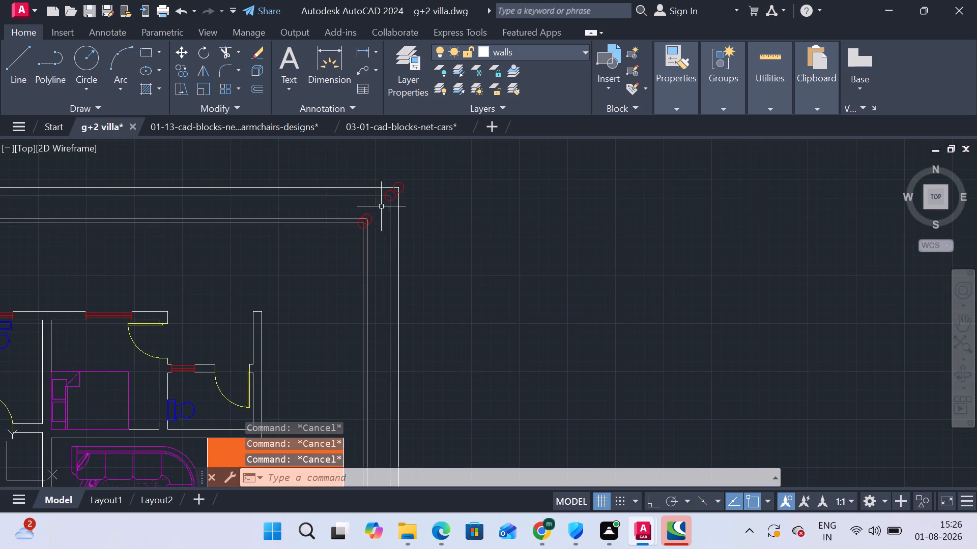
pyautogui.scroll(3, 395, 211)
pyautogui.moveTo(396, 224); pyautogui.dragTo(396, 247, button='middle')
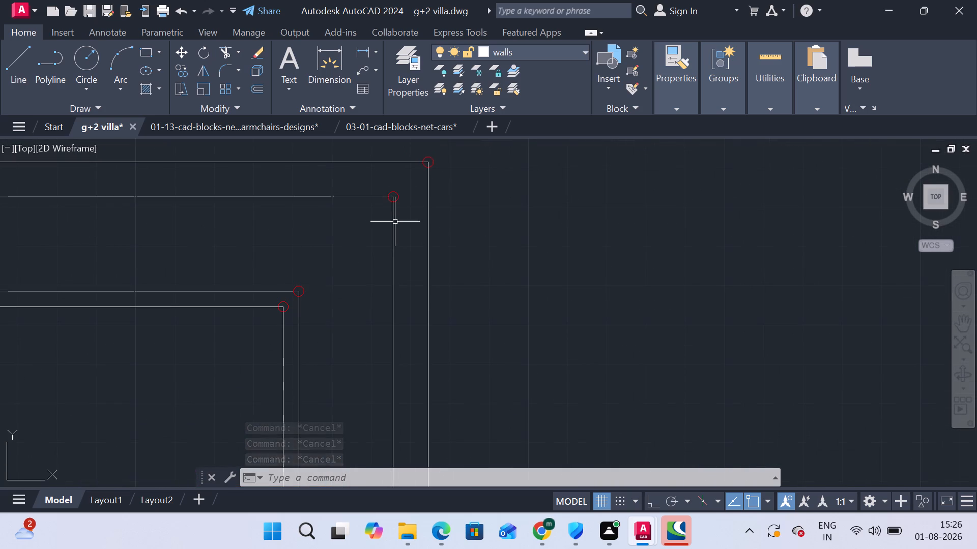
pyautogui.scroll(1, 395, 189)
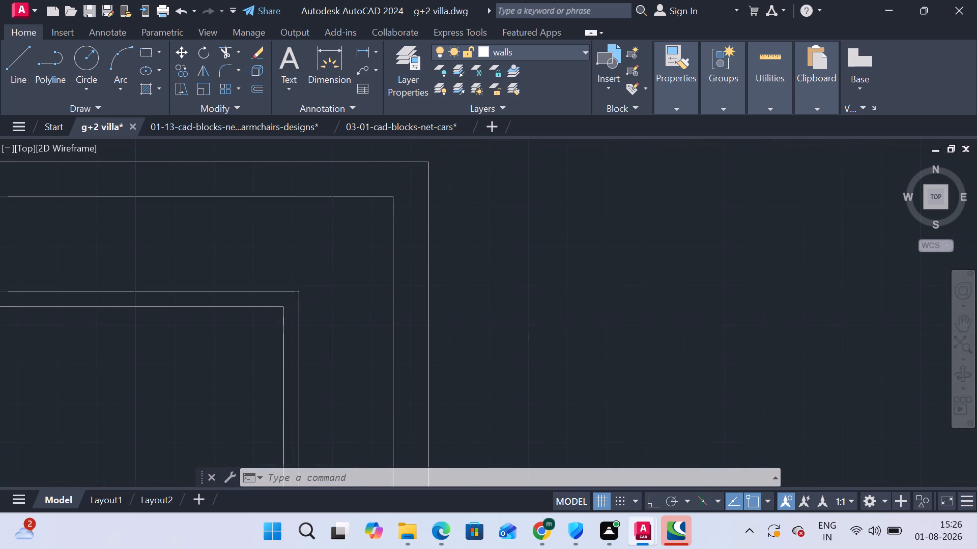
pyautogui.scroll(2, 395, 189)
pyautogui.scroll(-8, 407, 202)
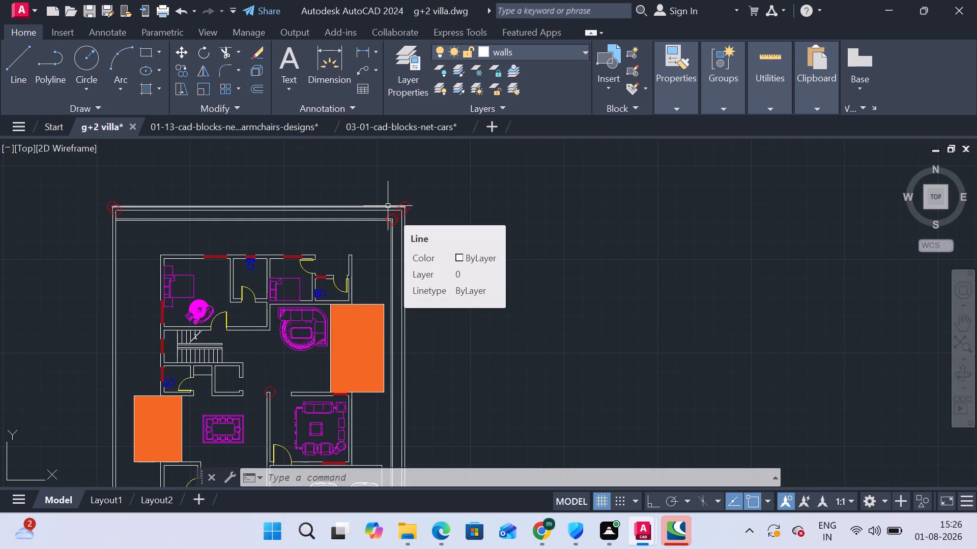
pyautogui.scroll(3, 407, 199)
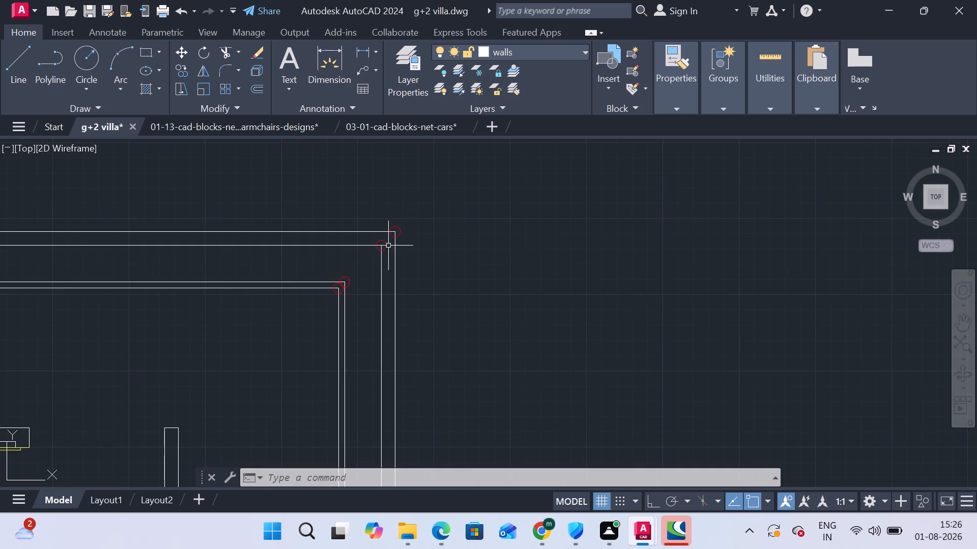
pyautogui.scroll(1, 380, 248)
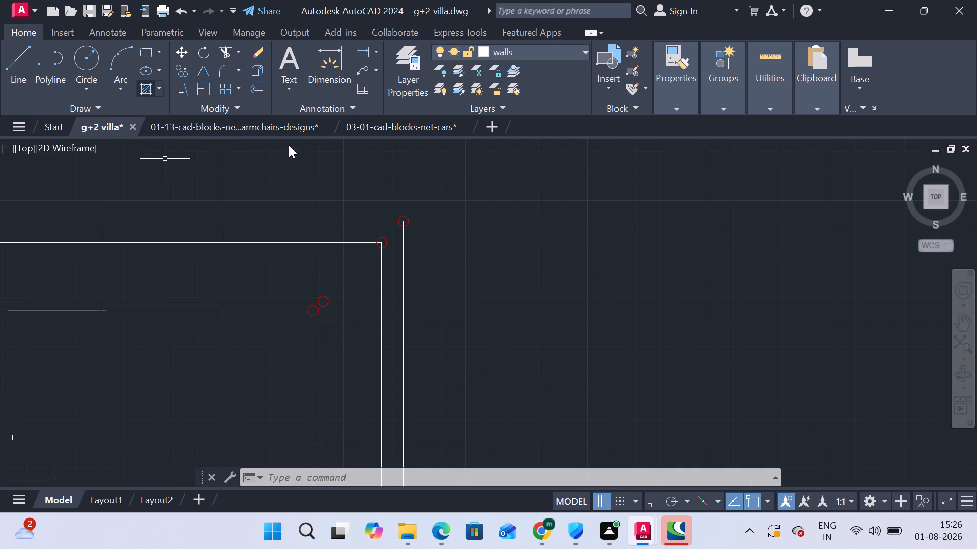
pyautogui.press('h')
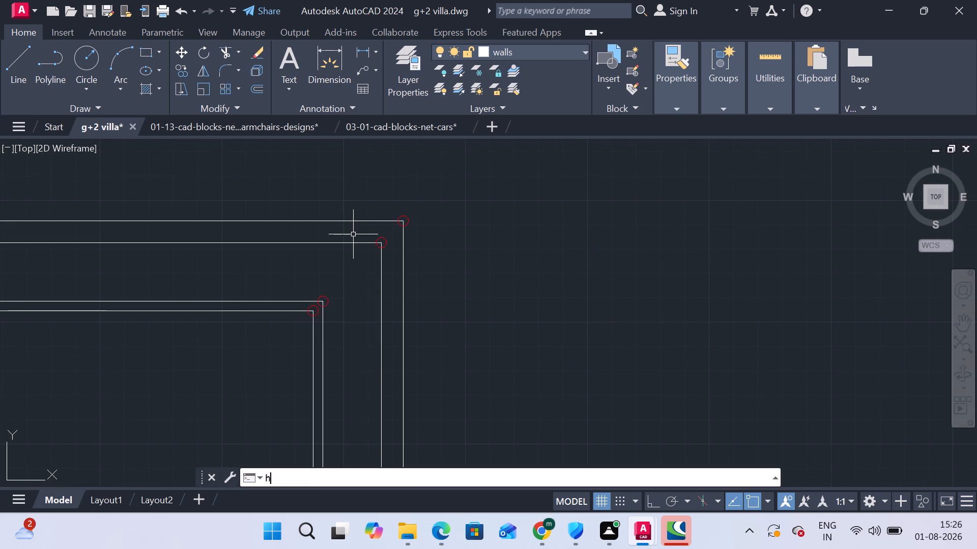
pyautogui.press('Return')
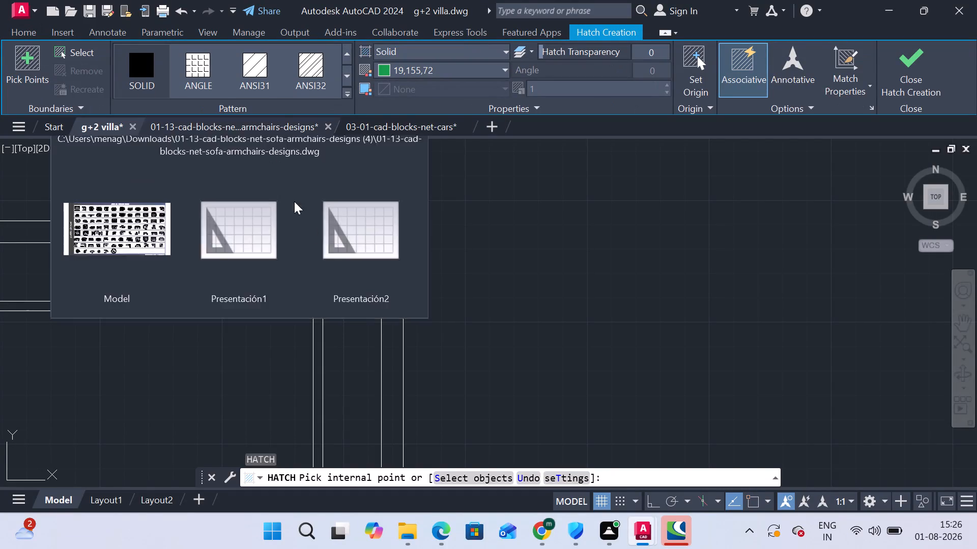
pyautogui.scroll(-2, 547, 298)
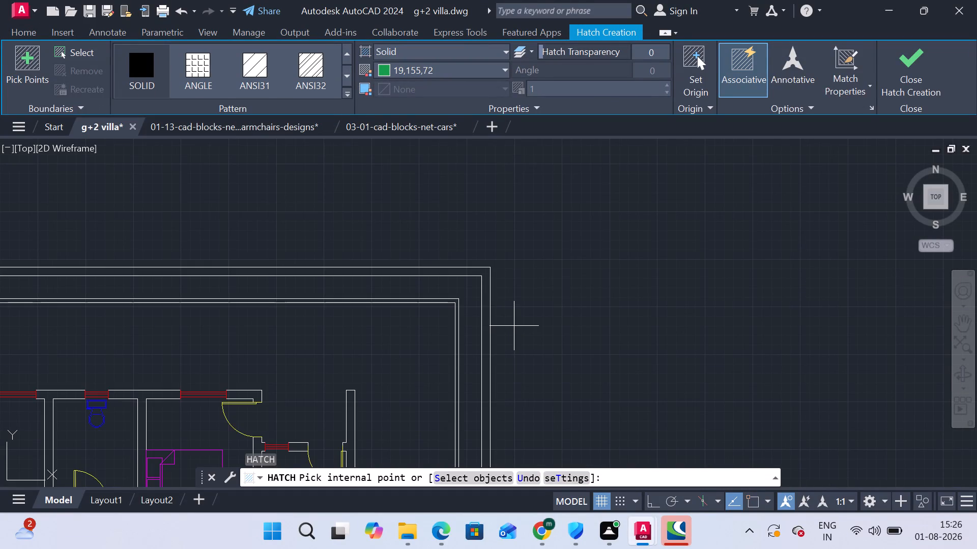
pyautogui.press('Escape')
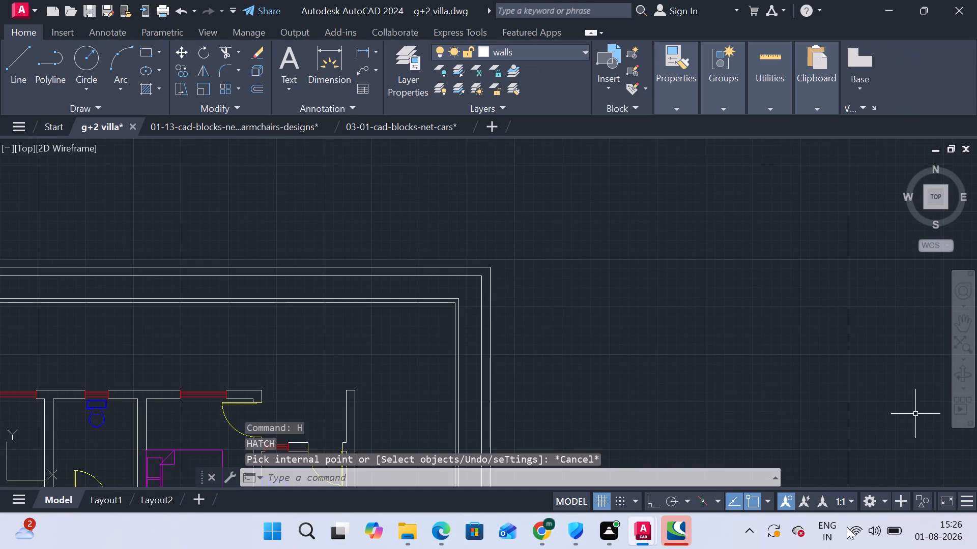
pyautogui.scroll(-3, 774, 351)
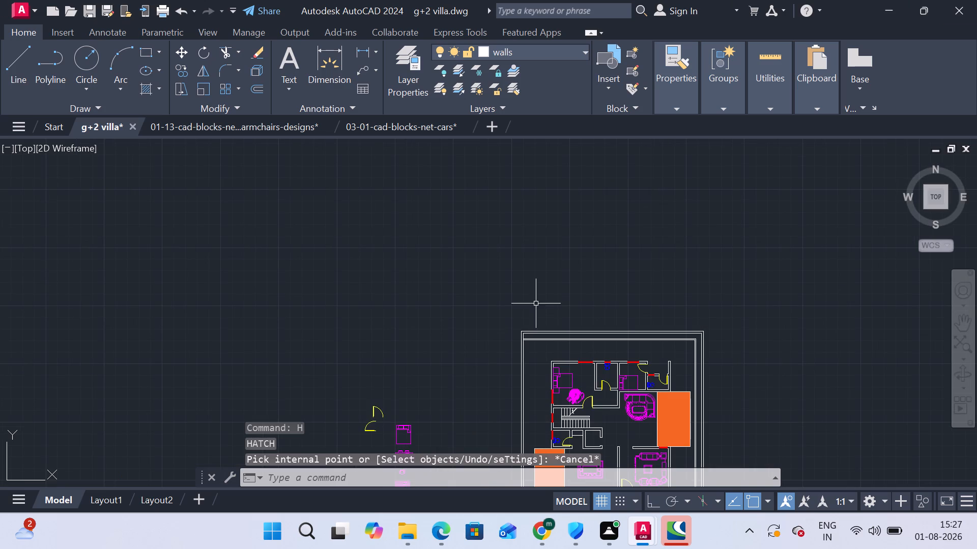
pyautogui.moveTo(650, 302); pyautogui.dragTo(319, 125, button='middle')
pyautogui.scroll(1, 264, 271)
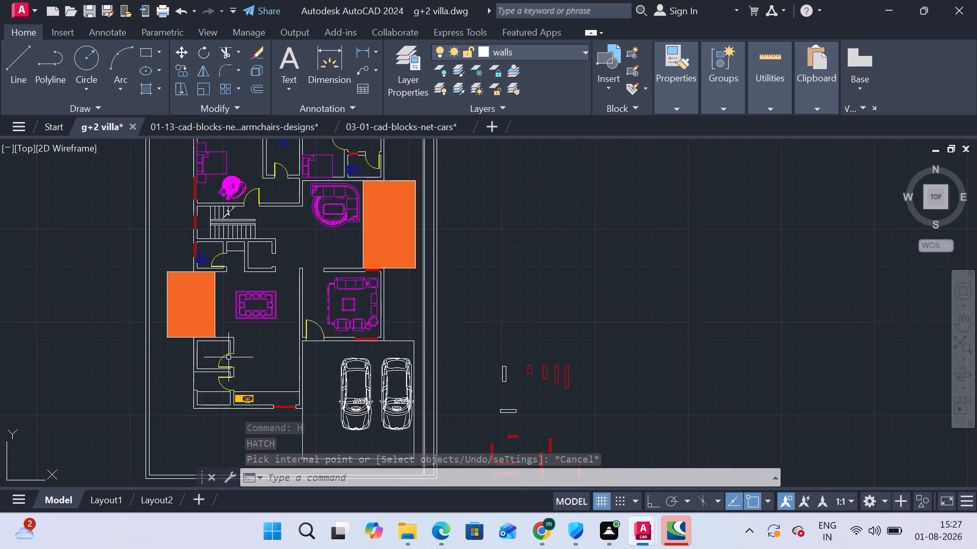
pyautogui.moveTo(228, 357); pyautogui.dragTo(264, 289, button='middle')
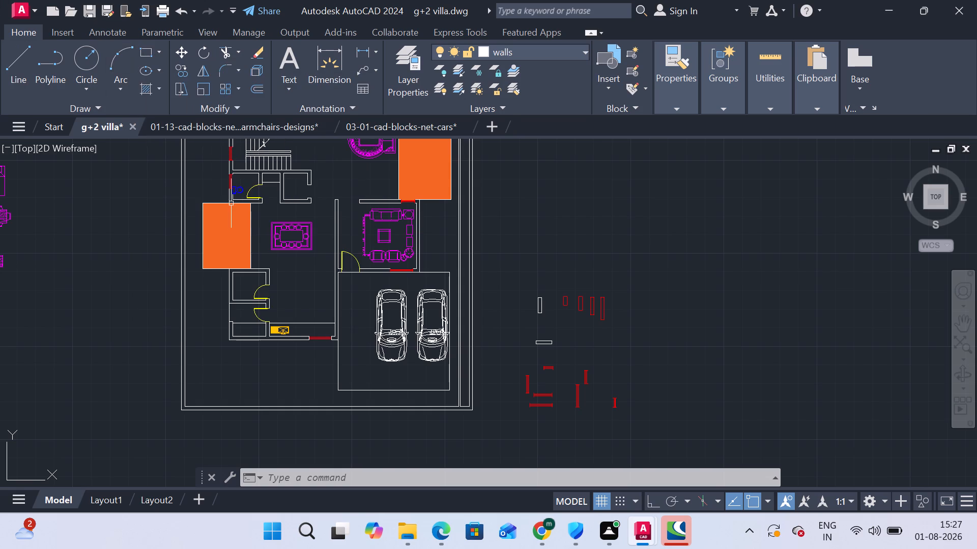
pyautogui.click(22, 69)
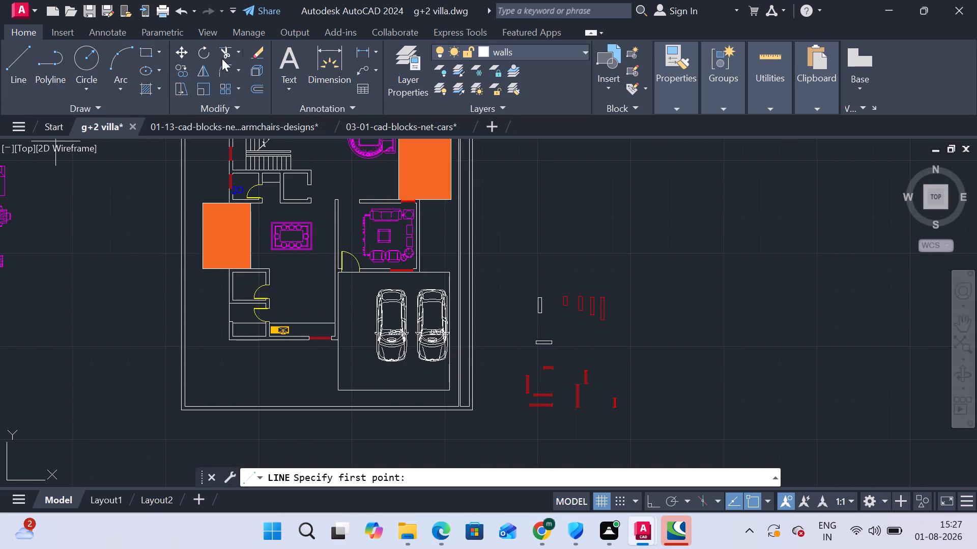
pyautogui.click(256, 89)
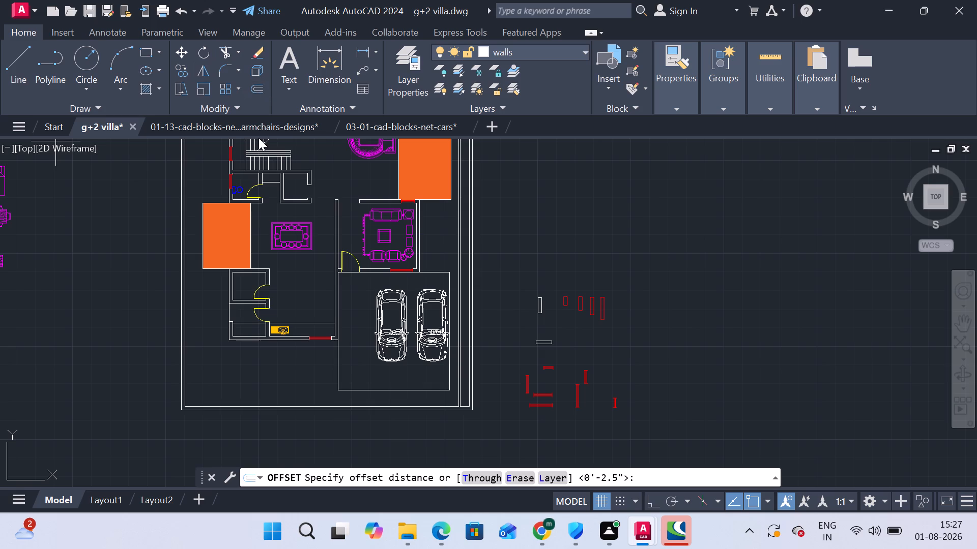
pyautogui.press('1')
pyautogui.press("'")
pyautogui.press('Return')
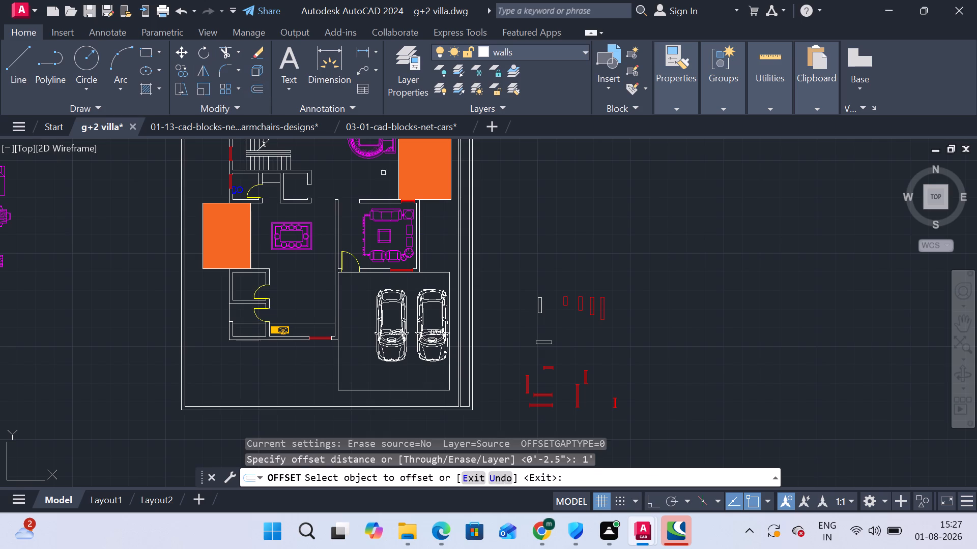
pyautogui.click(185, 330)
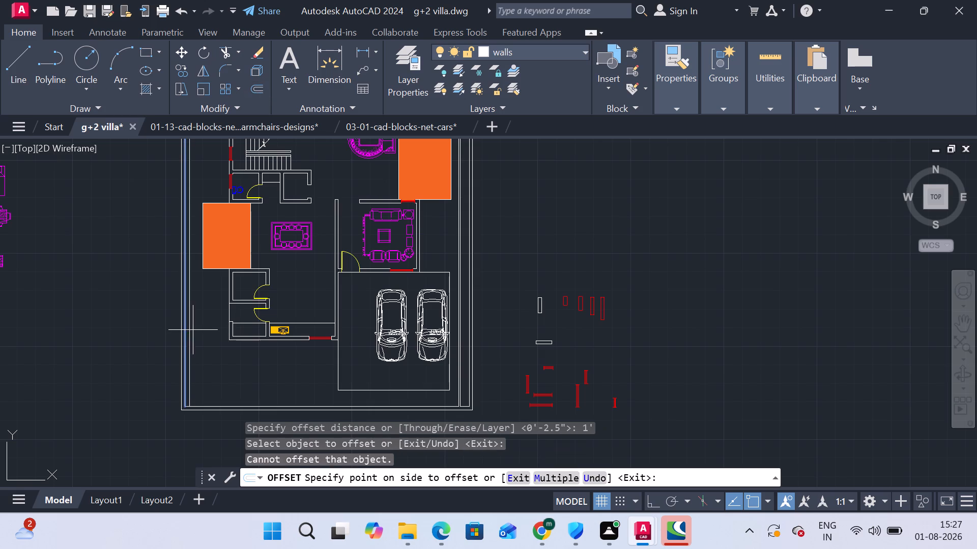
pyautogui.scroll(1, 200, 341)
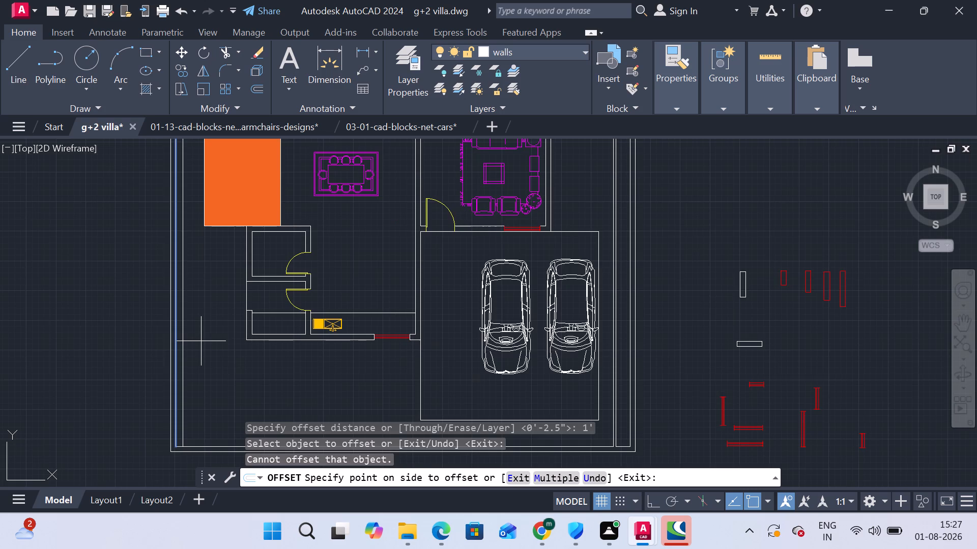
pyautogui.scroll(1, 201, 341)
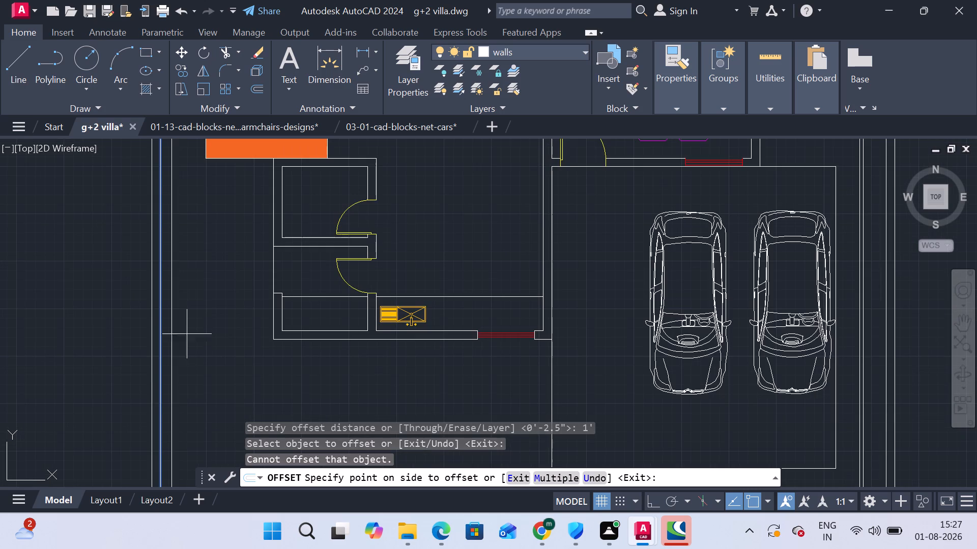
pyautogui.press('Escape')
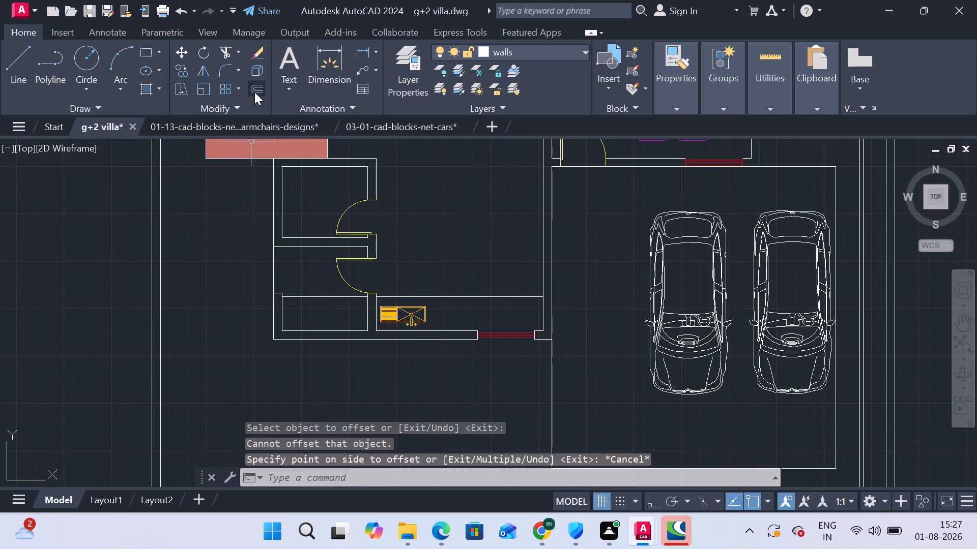
# Offset the inner line of the west boundary wall 1'6" inwards, towards the house.
pyautogui.click(254, 92)
pyautogui.write("1'6")
pyautogui.hotkey('shift', '"')
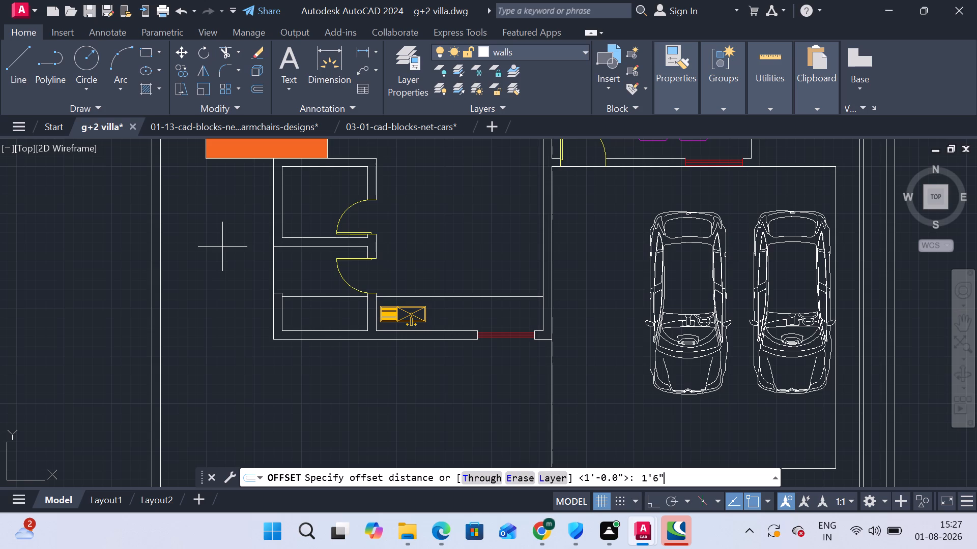
pyautogui.press('Return')
pyautogui.click(161, 293)
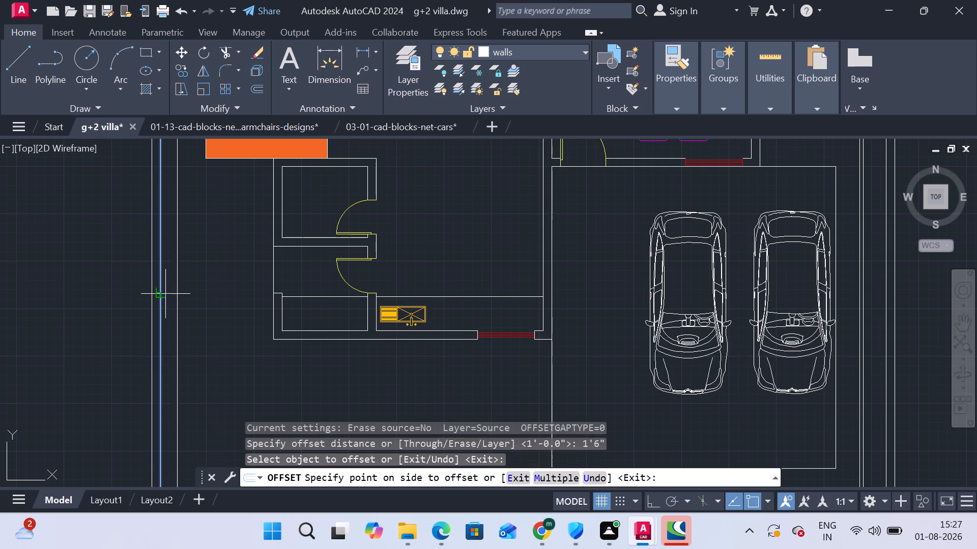
pyautogui.click(205, 297)
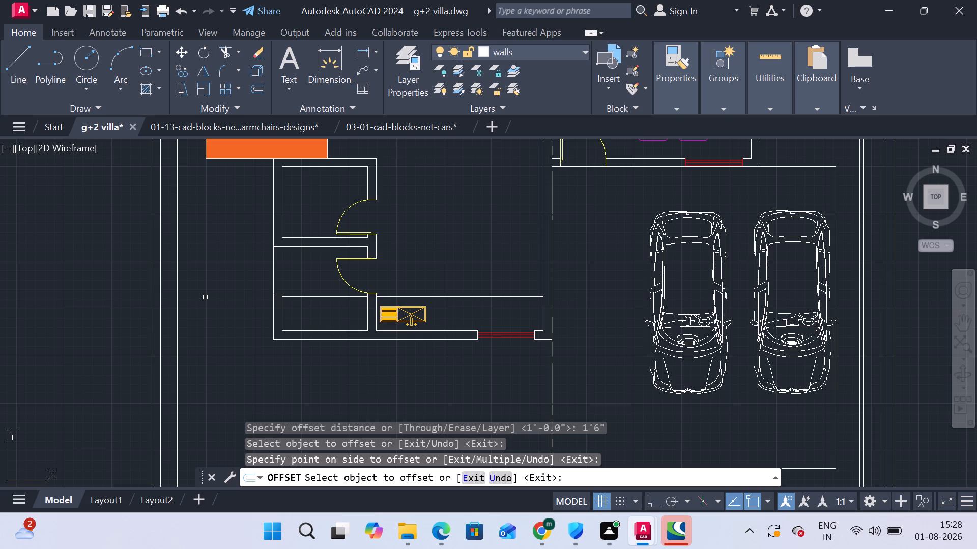
# Trim the north-west corner, removing the offset line's northern overrun and the two inner north lines' ends west of it.
pyautogui.scroll(-2, 278, 340)
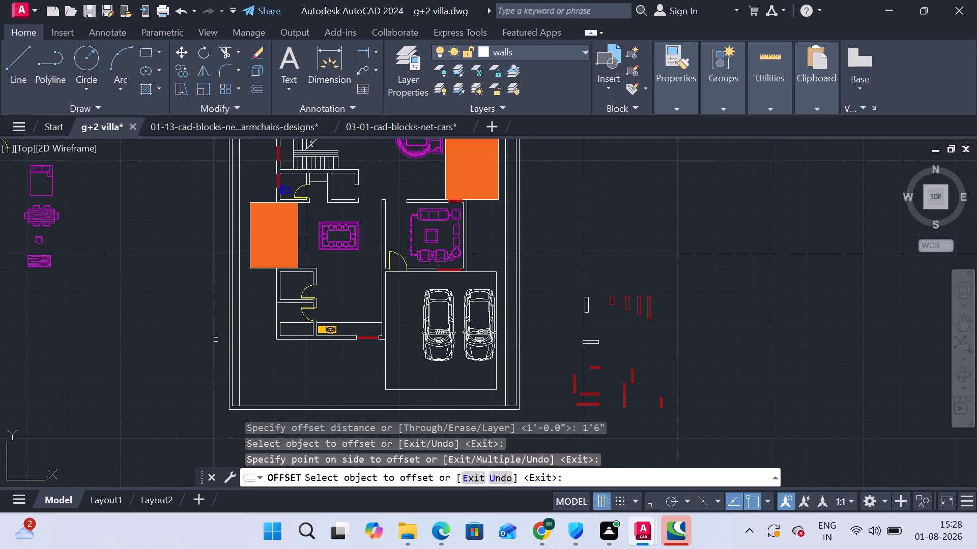
pyautogui.moveTo(249, 308); pyautogui.dragTo(284, 479, button='middle')
pyautogui.scroll(4, 282, 199)
pyautogui.moveTo(278, 224); pyautogui.dragTo(288, 264, button='middle')
pyautogui.click(224, 56)
pyautogui.click(212, 173)
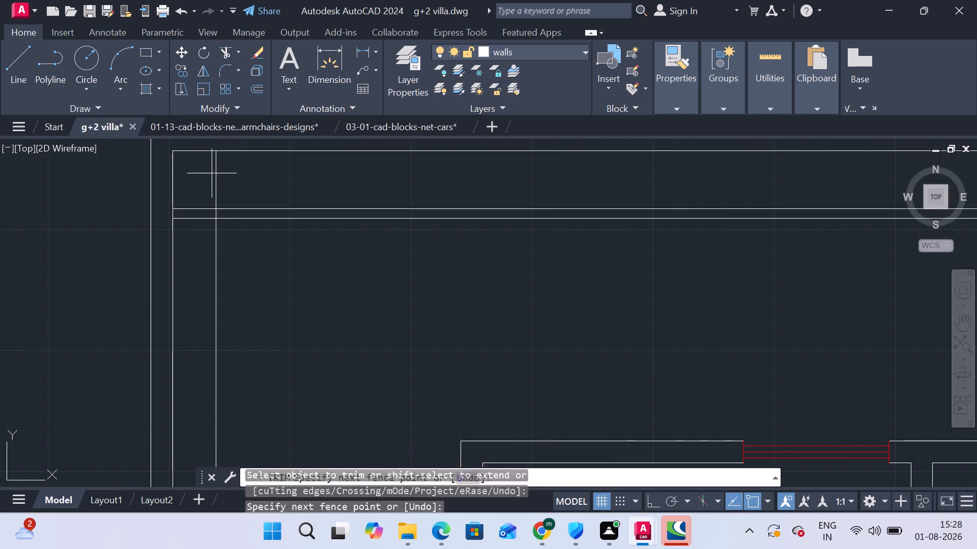
pyautogui.click(233, 181)
pyautogui.click(206, 190)
pyautogui.click(199, 233)
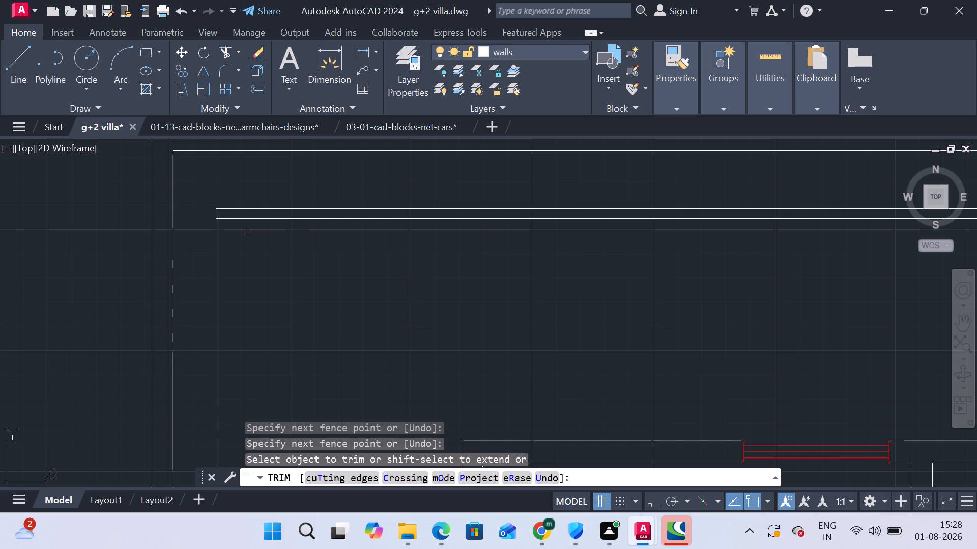
# Draw a rectangle in the south-west yard, from the offset line level with the west orange area's south edge to the south boundary's inner line.
pyautogui.scroll(-1, 246, 233)
pyautogui.moveTo(239, 241); pyautogui.dragTo(226, 179, button='middle')
pyautogui.scroll(-1, 238, 220)
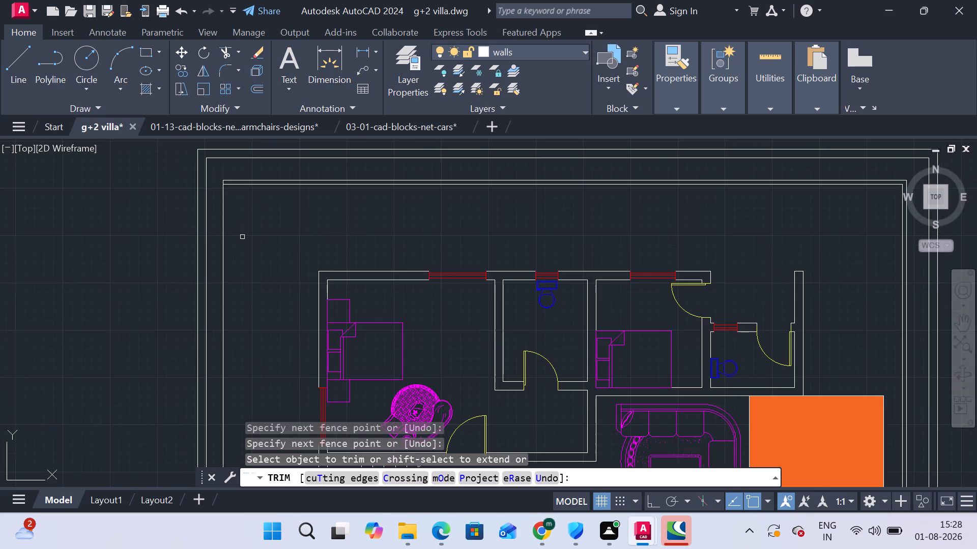
pyautogui.scroll(-1, 255, 264)
pyautogui.moveTo(255, 264); pyautogui.dragTo(240, 235, button='middle')
pyautogui.scroll(-1, 250, 253)
pyautogui.moveTo(258, 268); pyautogui.dragTo(247, 246, button='middle')
pyautogui.moveTo(294, 326); pyautogui.dragTo(293, 326, button='middle')
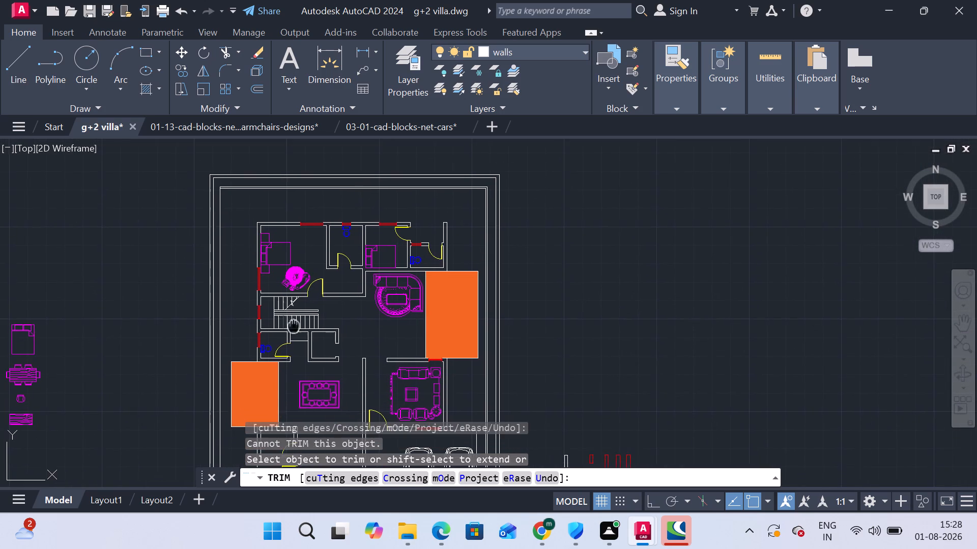
pyautogui.moveTo(293, 326); pyautogui.dragTo(283, 210, button='middle')
pyautogui.moveTo(305, 289); pyautogui.dragTo(296, 229, button='middle')
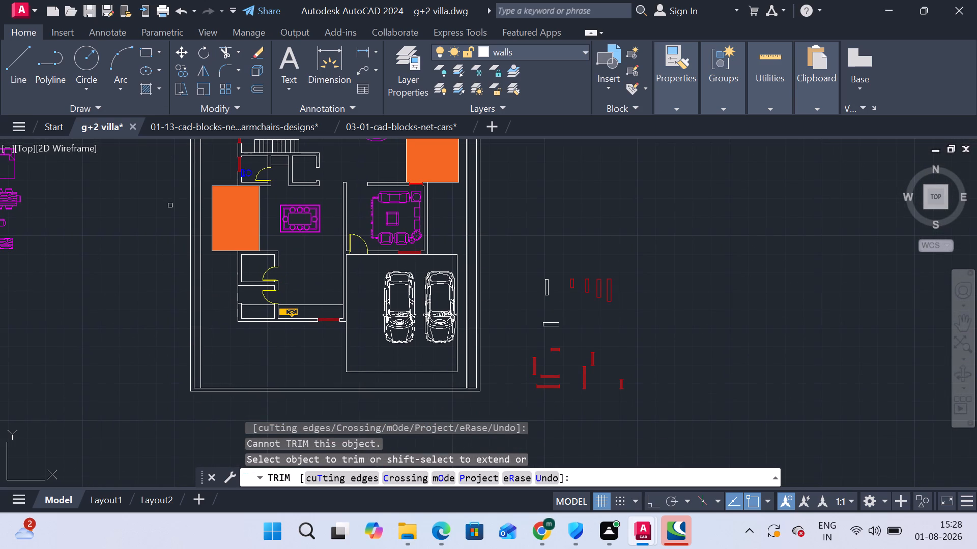
pyautogui.click(148, 52)
pyautogui.scroll(2, 206, 253)
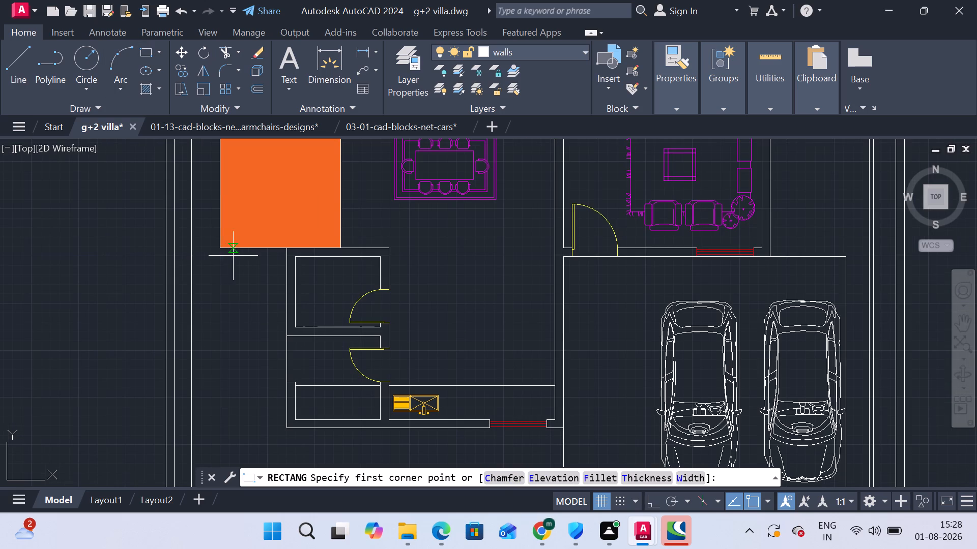
pyautogui.click(193, 251)
pyautogui.scroll(-2, 252, 359)
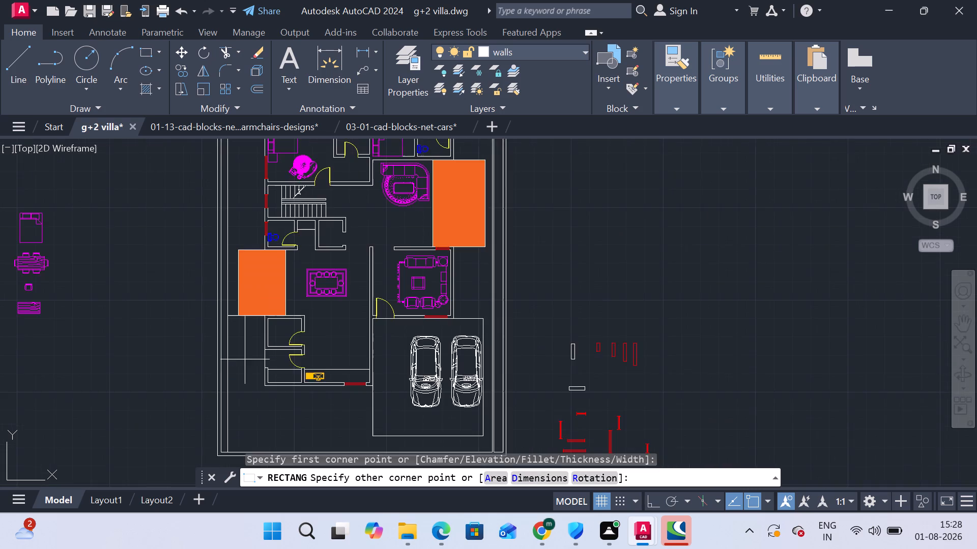
pyautogui.moveTo(245, 359); pyautogui.dragTo(257, 241, button='middle')
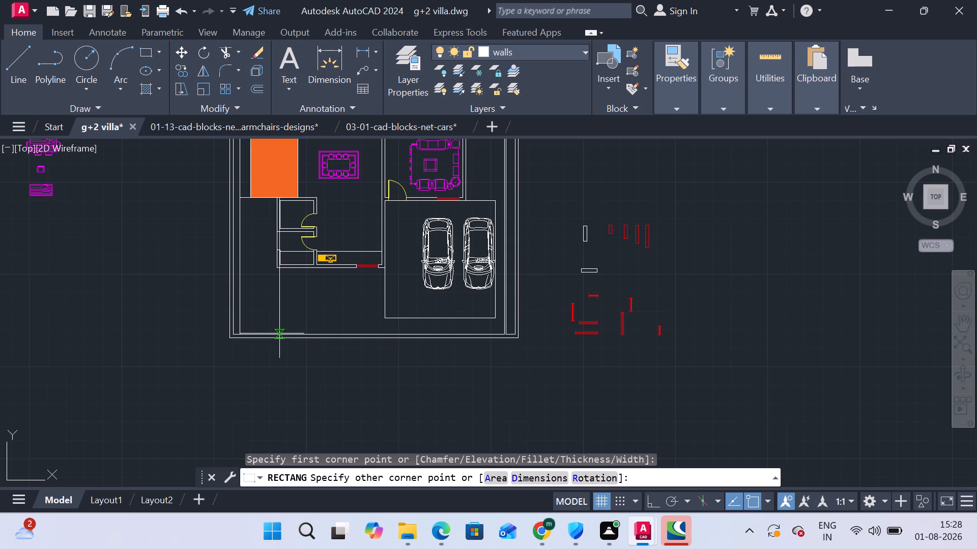
pyautogui.scroll(2, 280, 332)
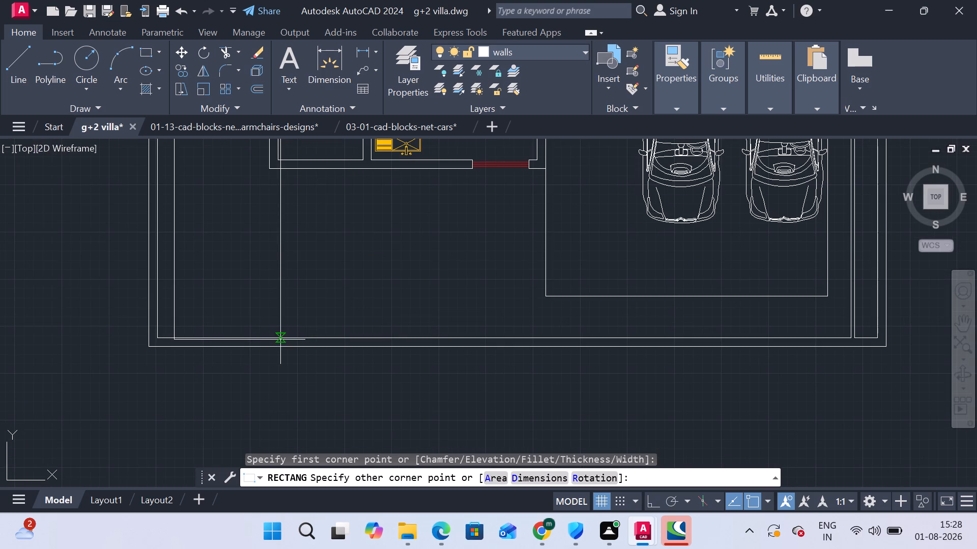
pyautogui.click(280, 338)
pyautogui.scroll(-2, 319, 294)
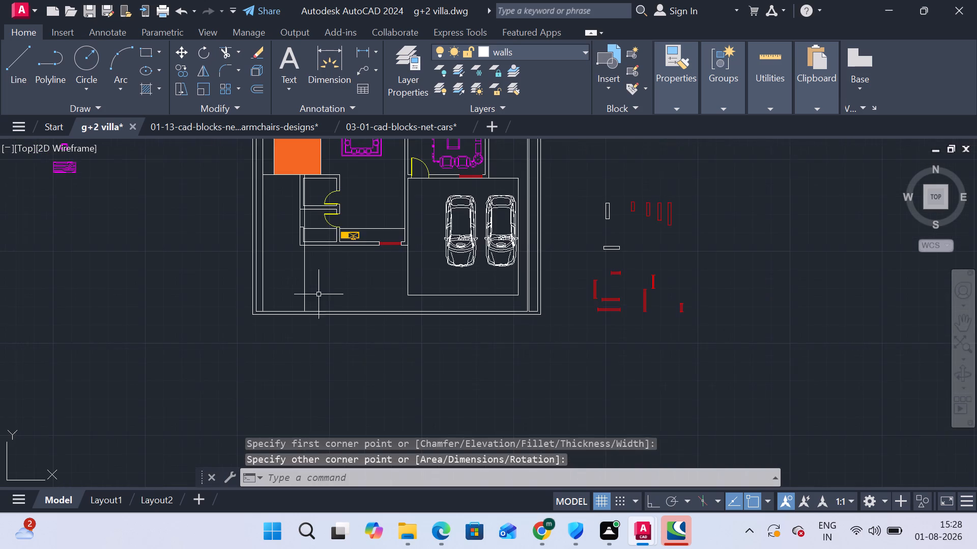
# Trim the south-west yard rectangle's east edge where it crosses the house's south-west room and its walls.
pyautogui.scroll(2, 305, 259)
pyautogui.moveTo(307, 259); pyautogui.dragTo(322, 345, button='middle')
pyautogui.scroll(-1, 323, 345)
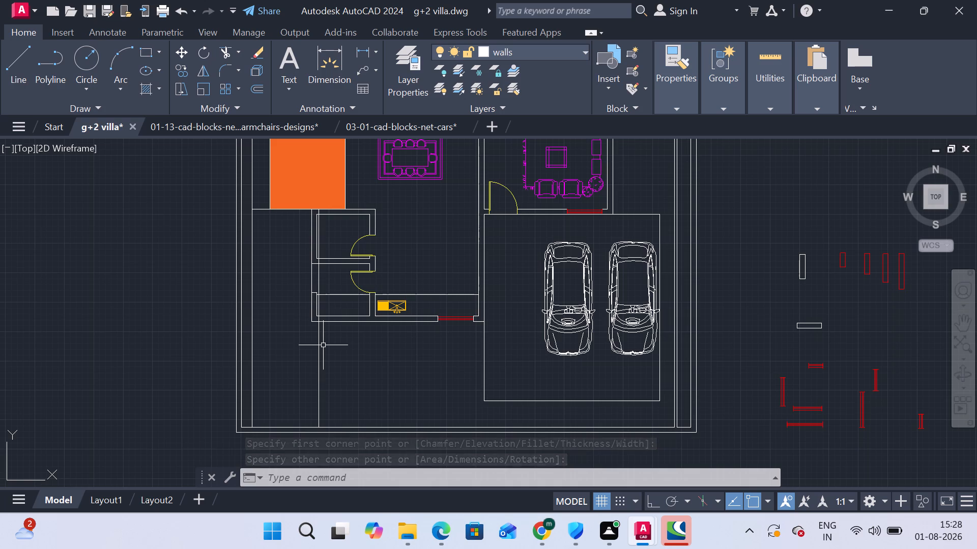
pyautogui.moveTo(219, 51); pyautogui.dragTo(225, 51)
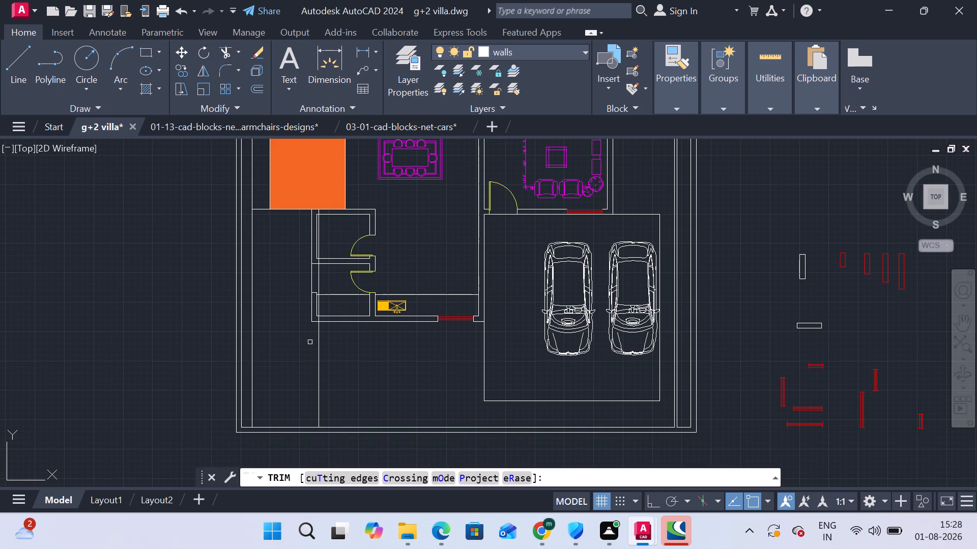
pyautogui.scroll(4, 311, 317)
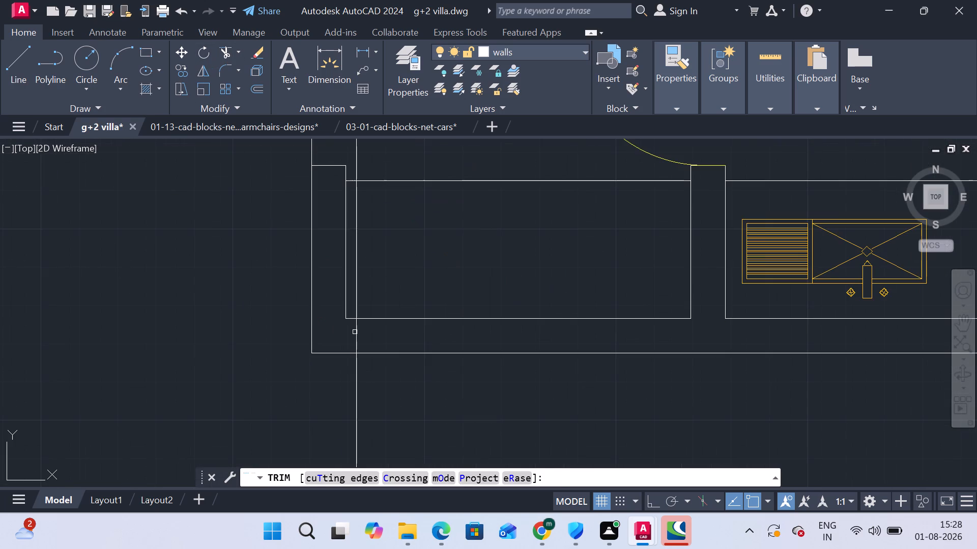
pyautogui.click(356, 332)
pyautogui.click(356, 308)
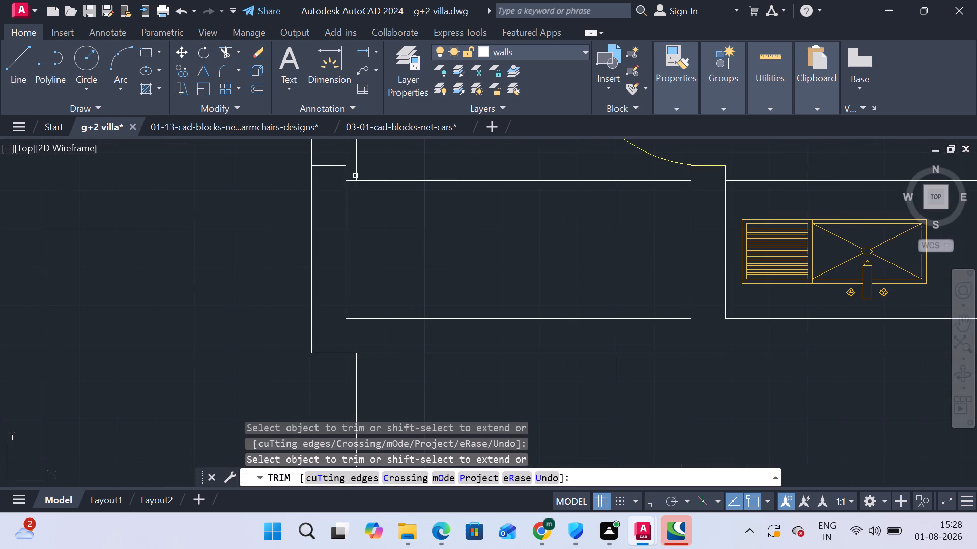
pyautogui.click(358, 165)
pyautogui.scroll(-2, 360, 164)
pyautogui.moveTo(360, 164); pyautogui.dragTo(361, 331, button='middle')
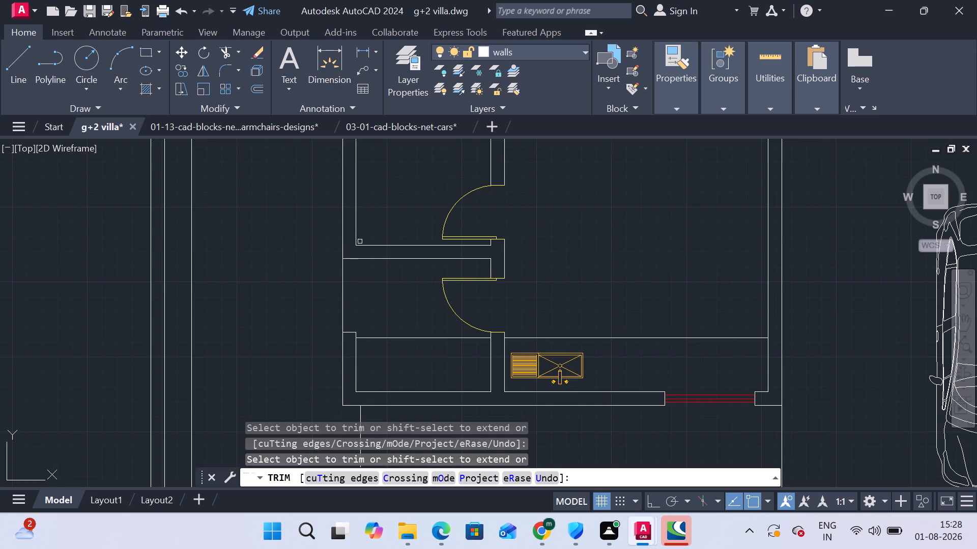
pyautogui.scroll(-1, 362, 220)
pyautogui.moveTo(365, 243); pyautogui.dragTo(368, 384, button='middle')
pyautogui.scroll(-1, 358, 370)
pyautogui.moveTo(348, 361); pyautogui.dragTo(346, 170, button='middle')
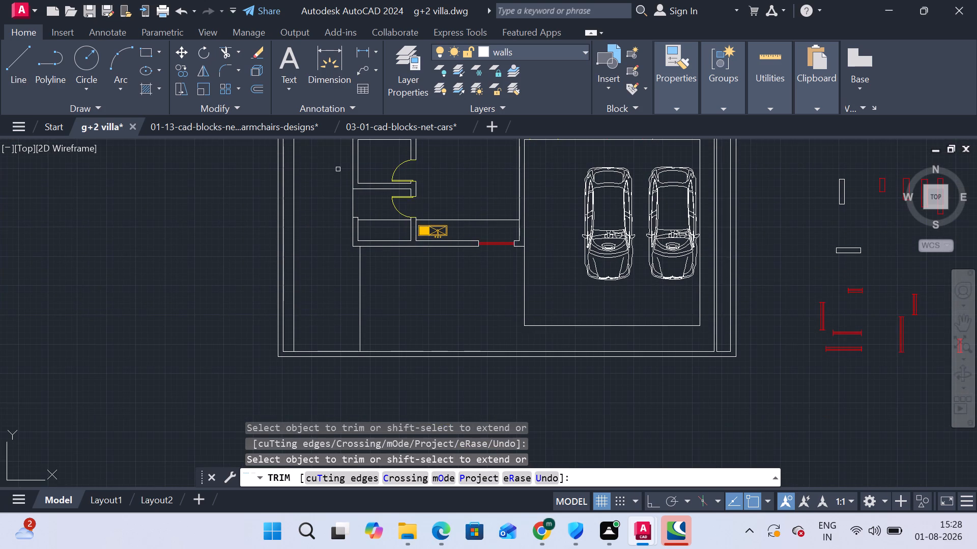
pyautogui.press('Escape')
# Draw a rectangle along the house's south wall, from the south-west yard rectangle's east edge to the midpoint of the car parking's west edge.
pyautogui.scroll(-1, 254, 290)
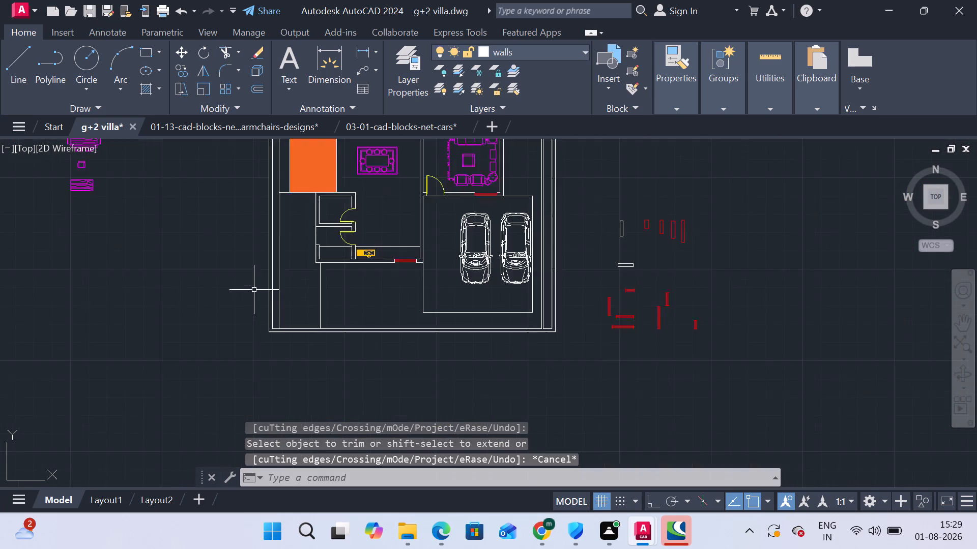
pyautogui.scroll(-2, 254, 290)
pyautogui.moveTo(238, 300); pyautogui.dragTo(233, 290, button='middle')
pyautogui.scroll(3, 269, 274)
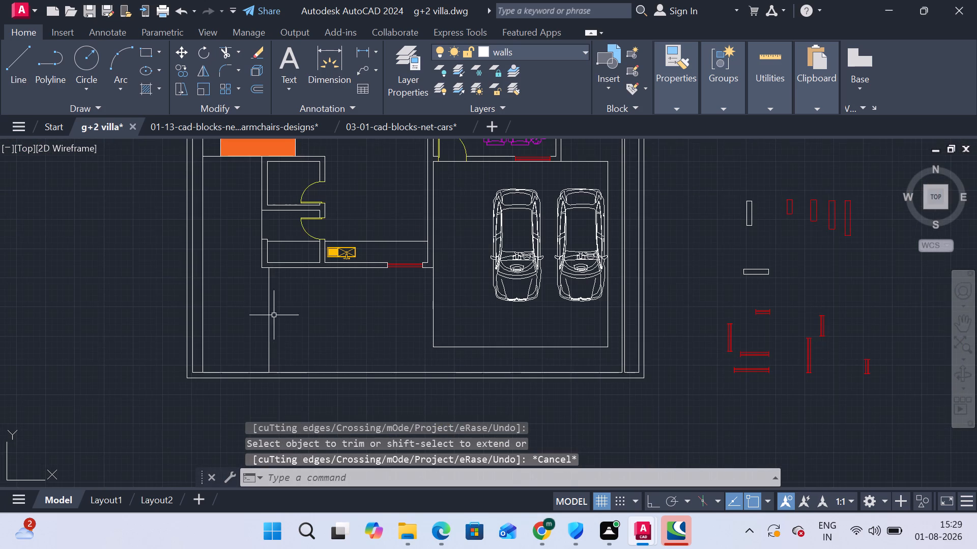
pyautogui.moveTo(289, 342); pyautogui.dragTo(218, 301, button='middle')
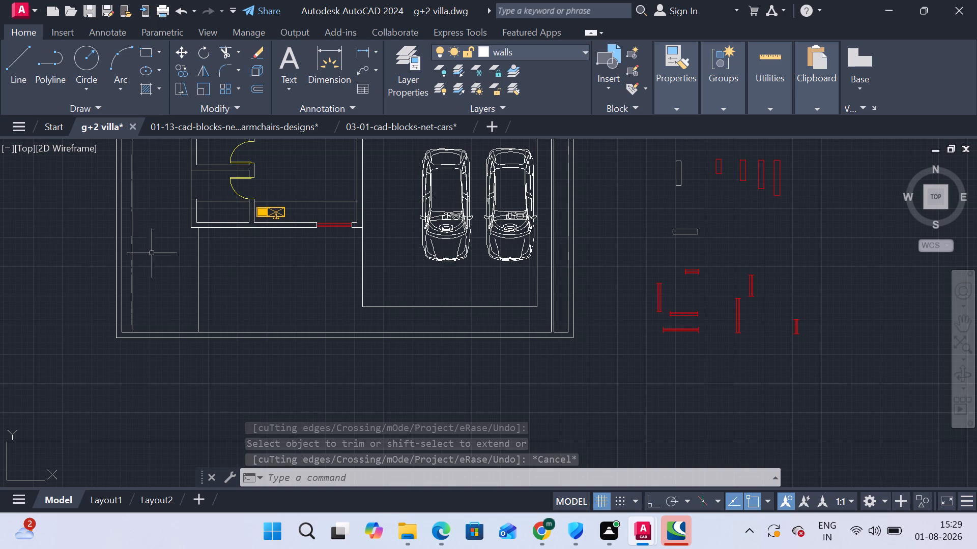
pyautogui.click(149, 51)
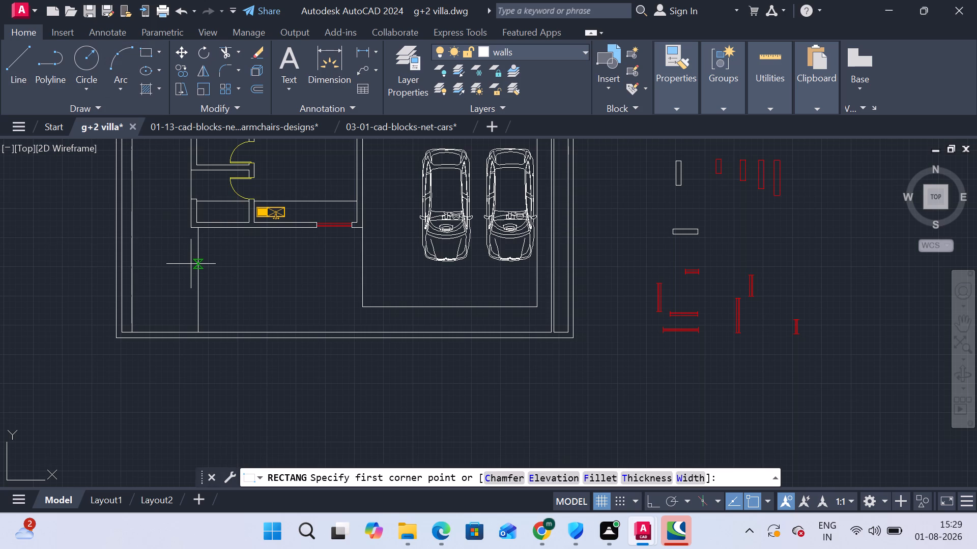
pyautogui.click(199, 230)
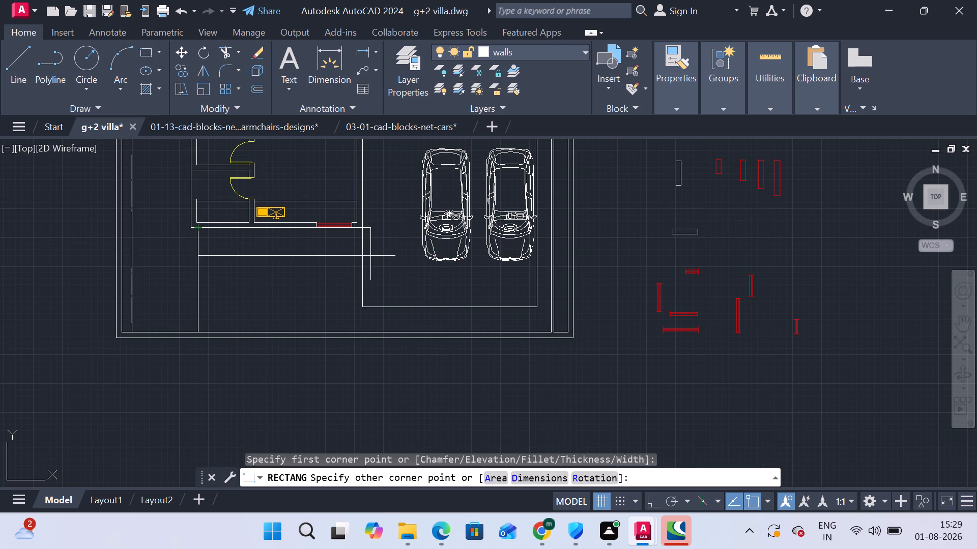
pyautogui.scroll(1, 360, 254)
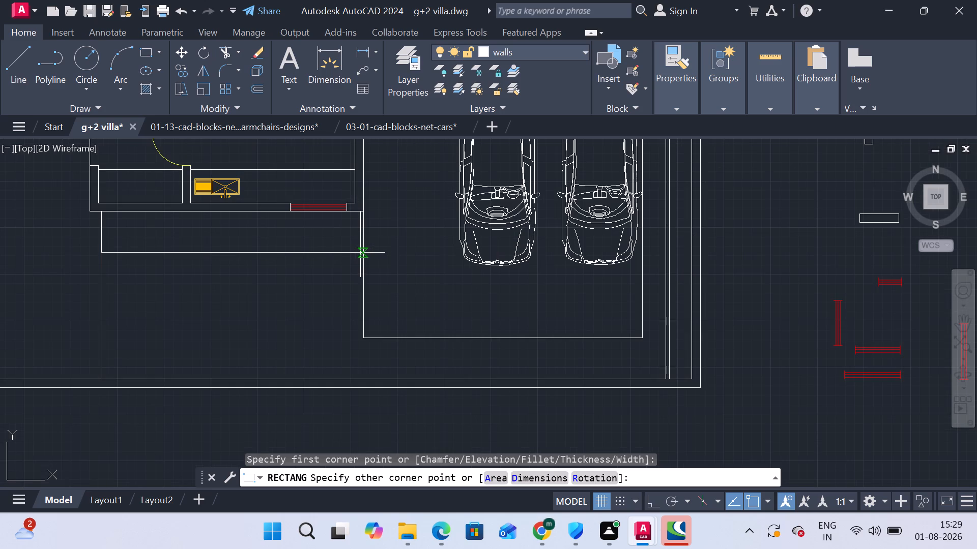
pyautogui.scroll(1, 369, 256)
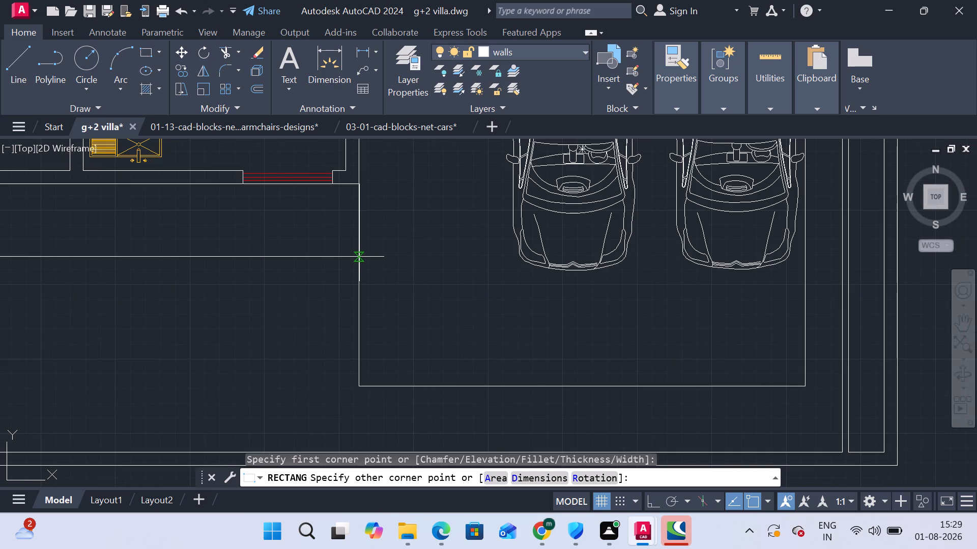
pyautogui.click(359, 257)
# Trim away the new rectangle's duplicate west edge and extend its south edge to the south-west yard's east line.
pyautogui.scroll(-2, 288, 272)
pyautogui.scroll(2, 105, 275)
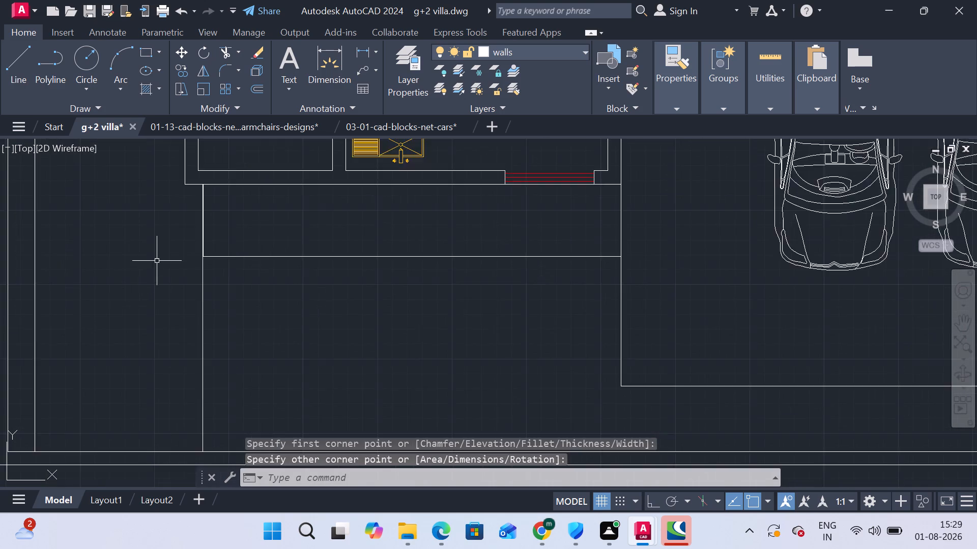
pyautogui.scroll(2, 163, 257)
pyautogui.scroll(3, 234, 247)
pyautogui.scroll(-1, 254, 258)
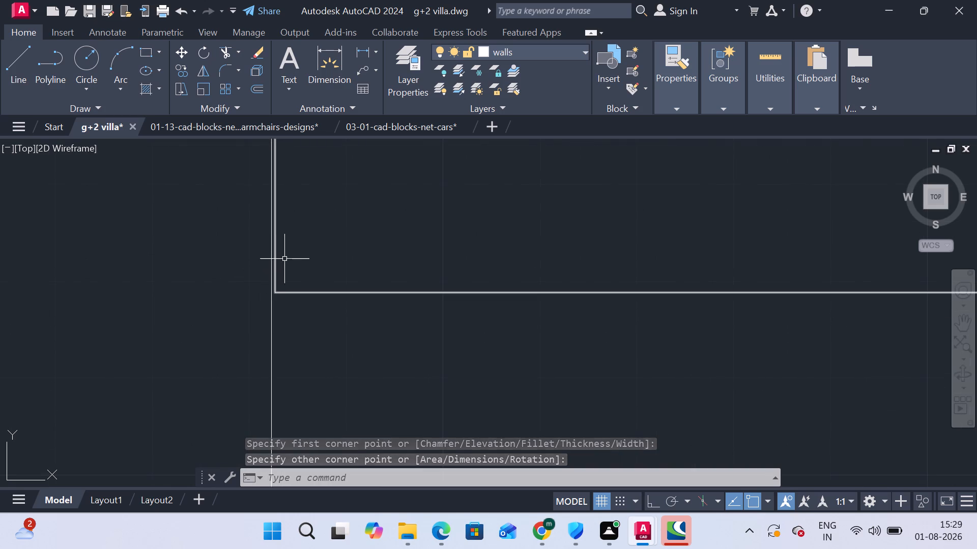
pyautogui.click(274, 256)
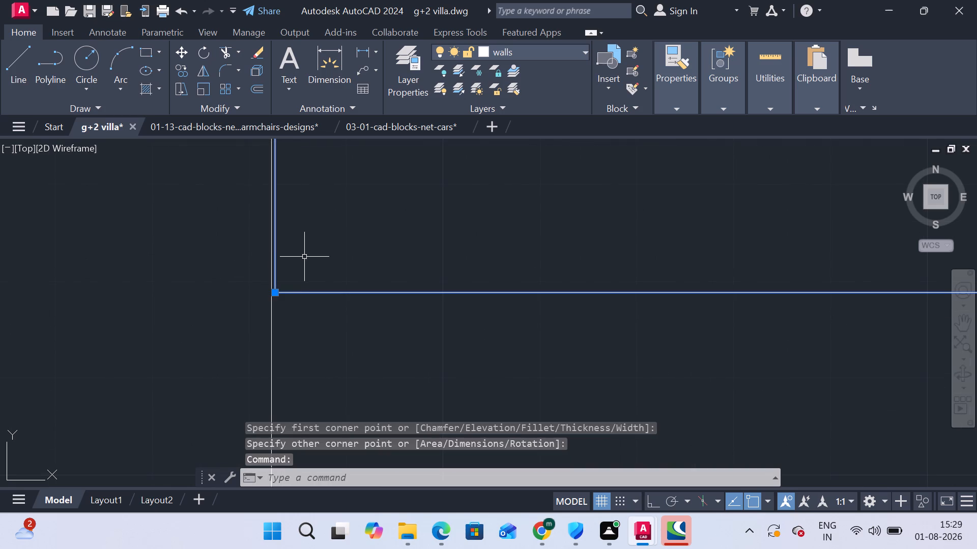
pyautogui.press('Escape')
pyautogui.click(219, 53)
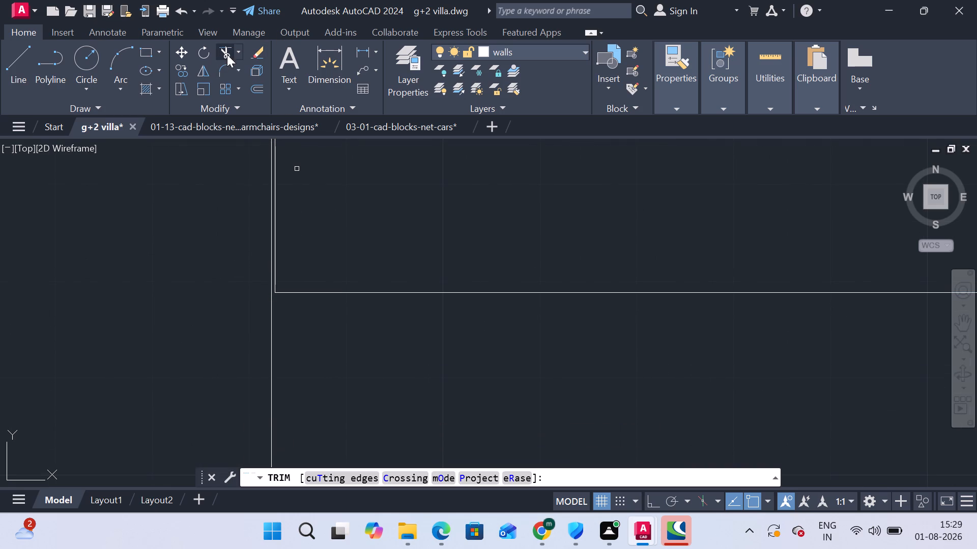
pyautogui.click(276, 220)
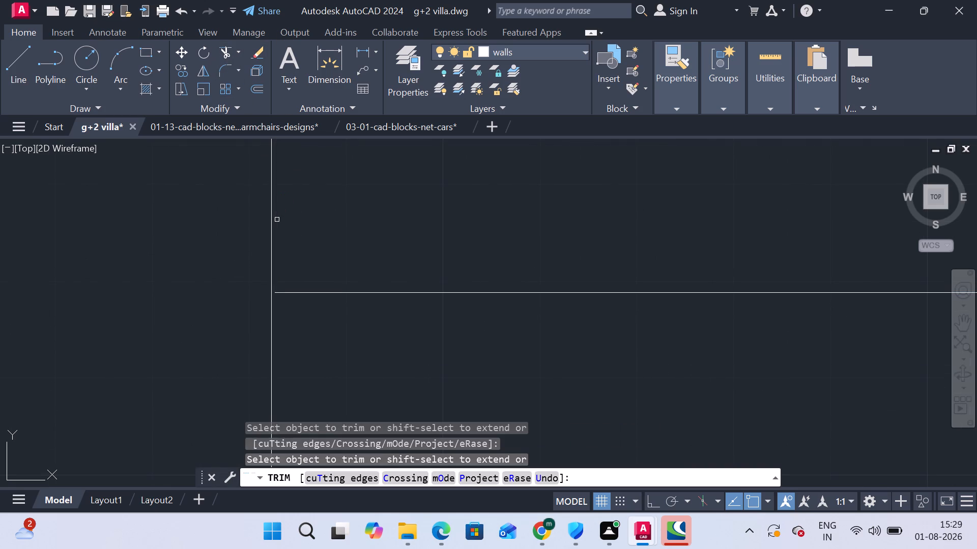
pyautogui.press('Escape')
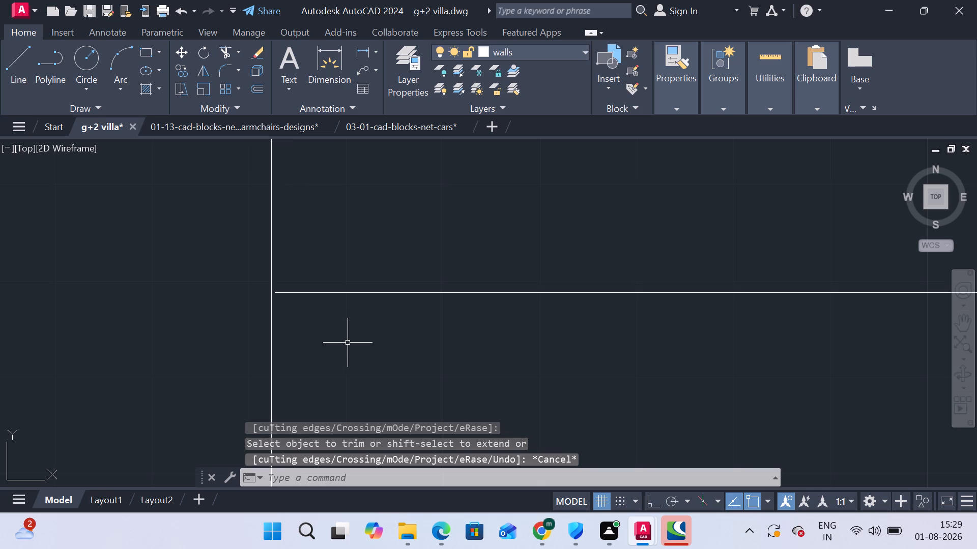
pyautogui.press('space')
pyautogui.keyDown('shift'); pyautogui.click(341, 337); pyautogui.keyUp('shift')
pyautogui.keyDown('shift'); pyautogui.click(338, 248); pyautogui.keyUp('shift')
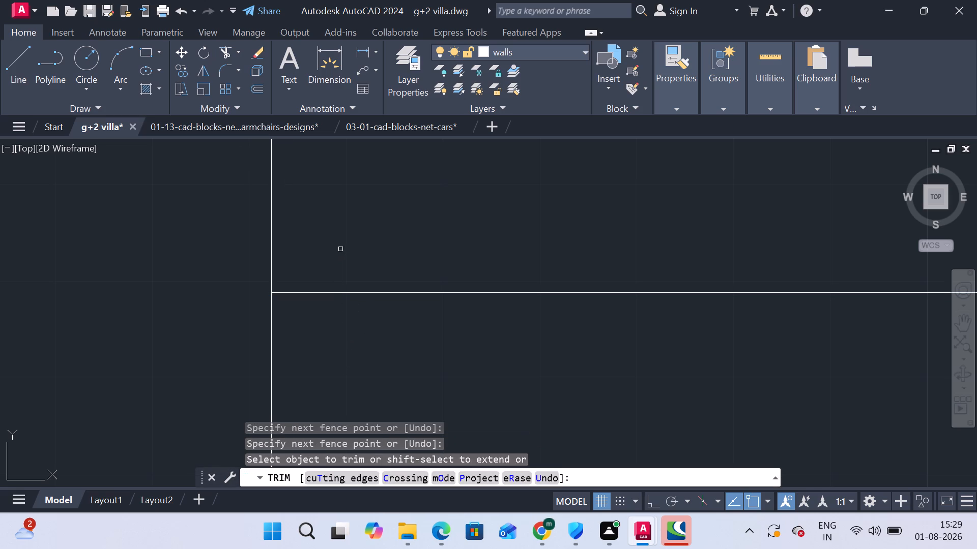
pyautogui.press('Escape')
# Draw connected lines across the south boundary wall at the car parking's east and west edges, joined along the wall's outer line.
pyautogui.scroll(-4, 347, 273)
pyautogui.moveTo(489, 255); pyautogui.dragTo(302, 279, button='middle')
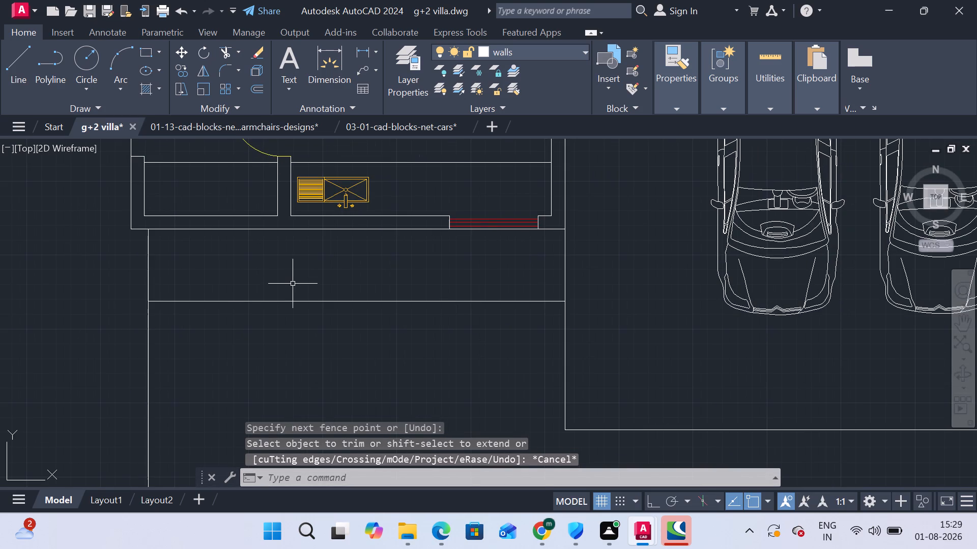
pyautogui.scroll(-2, 278, 281)
pyautogui.moveTo(294, 307); pyautogui.dragTo(289, 264, button='middle')
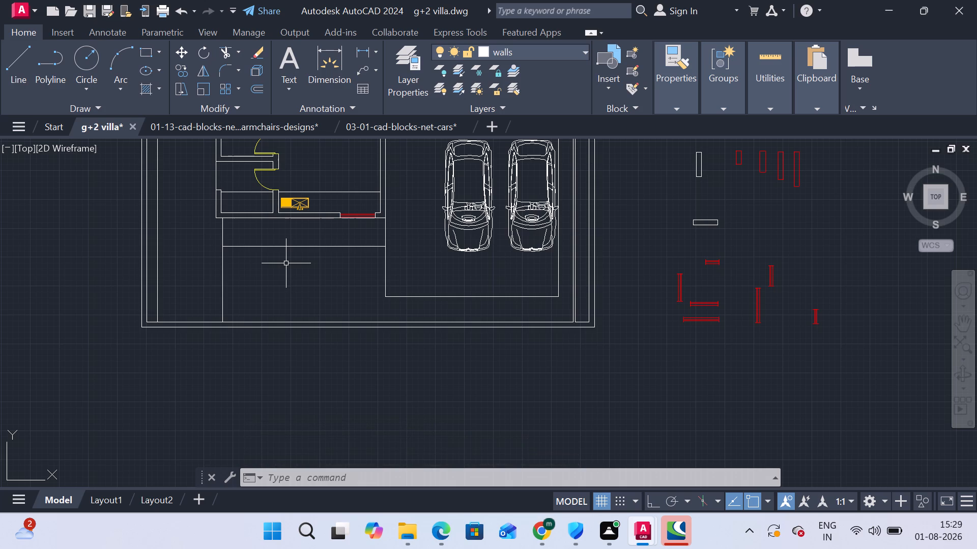
pyautogui.moveTo(457, 296); pyautogui.dragTo(250, 249, button='middle')
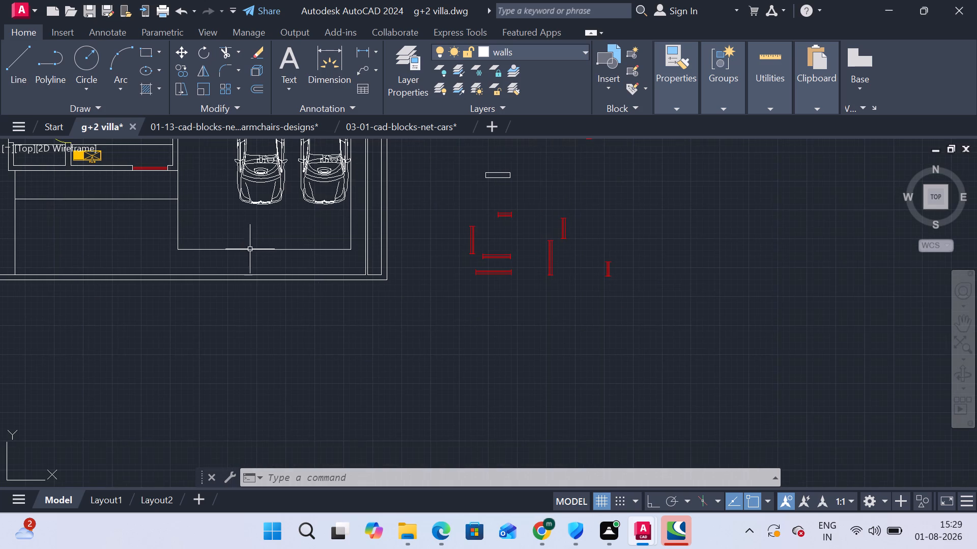
pyautogui.click(23, 55)
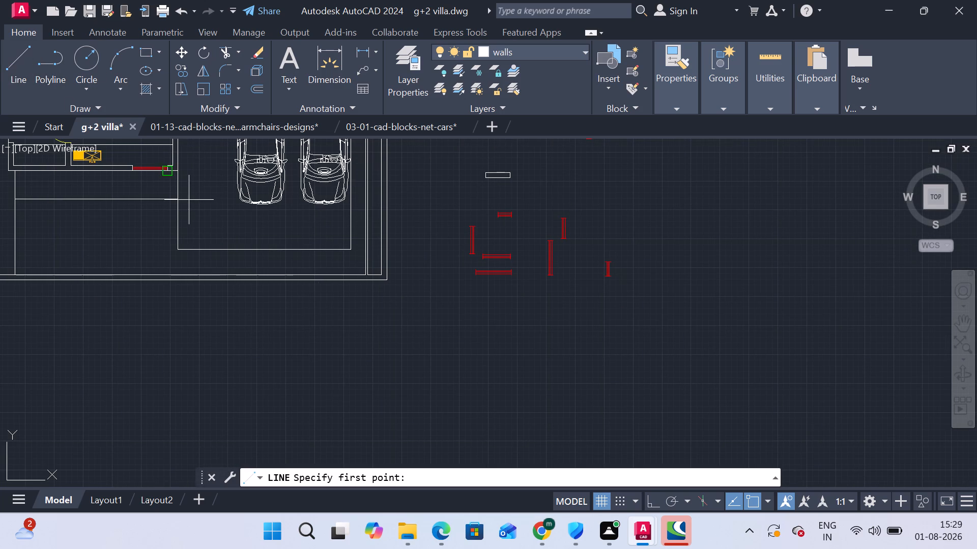
pyautogui.scroll(1, 229, 285)
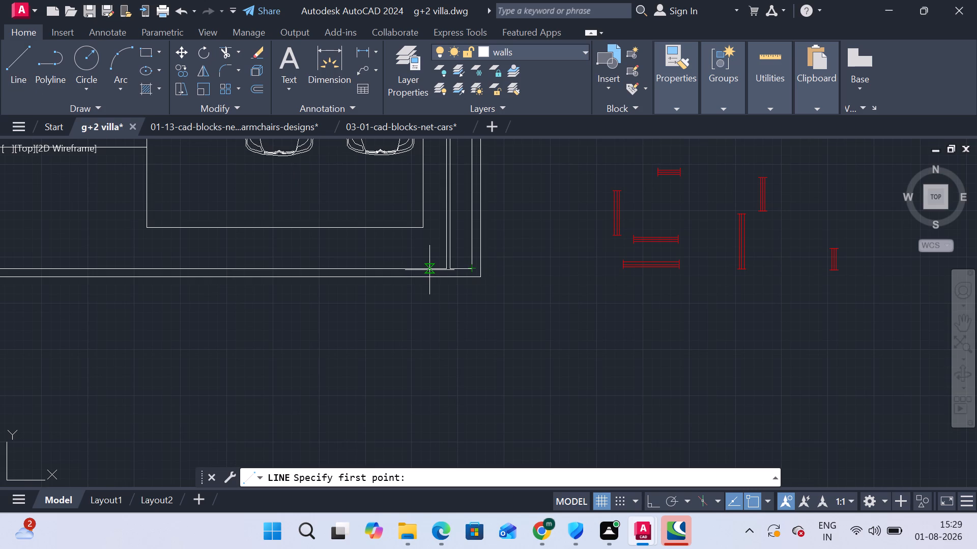
pyautogui.scroll(1, 451, 271)
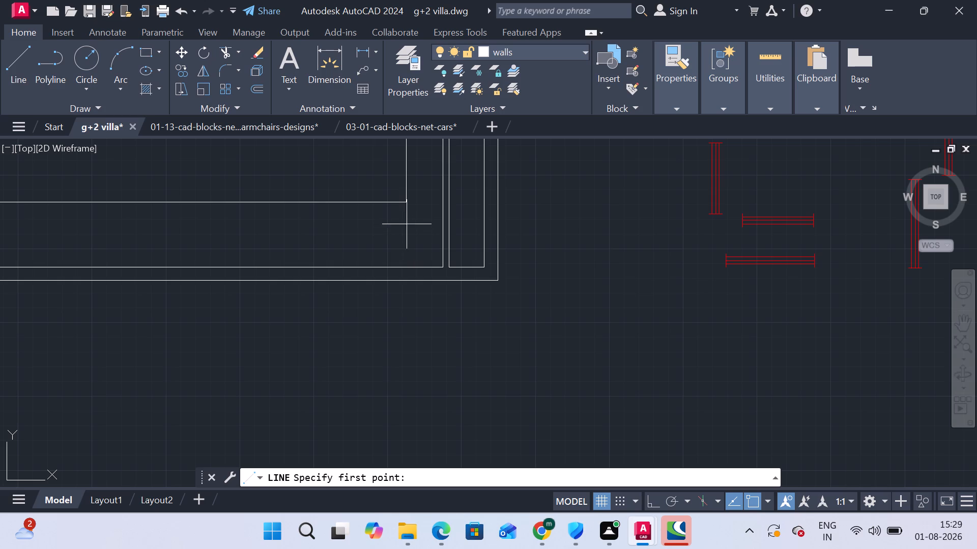
pyautogui.click(405, 265)
pyautogui.click(403, 281)
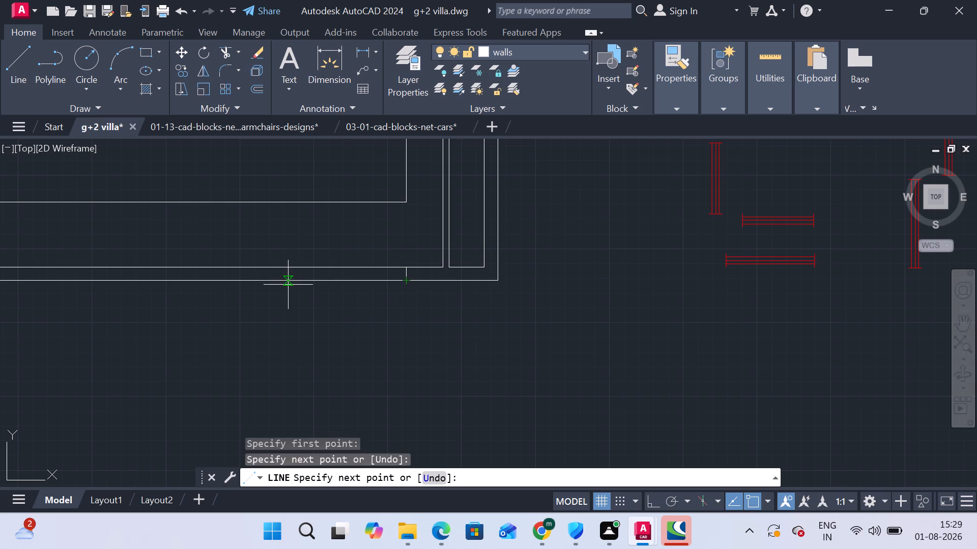
pyautogui.scroll(-1, 293, 286)
pyautogui.moveTo(320, 291); pyautogui.dragTo(454, 304, button='middle')
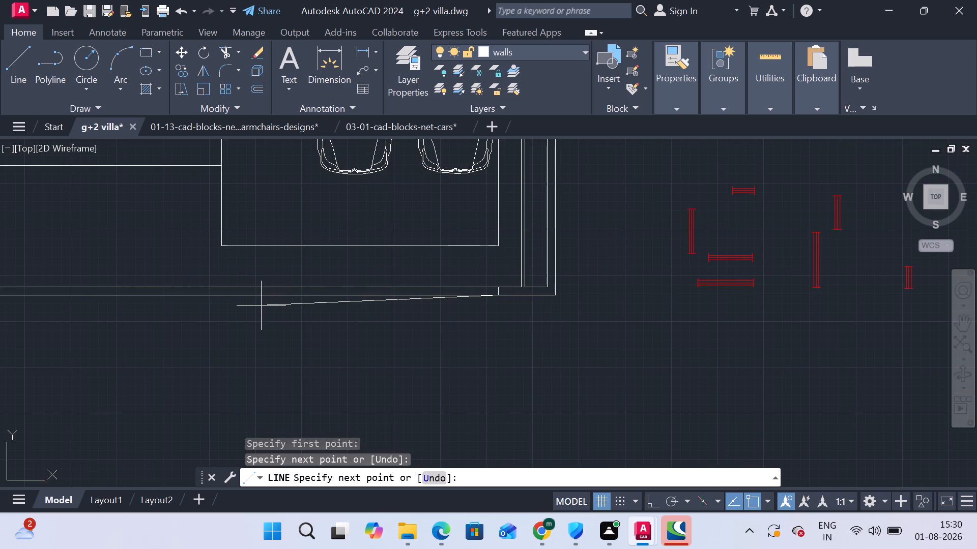
pyautogui.scroll(-2, 261, 306)
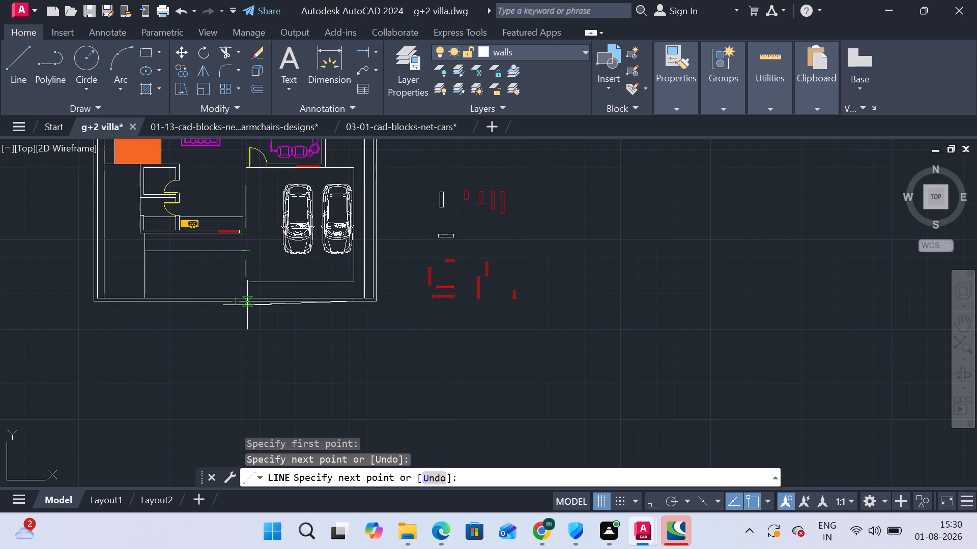
pyautogui.scroll(2, 250, 303)
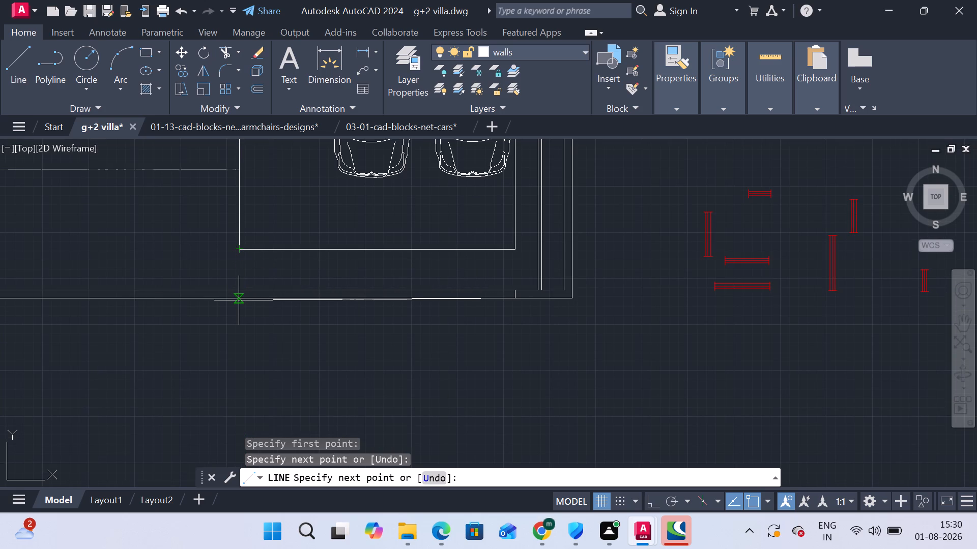
pyautogui.click(241, 300)
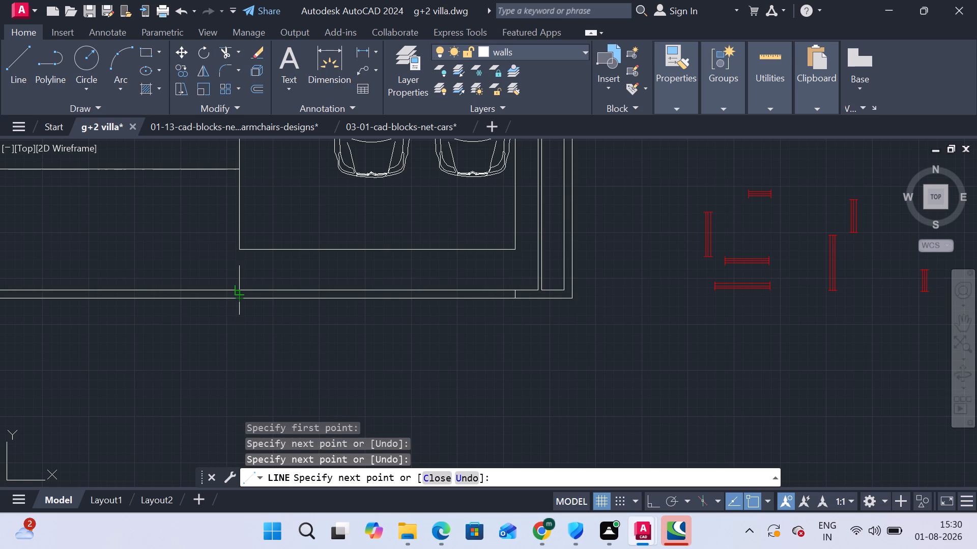
pyautogui.scroll(3, 252, 285)
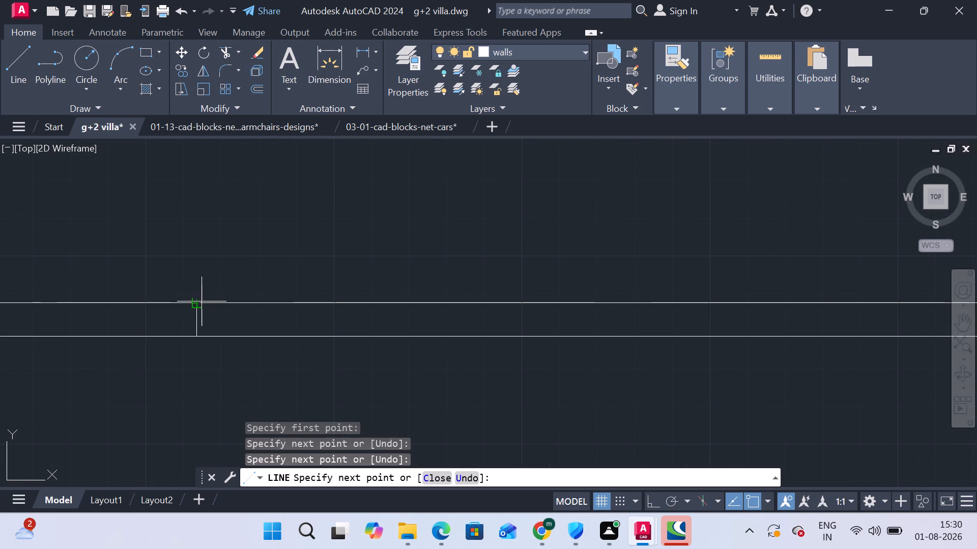
pyautogui.click(199, 301)
pyautogui.scroll(-3, 224, 314)
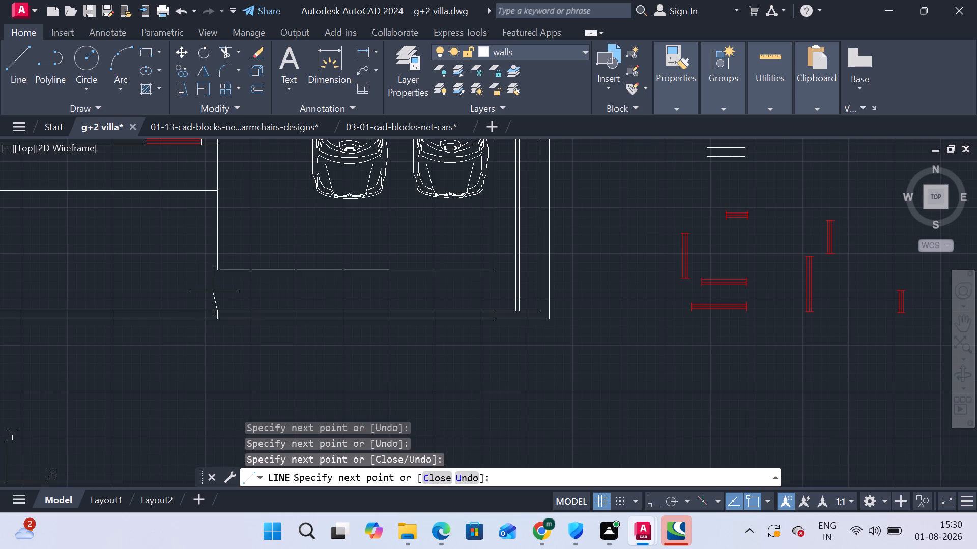
pyautogui.press('Escape')
# Undo the connected lines just drawn across the south boundary wall at the car parking.
pyautogui.scroll(-2, 232, 310)
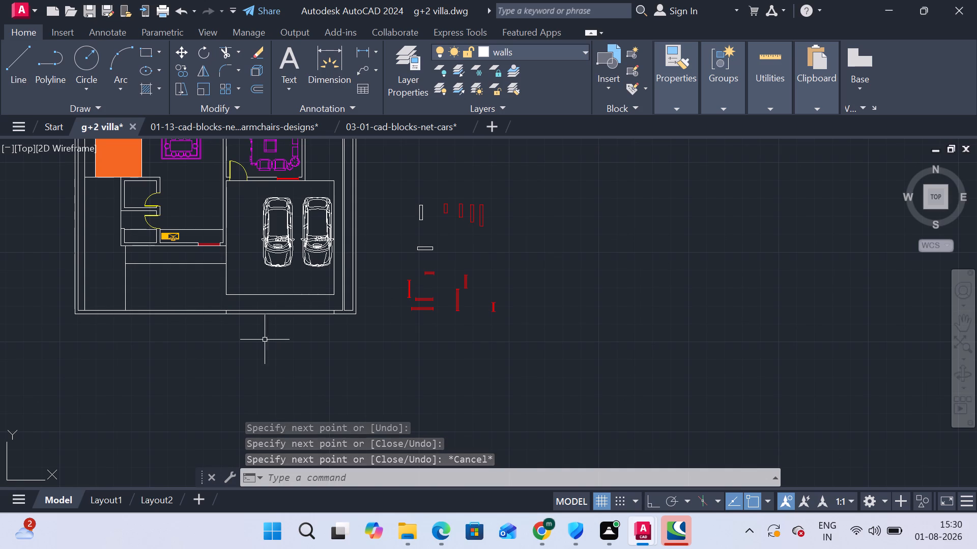
pyautogui.scroll(3, 248, 318)
pyautogui.hotkey('ctrl', 'z')
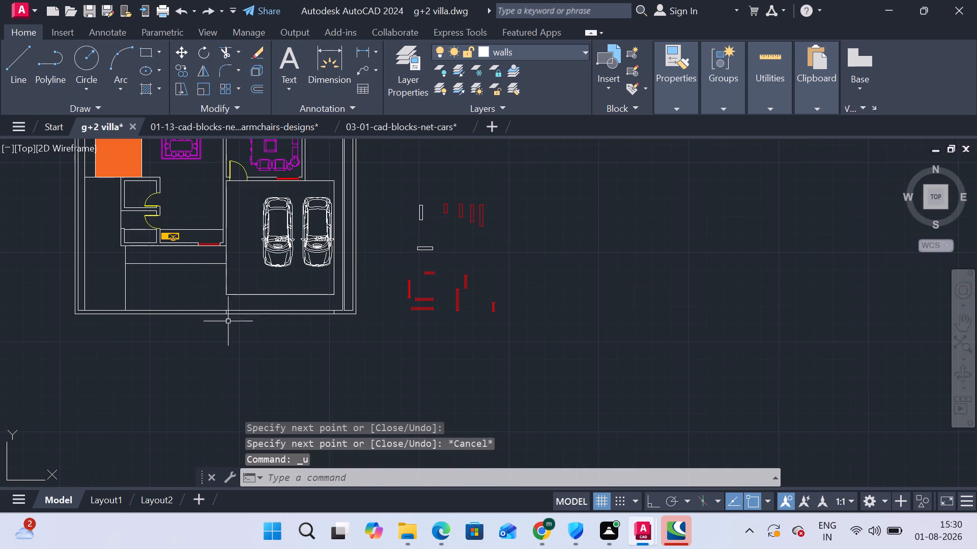
pyautogui.hotkey('ctrl', 'z')
pyautogui.hotkey('ctrl', 'z')
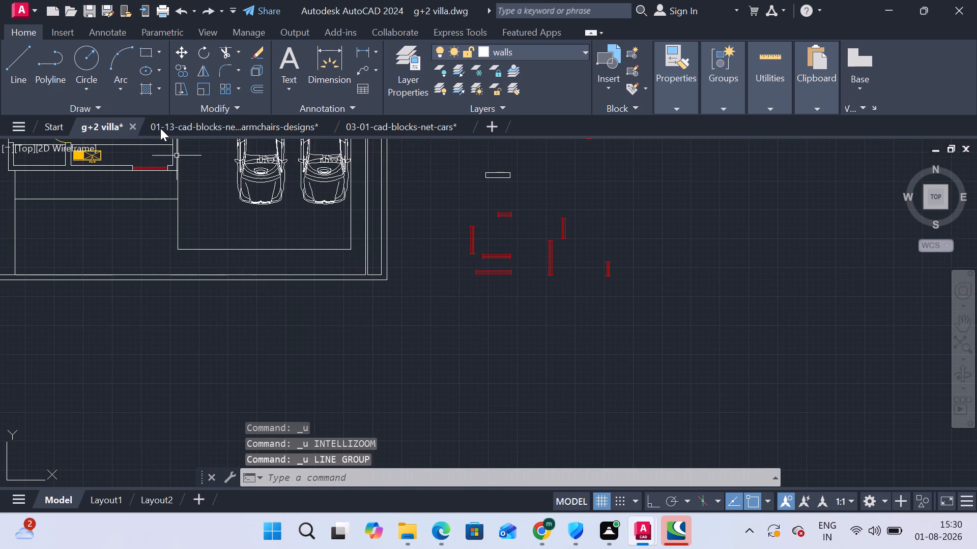
# Draw connected lines across the south boundary wall at the car parking's east edge, along its outer line to the midpoint, and back across the wall.
pyautogui.click(21, 55)
pyautogui.scroll(2, 376, 267)
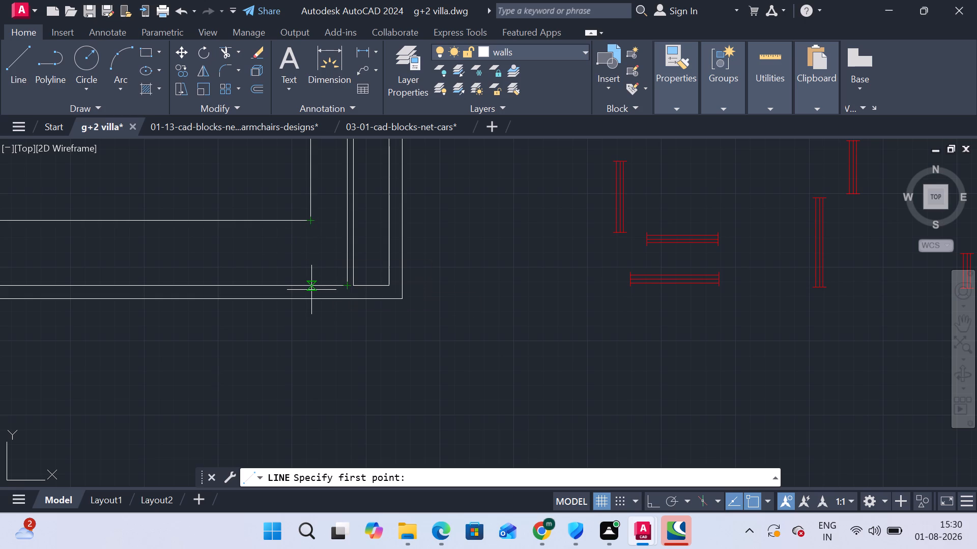
pyautogui.click(311, 283)
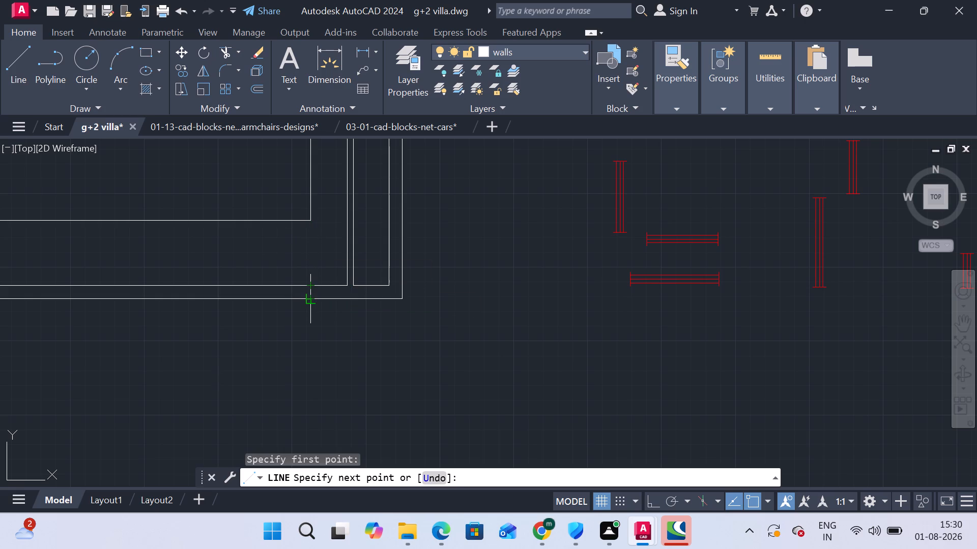
pyautogui.click(311, 302)
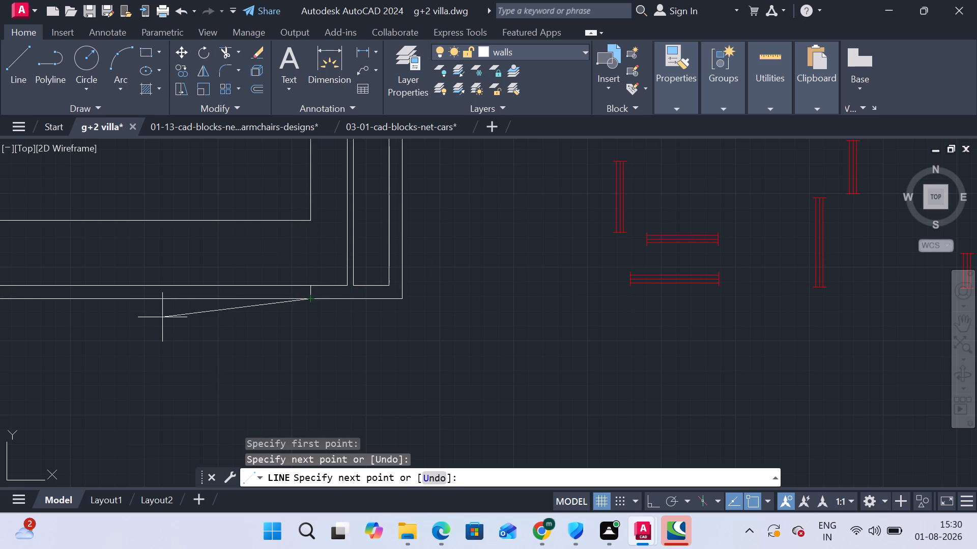
pyautogui.scroll(-1, 150, 312)
pyautogui.moveTo(161, 314); pyautogui.dragTo(390, 374, button='middle')
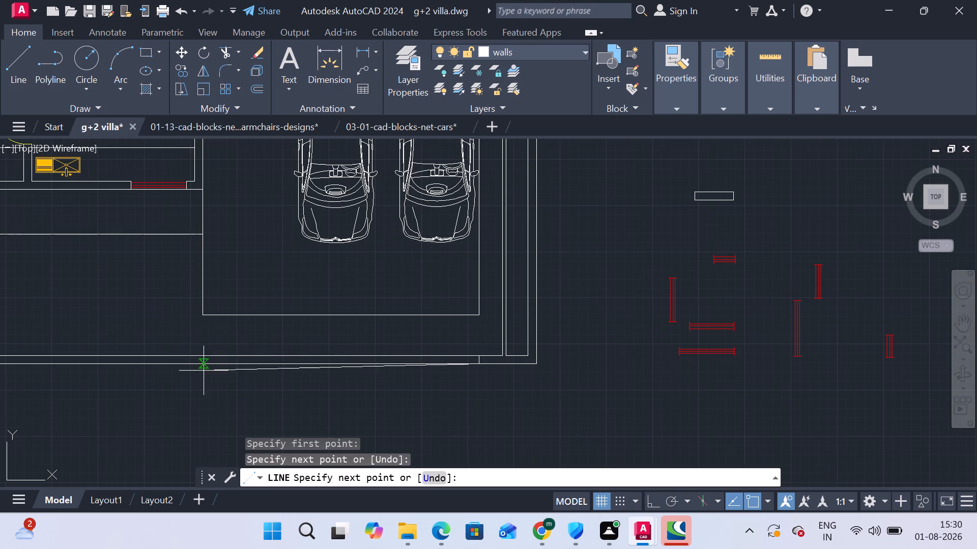
pyautogui.scroll(2, 204, 371)
pyautogui.scroll(-2, 181, 342)
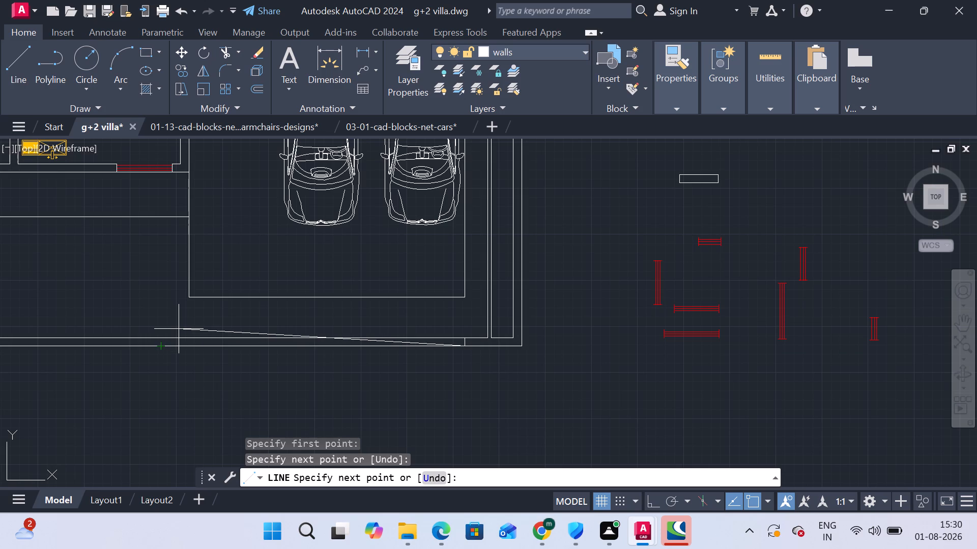
pyautogui.moveTo(170, 320); pyautogui.dragTo(239, 311, button='middle')
pyautogui.scroll(-1, 239, 311)
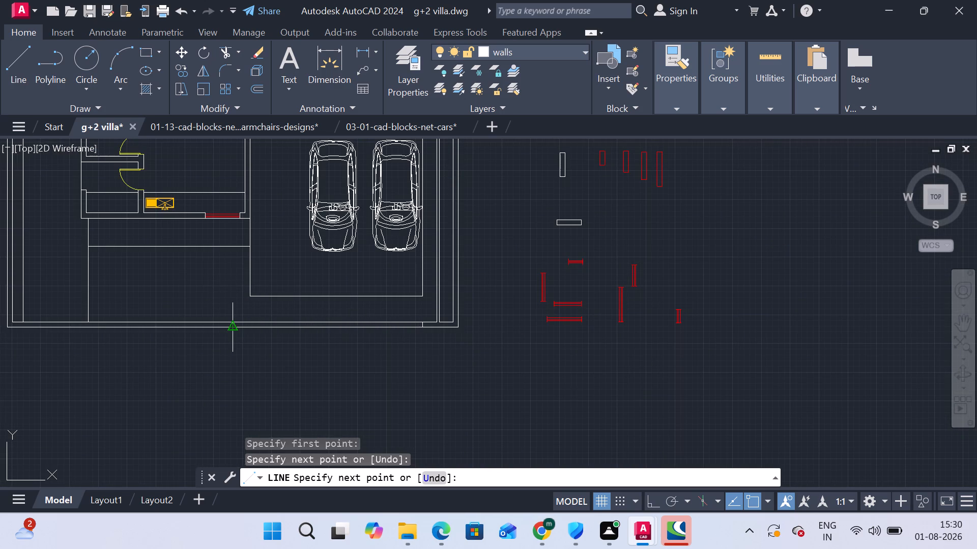
pyautogui.click(237, 330)
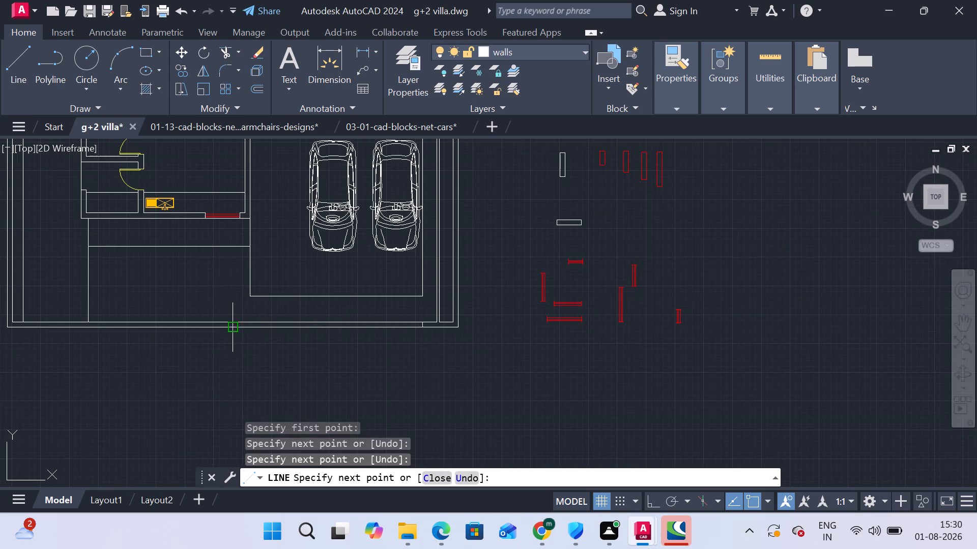
pyautogui.scroll(3, 236, 325)
pyautogui.click(221, 314)
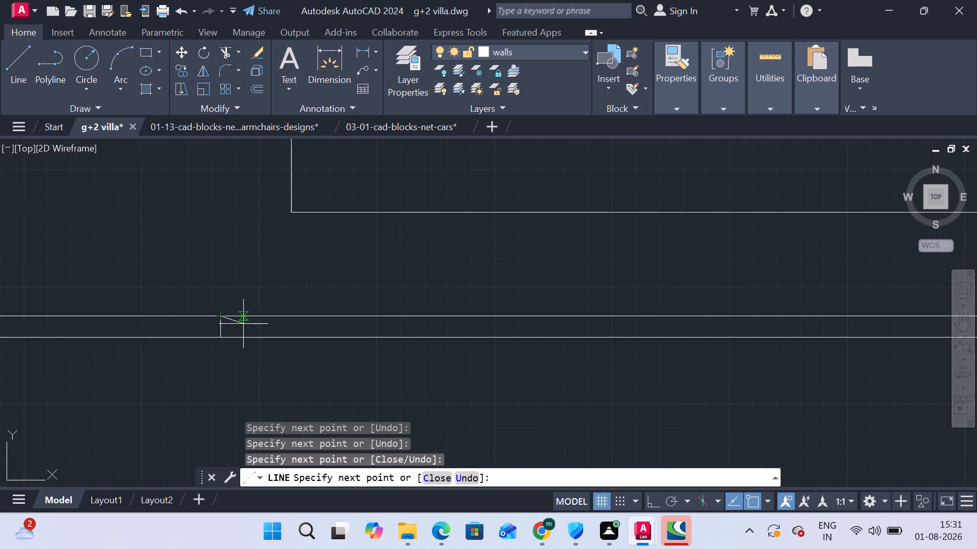
pyautogui.press('Escape')
# Trim away both lines of the south boundary wall in front of the car parking, east of the cross line at the wall's midpoint.
pyautogui.click(233, 48)
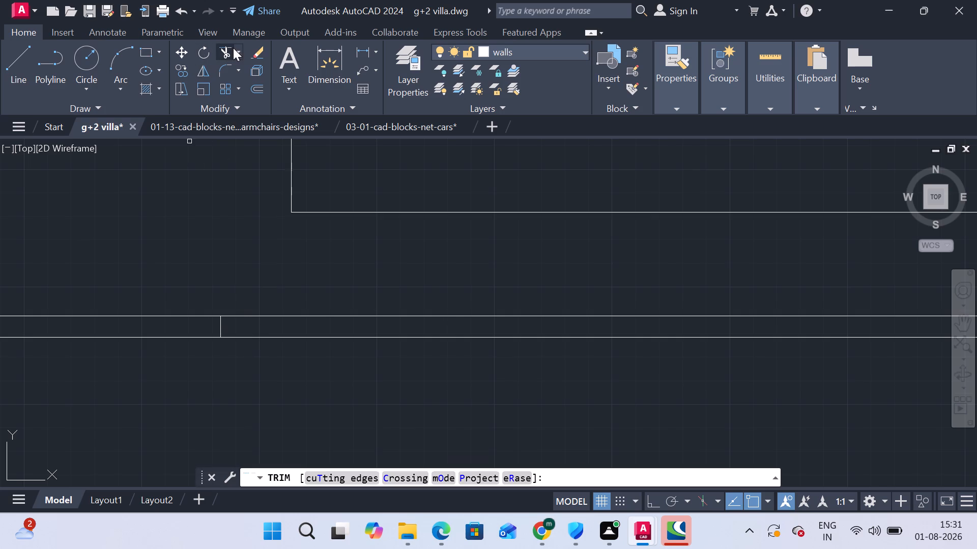
pyautogui.click(222, 48)
pyautogui.click(290, 345)
pyautogui.click(291, 295)
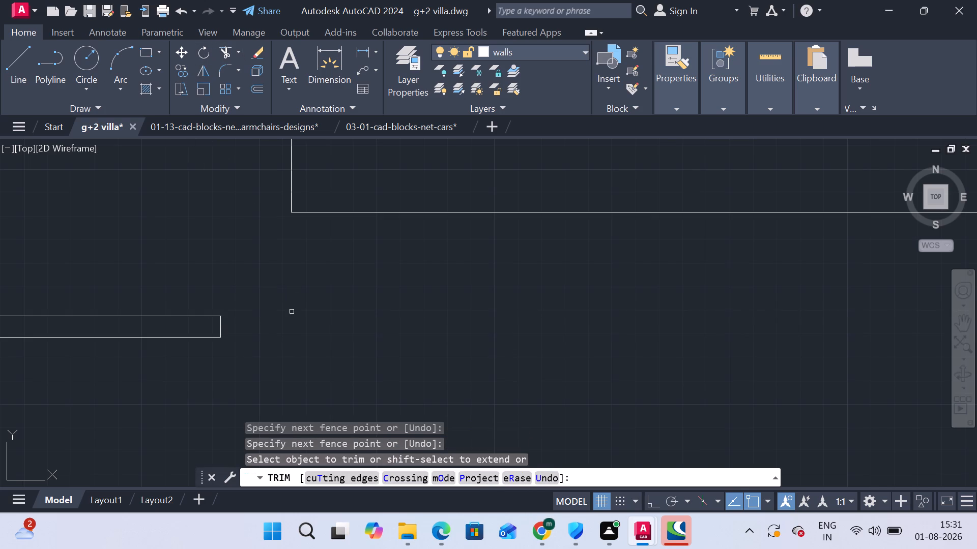
pyautogui.scroll(-2, 292, 312)
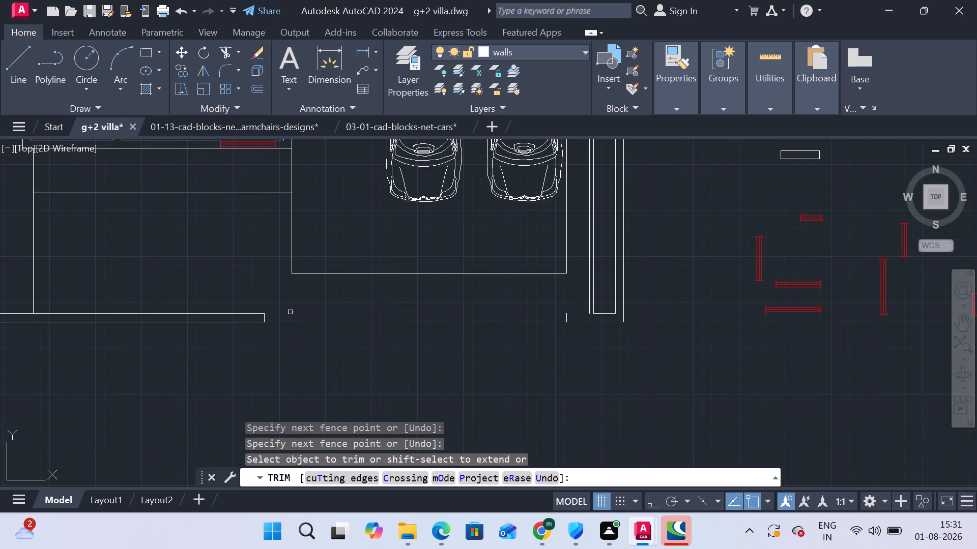
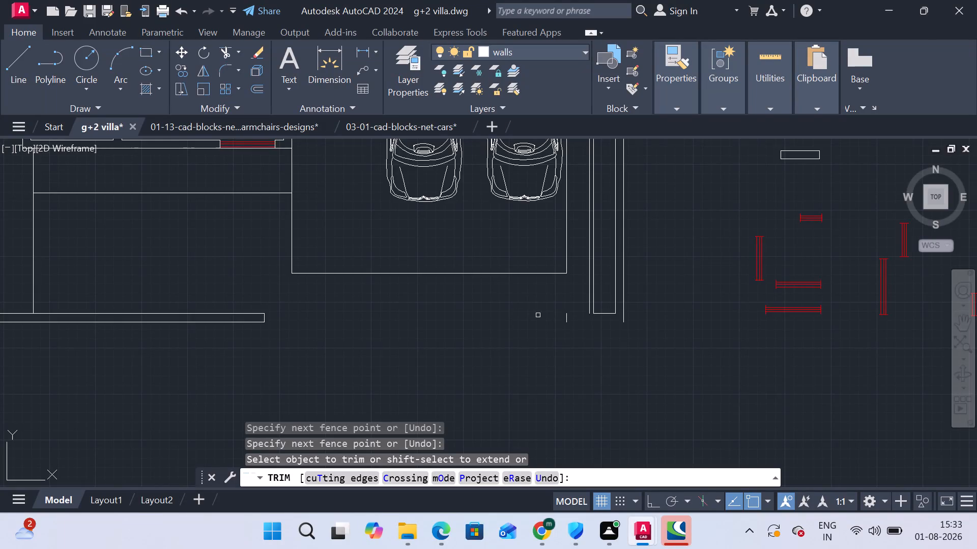
# Draw lines closing off the short front boundary wall piece at the corner beside the car parking, on the walls layer.
pyautogui.scroll(1, 574, 333)
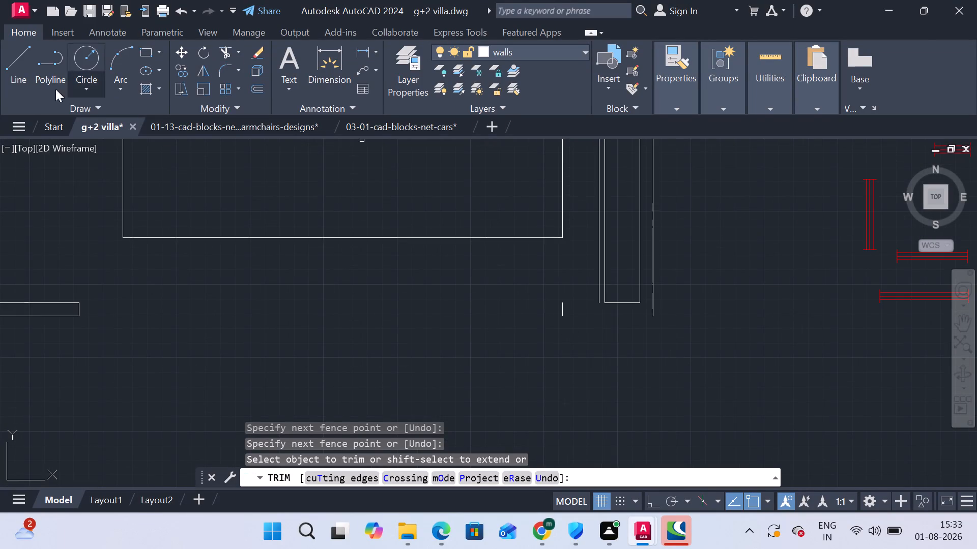
pyautogui.click(30, 67)
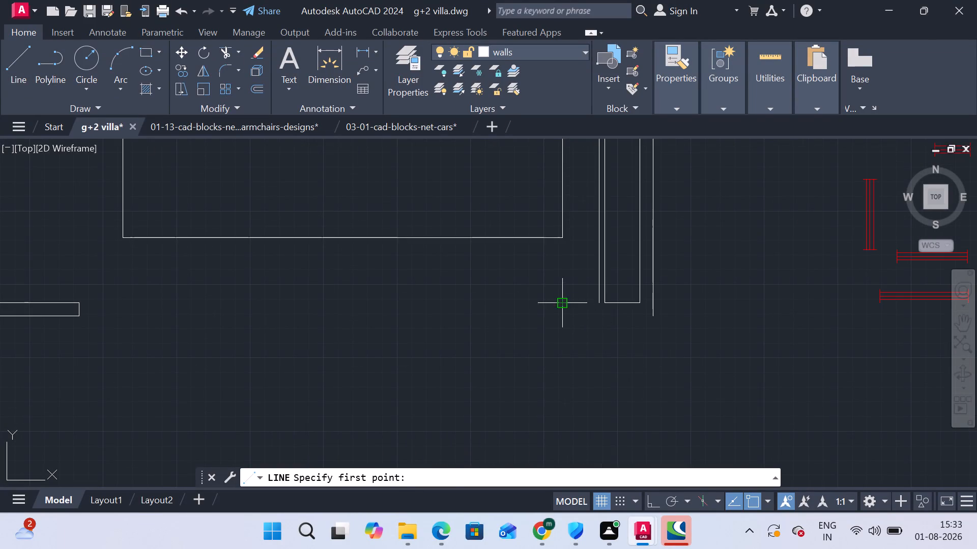
pyautogui.click(566, 303)
pyautogui.click(653, 303)
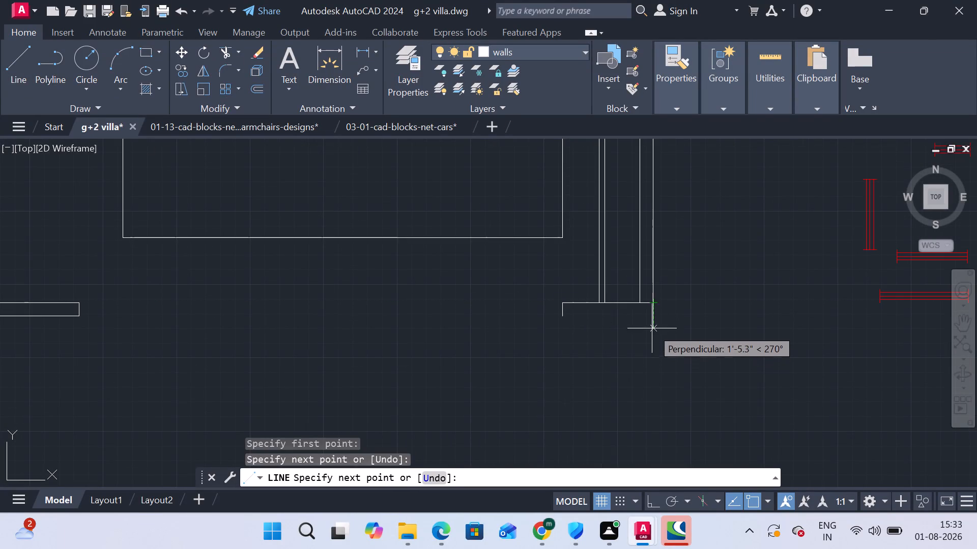
pyautogui.click(653, 320)
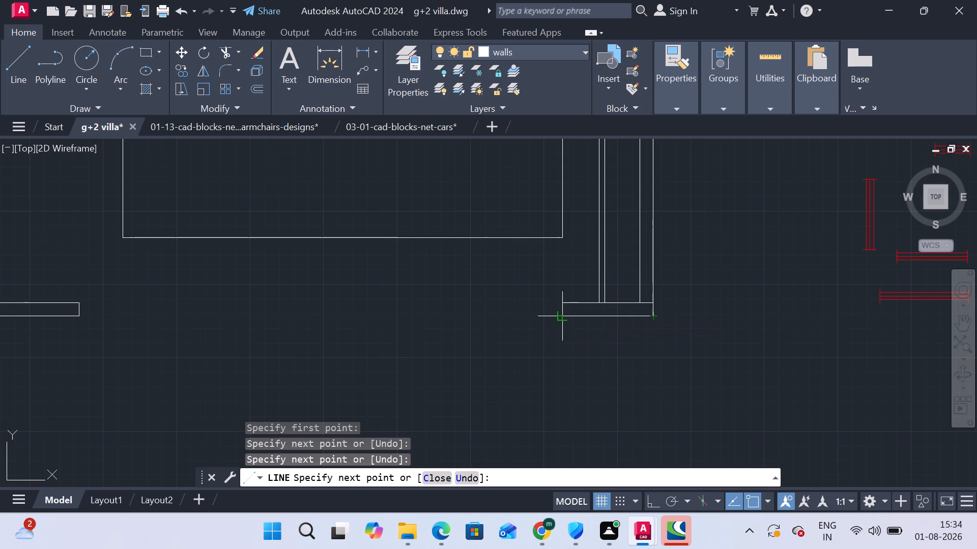
pyautogui.click(562, 316)
pyautogui.press('Escape')
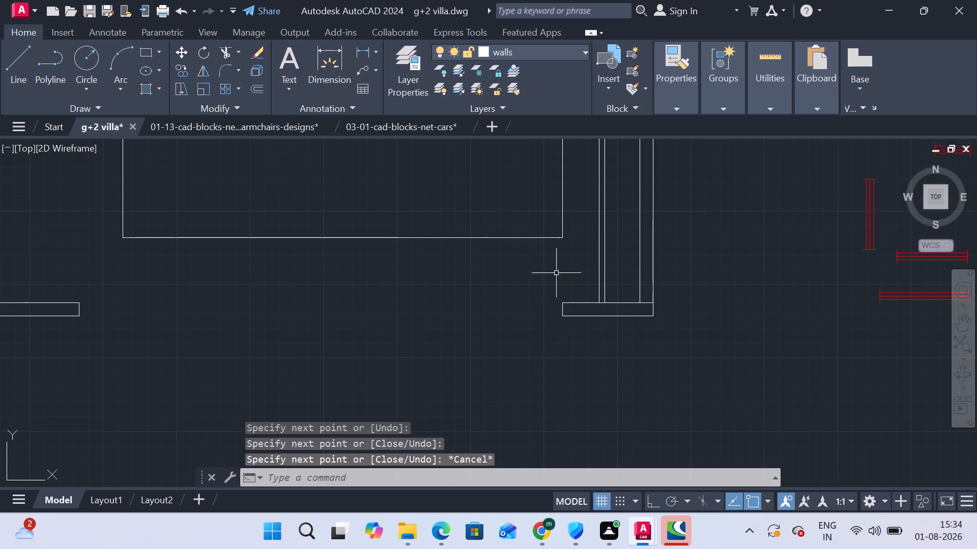
# Delete the short overlapping line pieces lying within the front boundary wall corner beside the parking.
pyautogui.moveTo(556, 273); pyautogui.dragTo(579, 283)
pyautogui.click(743, 354)
pyautogui.press('Escape')
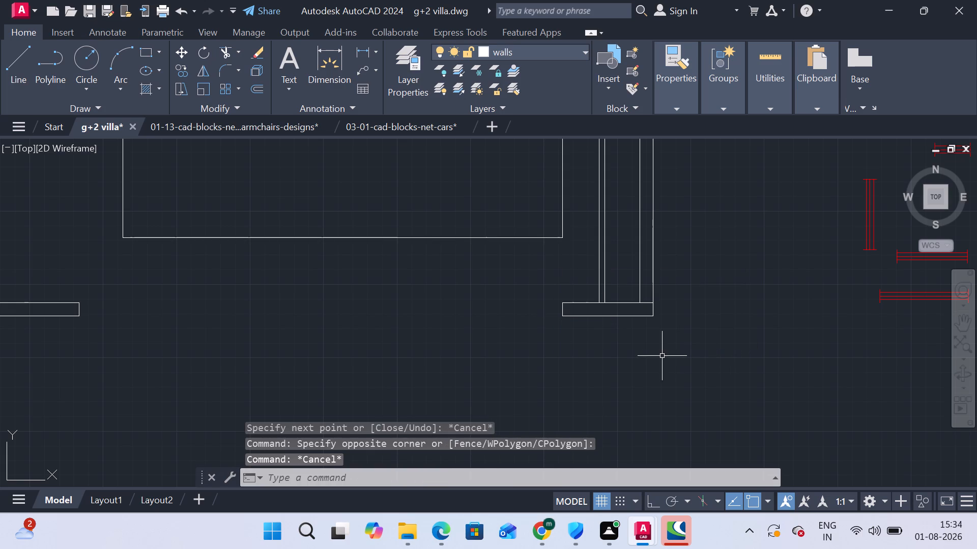
pyautogui.click(590, 276)
pyautogui.click(699, 328)
pyautogui.press('Delete')
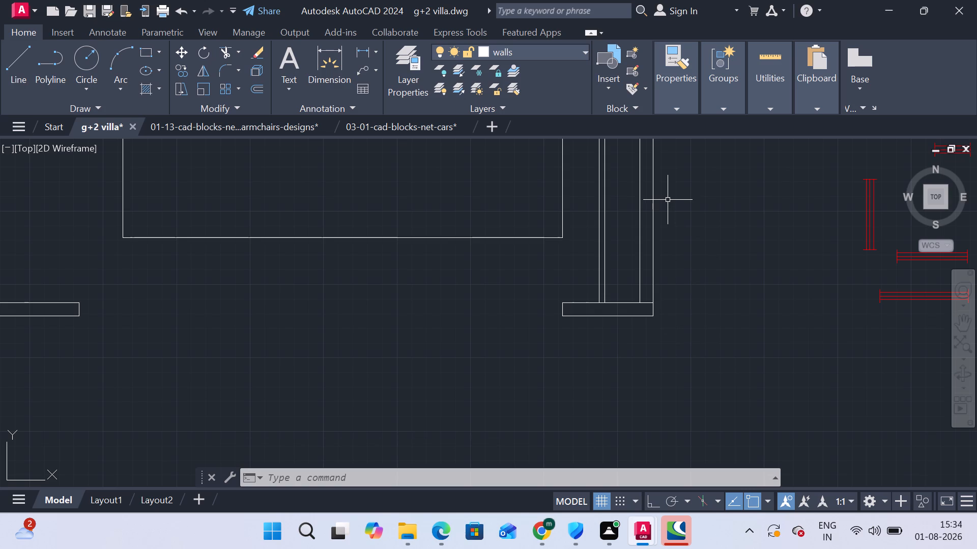
# Trim away the vertical line running from the strip below the kitchen down to the front boundary wall.
pyautogui.scroll(-2, 638, 224)
pyautogui.scroll(-1, 435, 314)
pyautogui.moveTo(408, 317); pyautogui.dragTo(356, 365, button='middle')
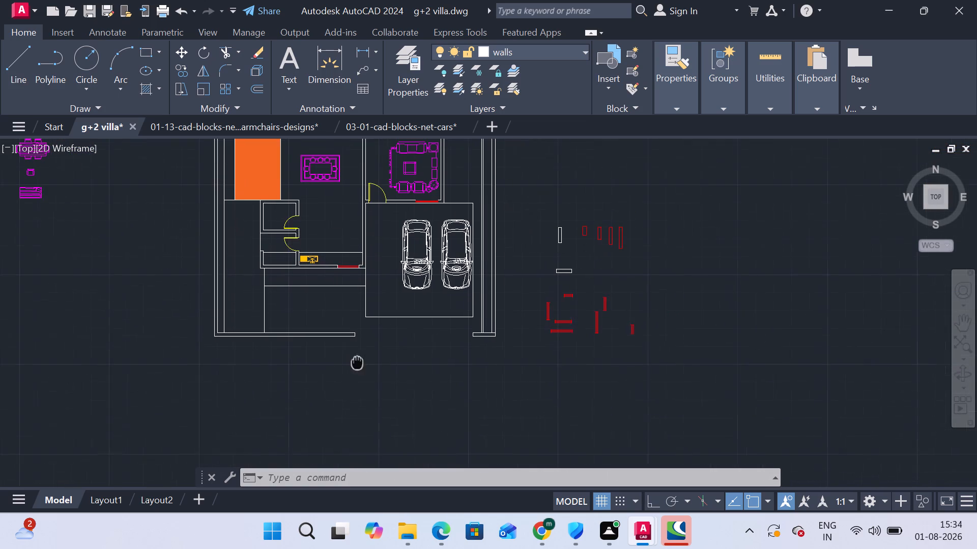
pyautogui.moveTo(356, 365); pyautogui.dragTo(356, 367, button='middle')
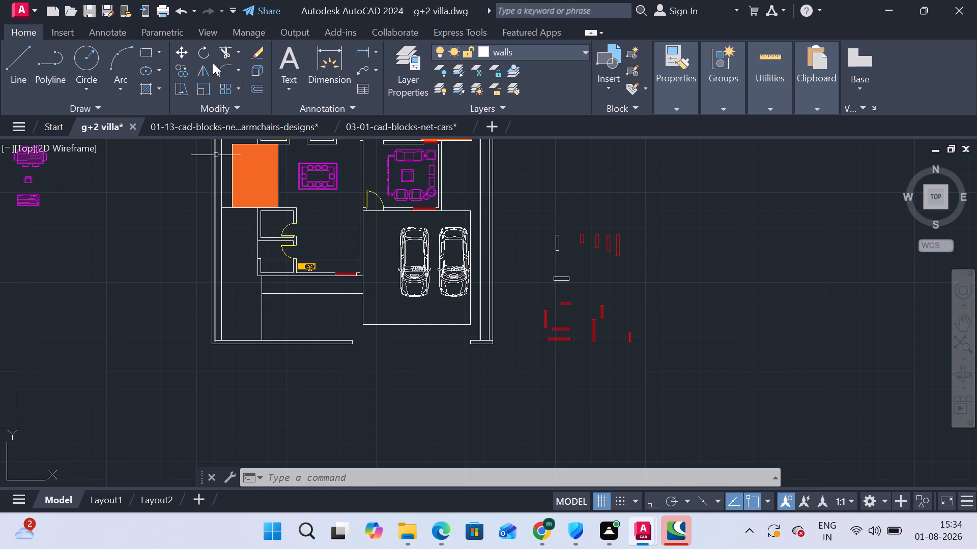
pyautogui.click(224, 50)
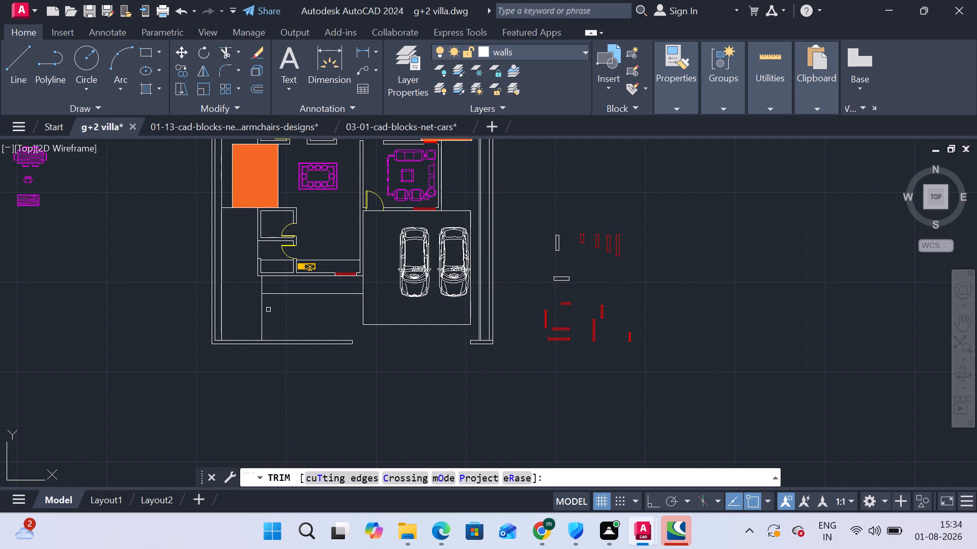
pyautogui.click(261, 305)
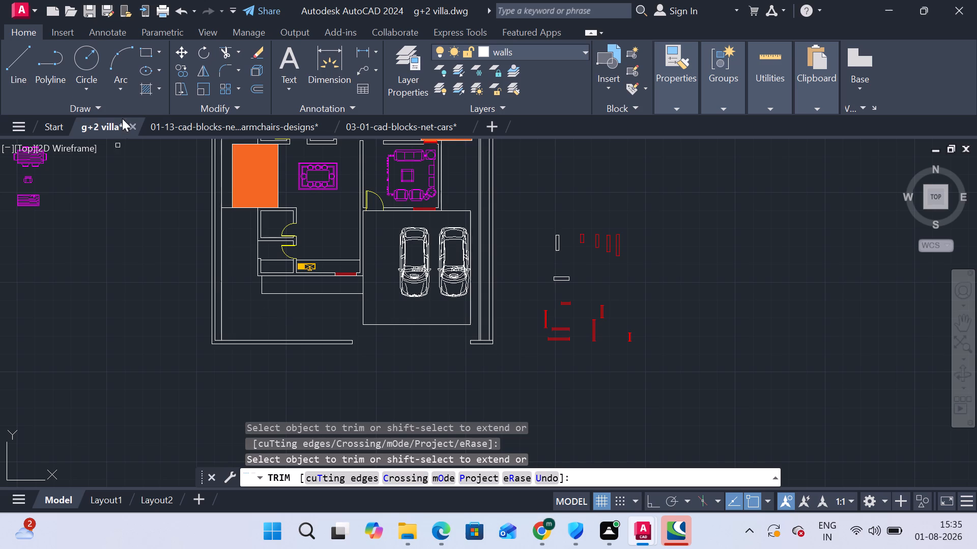
# Draw a line across the front gate opening, joining the outer corners of the two boundary wall ends.
pyautogui.click(15, 57)
pyautogui.scroll(2, 318, 313)
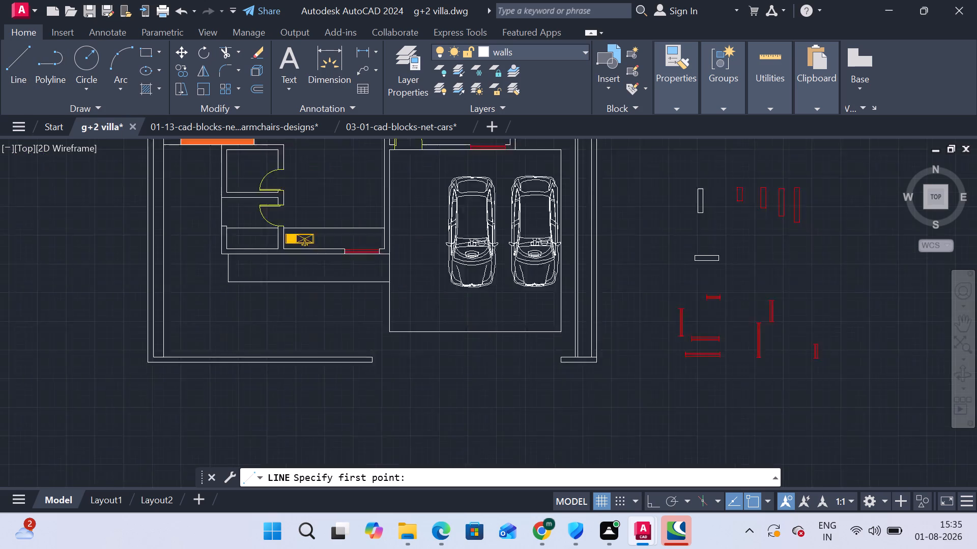
pyautogui.click(407, 394)
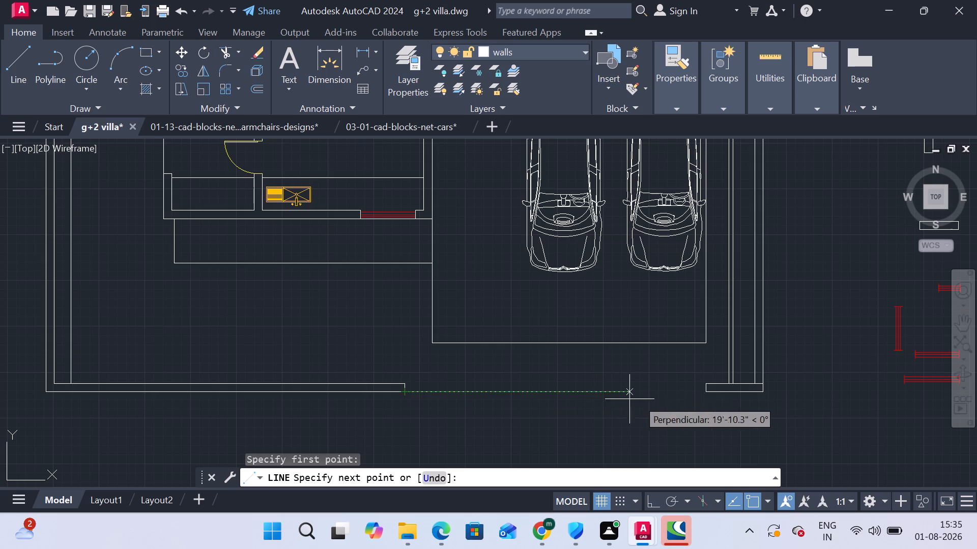
pyautogui.click(707, 393)
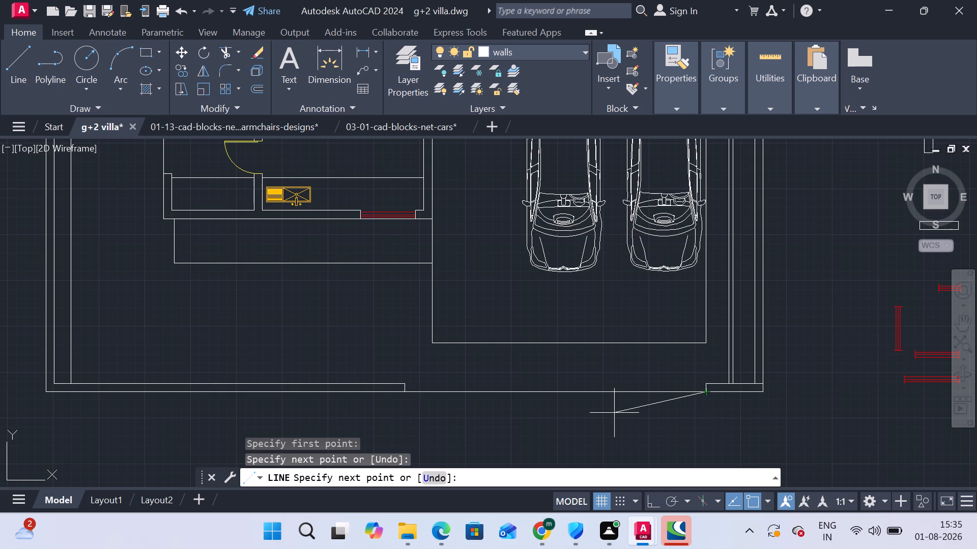
pyautogui.press('Escape')
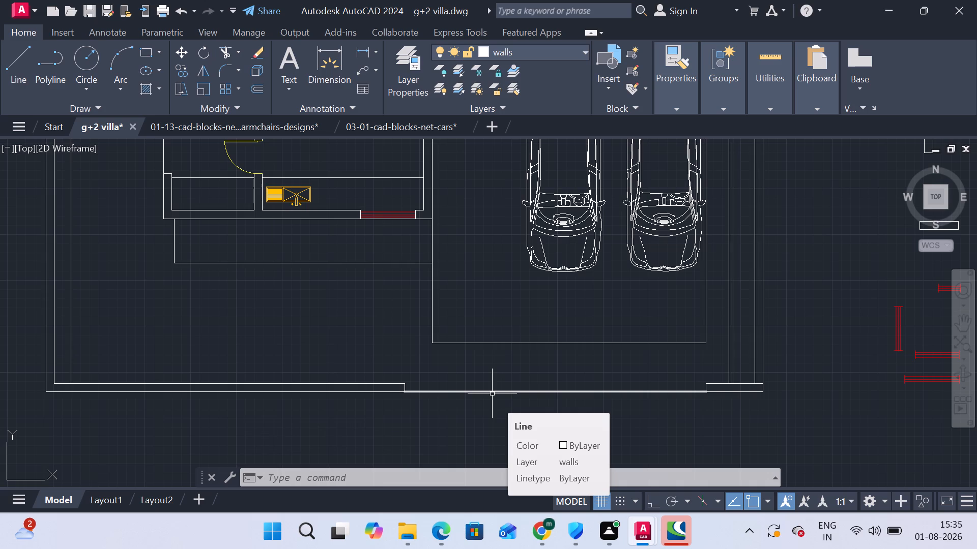
# Save the villa drawing.
pyautogui.hotkey('ctrl', 's')
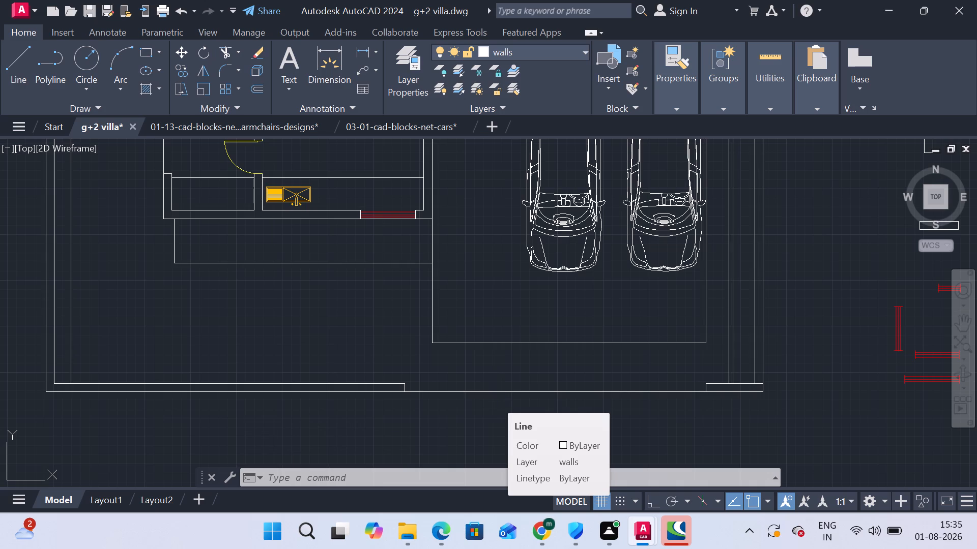
pyautogui.hotkey('ctrl', 's')
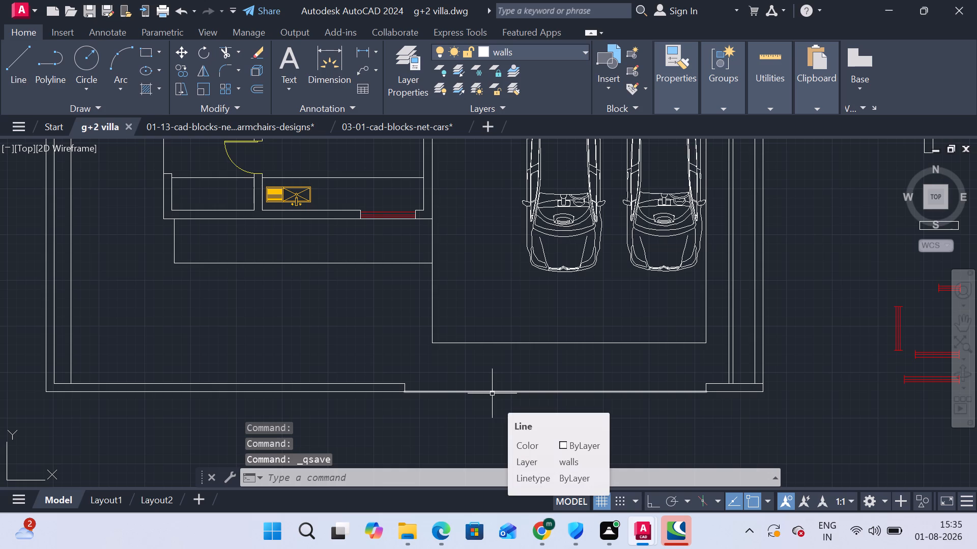
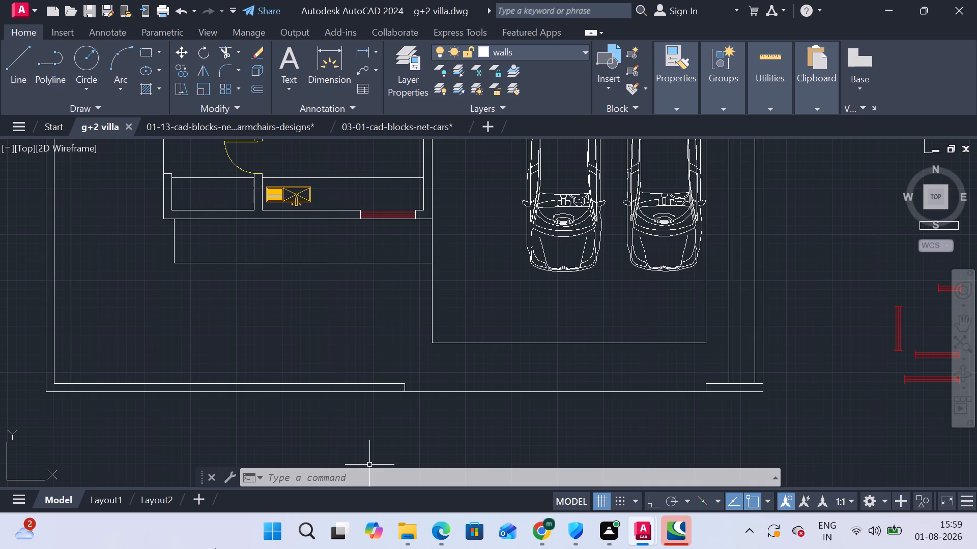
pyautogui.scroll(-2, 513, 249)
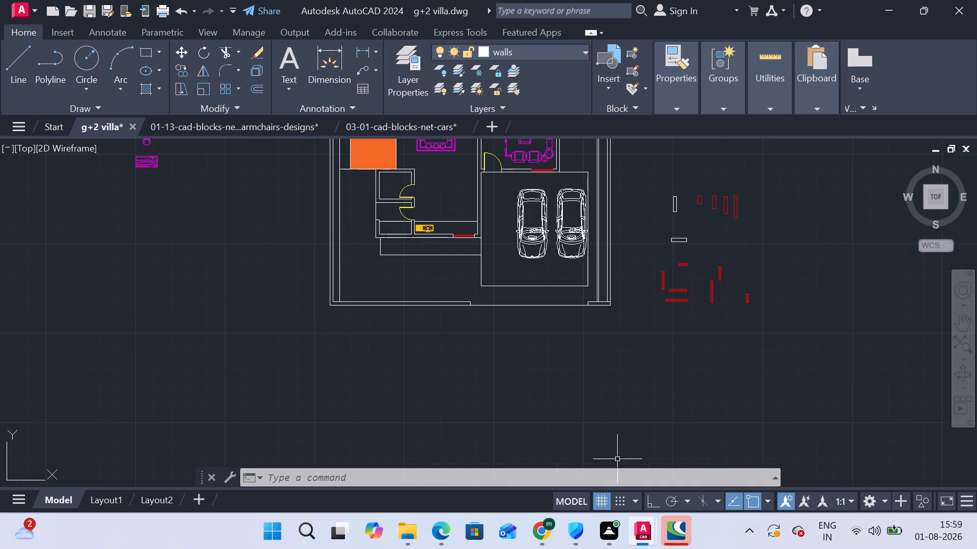
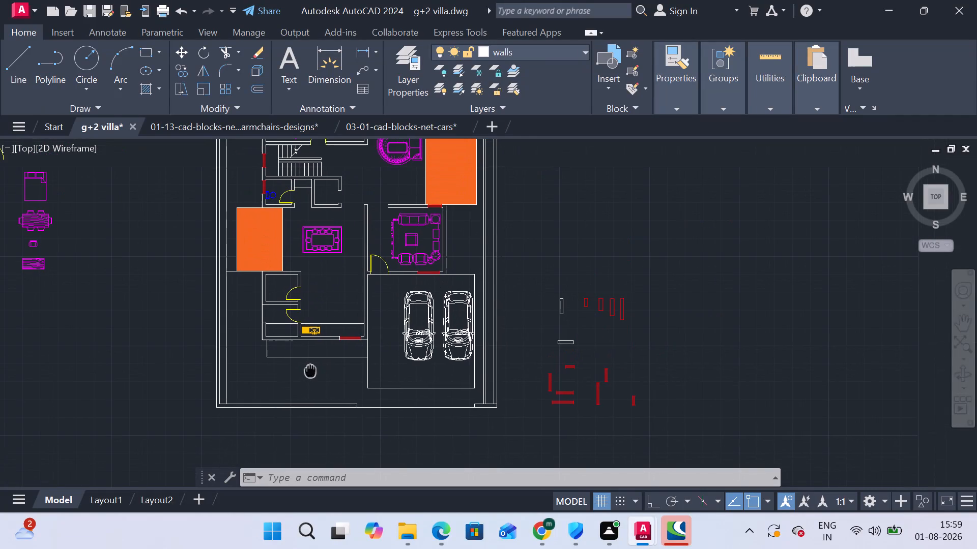
# Examine the ground floor plan, including the front boundary wall, car parking and open yard around the villa.
pyautogui.scroll(-1, 313, 239)
pyautogui.moveTo(317, 256); pyautogui.dragTo(338, 331, button='middle')
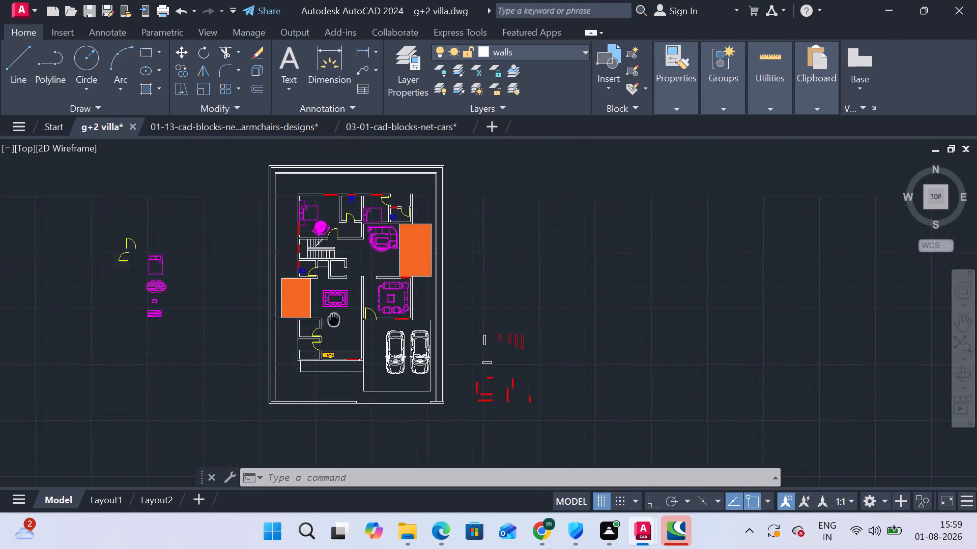
pyautogui.moveTo(338, 331); pyautogui.dragTo(342, 343, button='middle')
pyautogui.scroll(1, 410, 305)
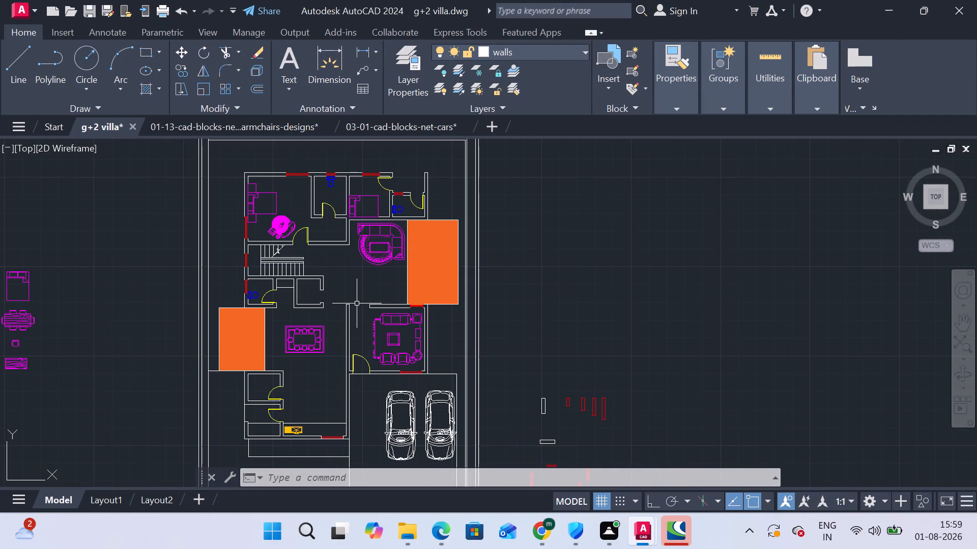
pyautogui.moveTo(330, 267); pyautogui.dragTo(338, 235, button='middle')
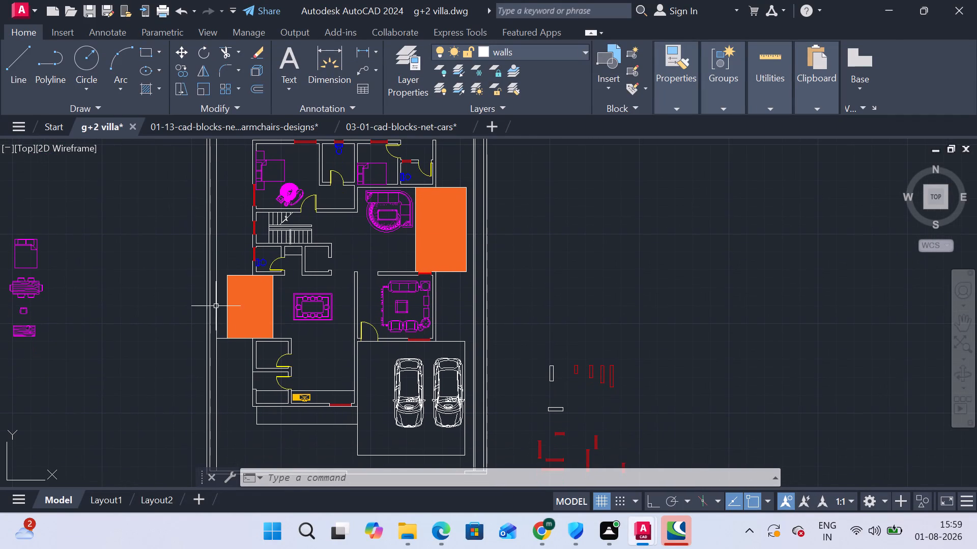
pyautogui.scroll(2, 227, 341)
pyautogui.scroll(-2, 215, 346)
pyautogui.moveTo(222, 347); pyautogui.dragTo(221, 296, button='middle')
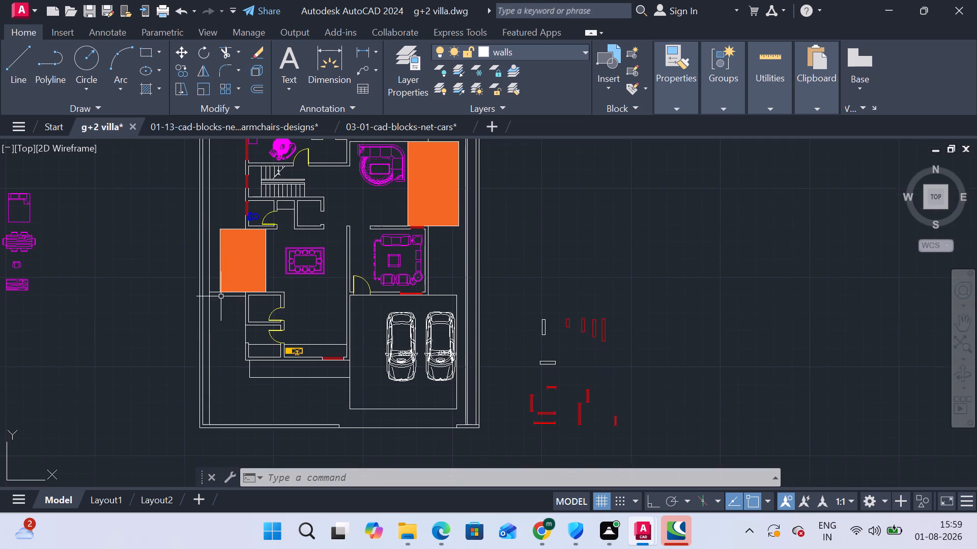
pyautogui.moveTo(225, 305); pyautogui.dragTo(324, 323, button='middle')
pyautogui.middleClick(258, 322)
pyautogui.scroll(-1, 375, 306)
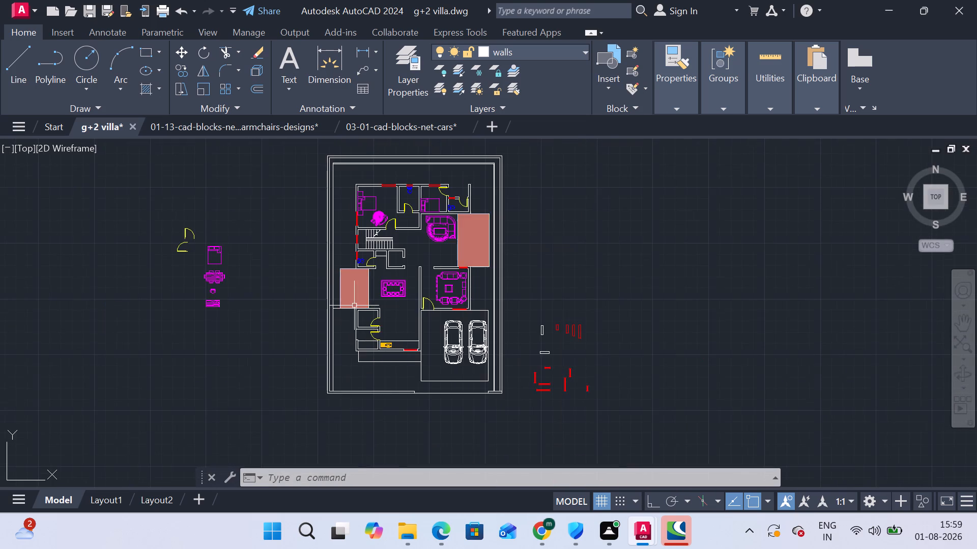
pyautogui.moveTo(354, 304); pyautogui.dragTo(295, 307, button='middle')
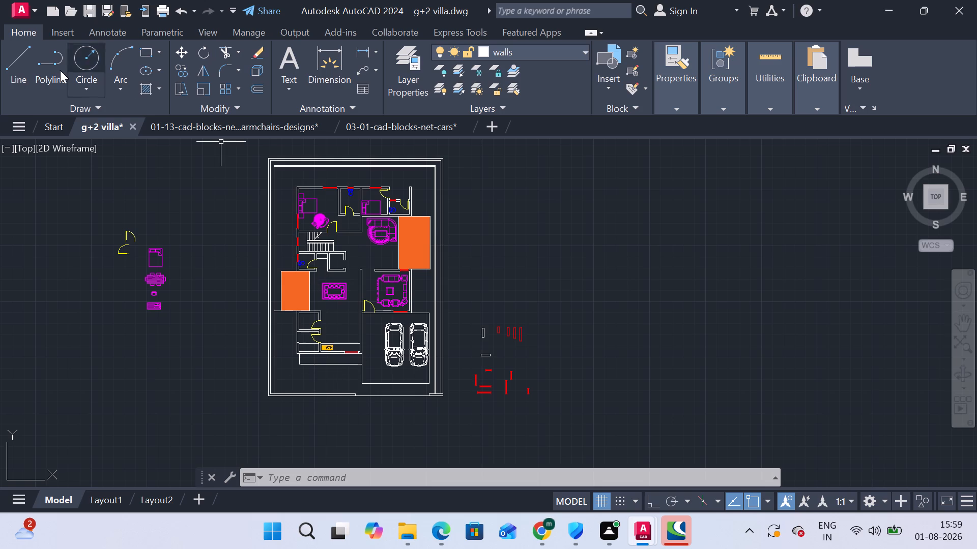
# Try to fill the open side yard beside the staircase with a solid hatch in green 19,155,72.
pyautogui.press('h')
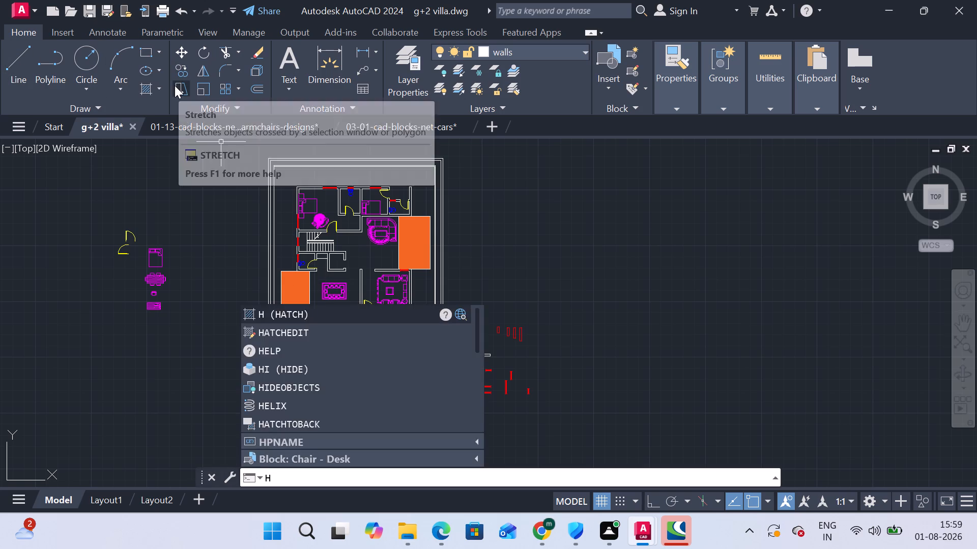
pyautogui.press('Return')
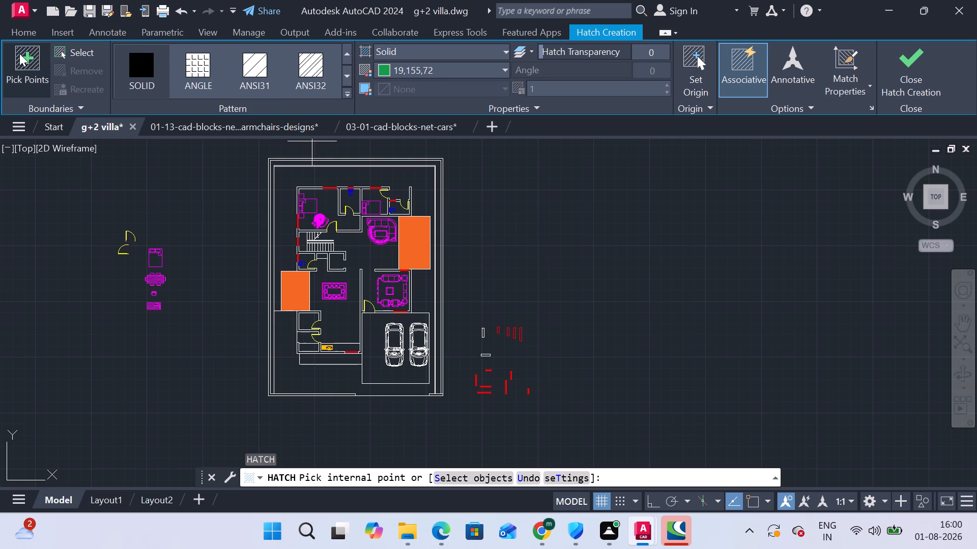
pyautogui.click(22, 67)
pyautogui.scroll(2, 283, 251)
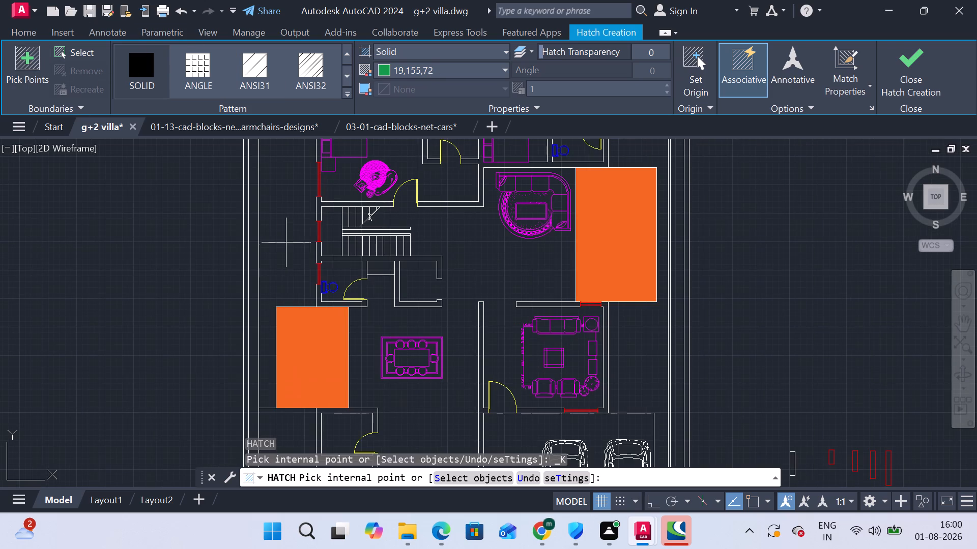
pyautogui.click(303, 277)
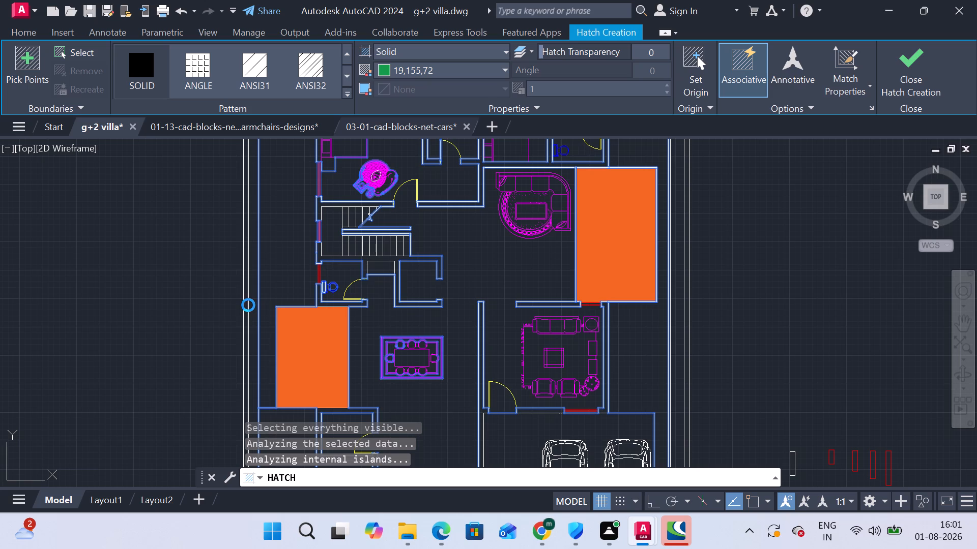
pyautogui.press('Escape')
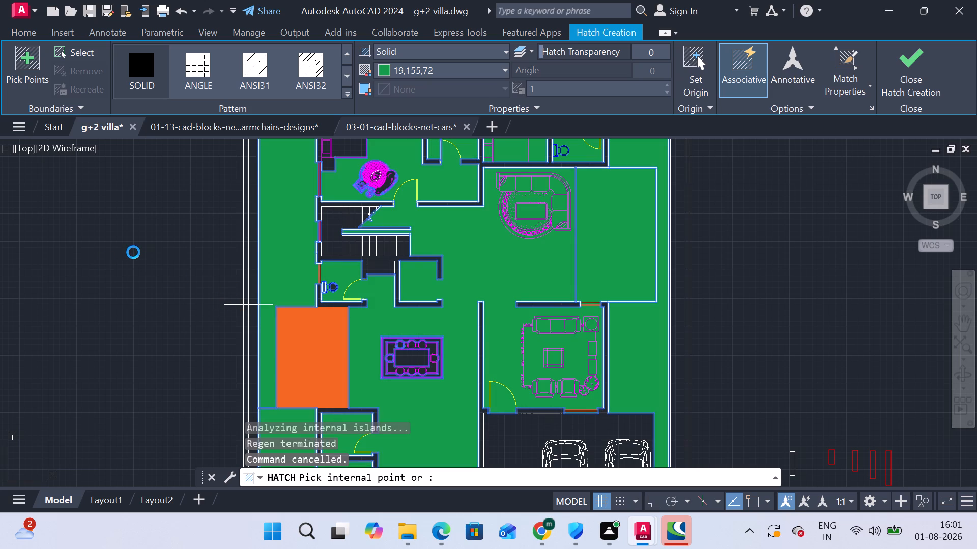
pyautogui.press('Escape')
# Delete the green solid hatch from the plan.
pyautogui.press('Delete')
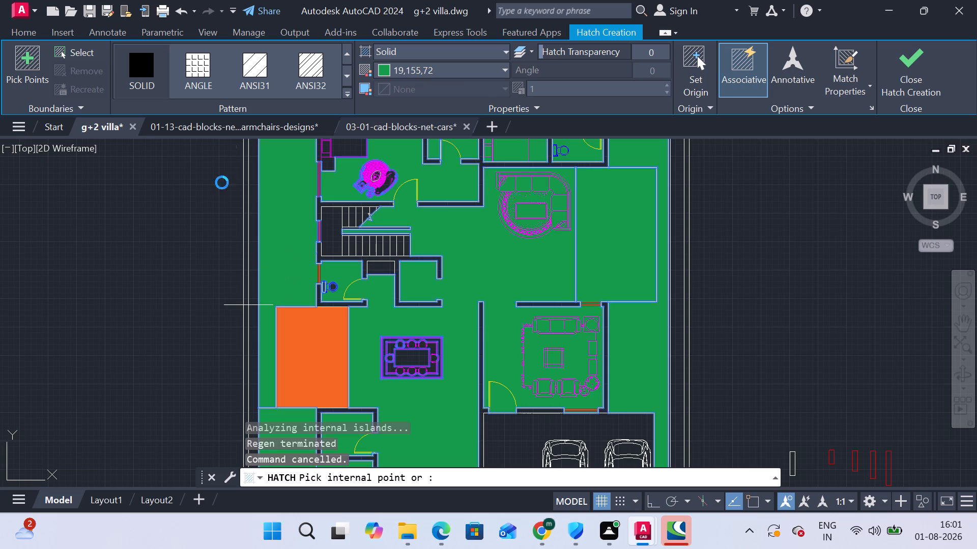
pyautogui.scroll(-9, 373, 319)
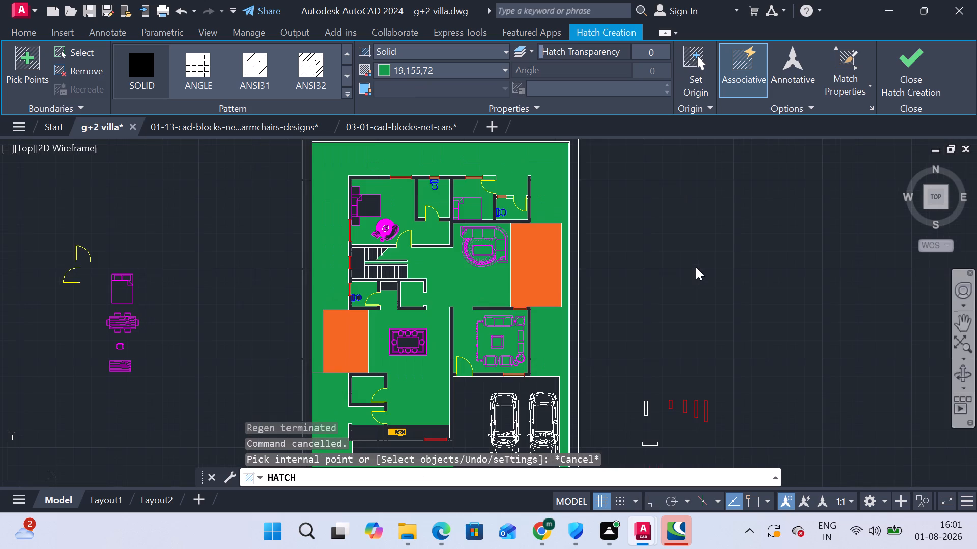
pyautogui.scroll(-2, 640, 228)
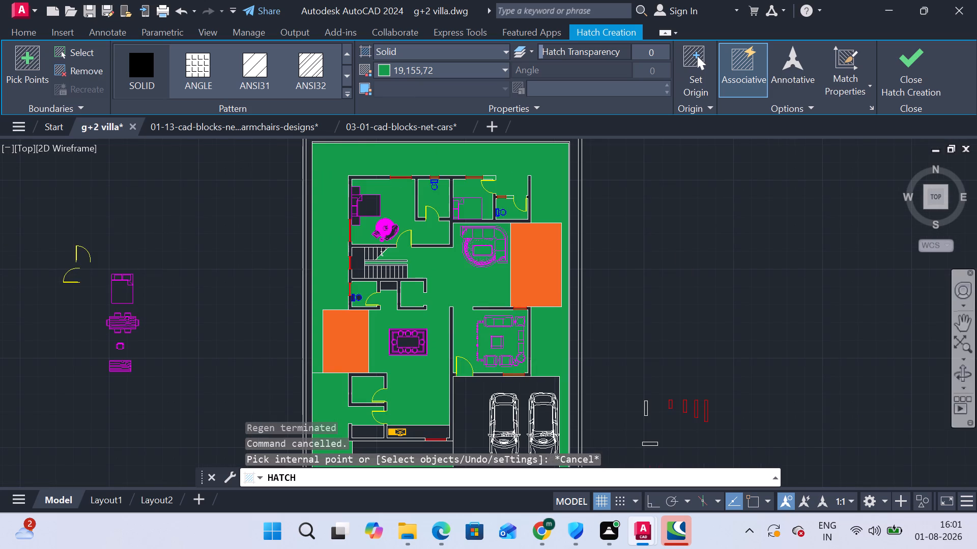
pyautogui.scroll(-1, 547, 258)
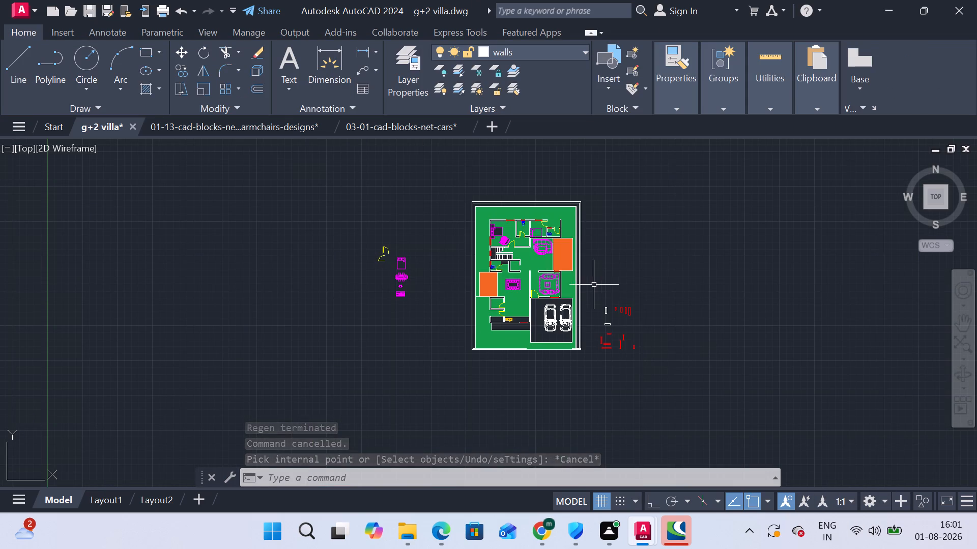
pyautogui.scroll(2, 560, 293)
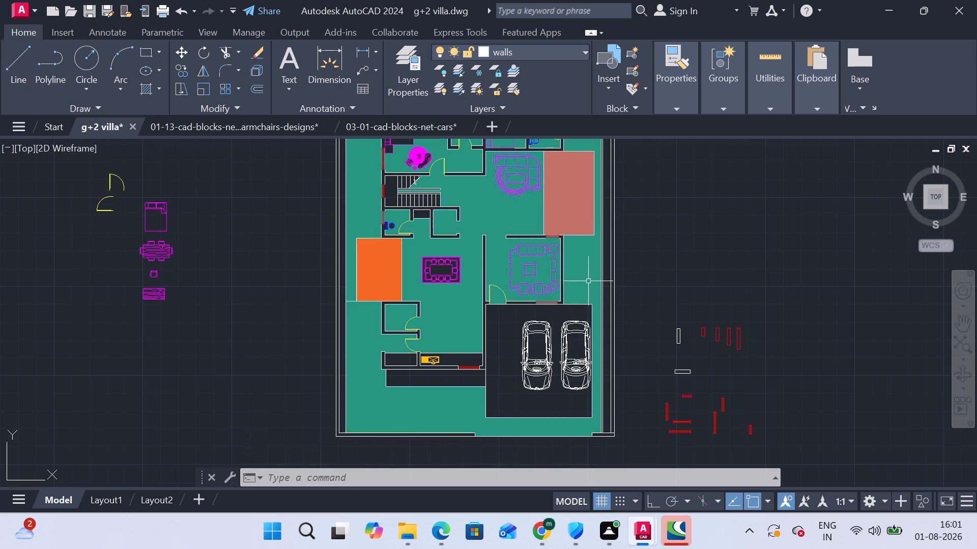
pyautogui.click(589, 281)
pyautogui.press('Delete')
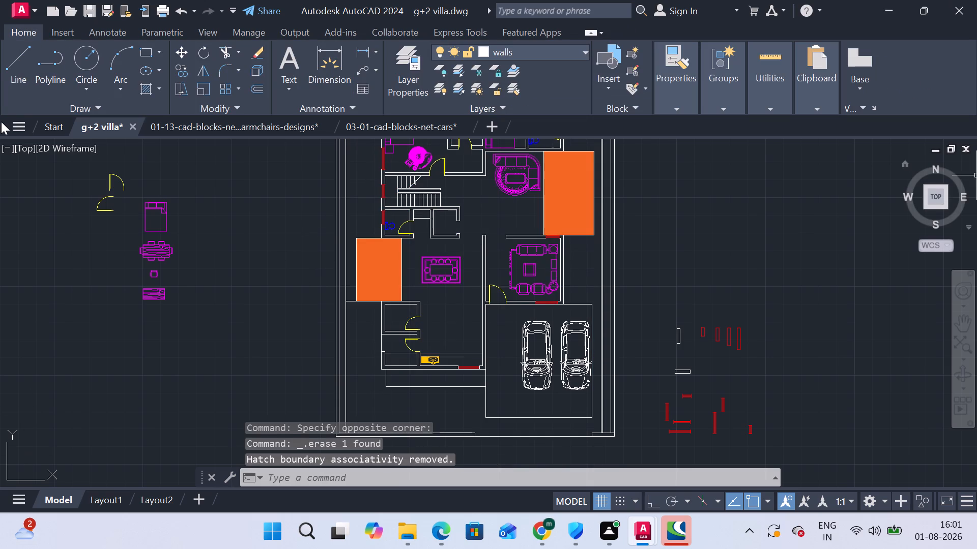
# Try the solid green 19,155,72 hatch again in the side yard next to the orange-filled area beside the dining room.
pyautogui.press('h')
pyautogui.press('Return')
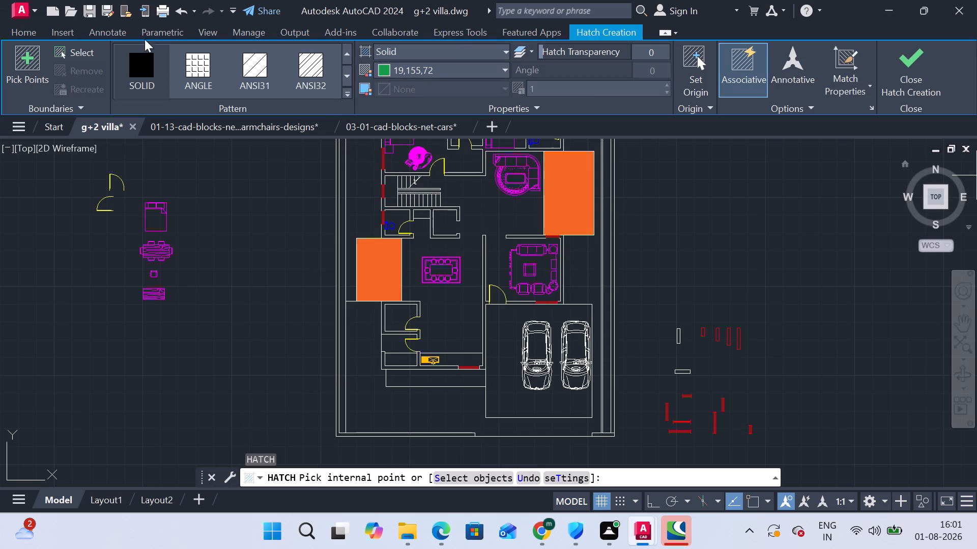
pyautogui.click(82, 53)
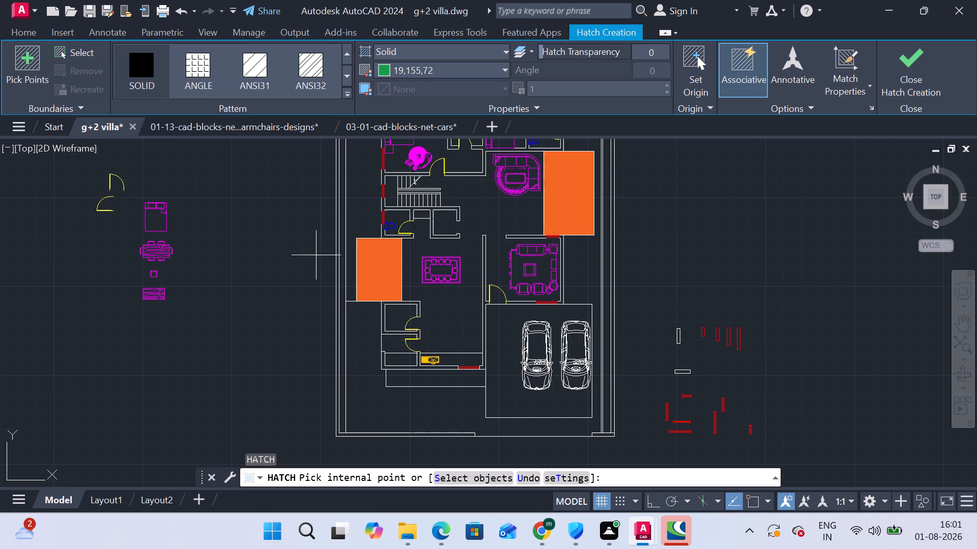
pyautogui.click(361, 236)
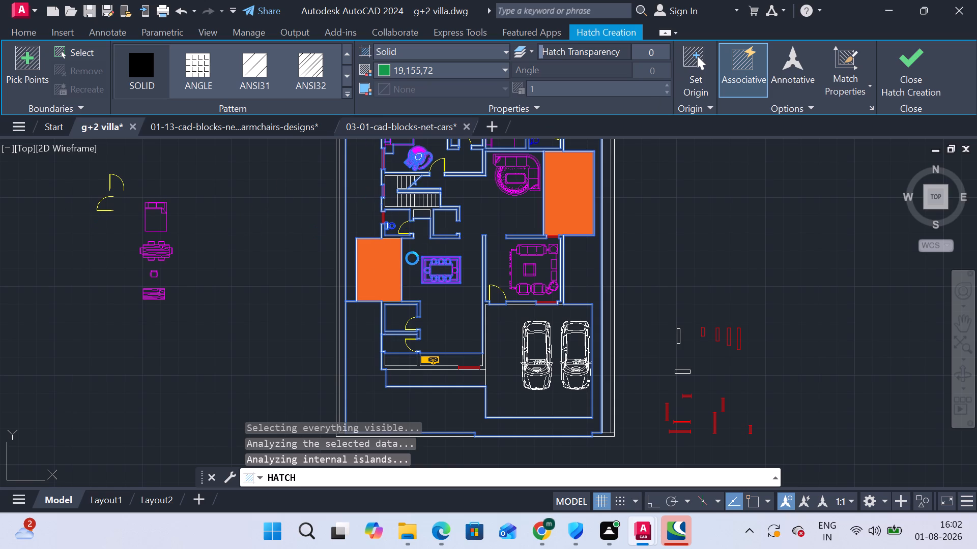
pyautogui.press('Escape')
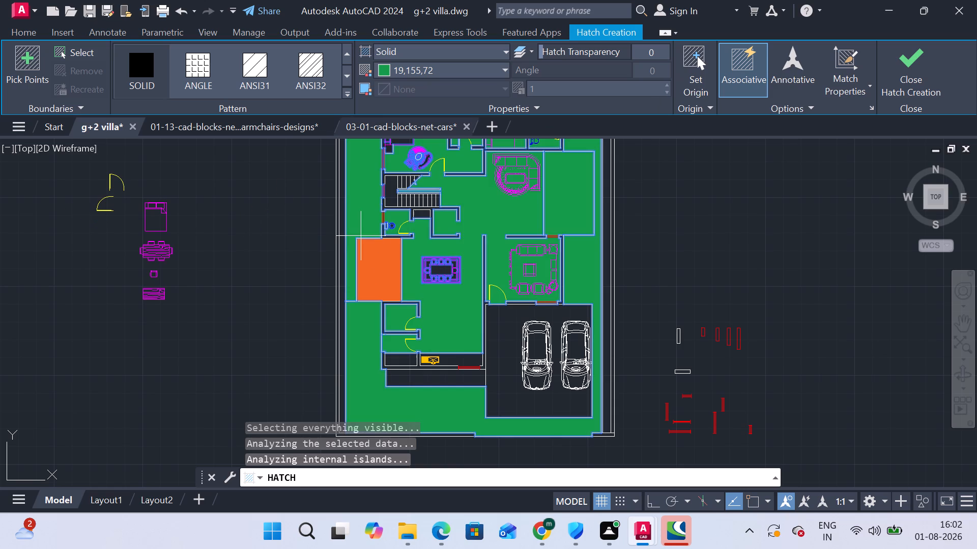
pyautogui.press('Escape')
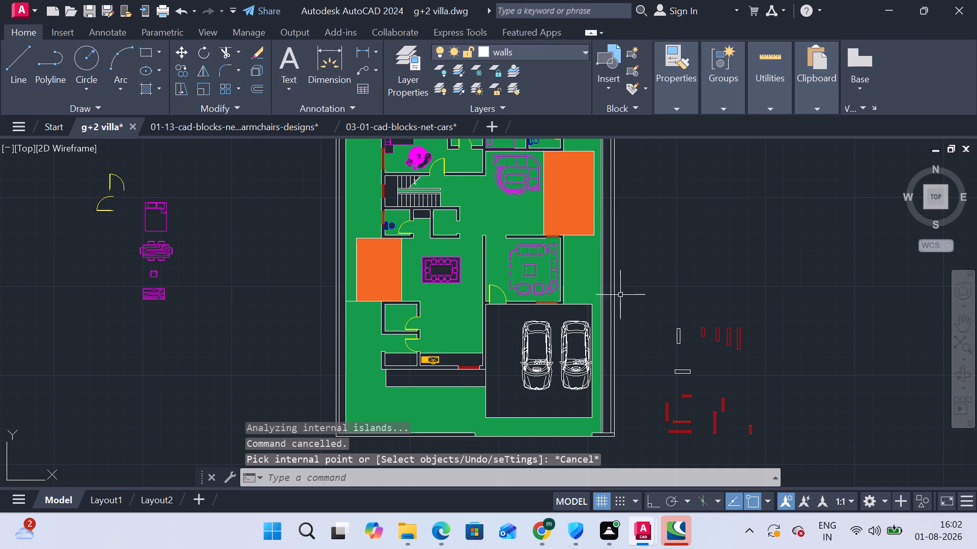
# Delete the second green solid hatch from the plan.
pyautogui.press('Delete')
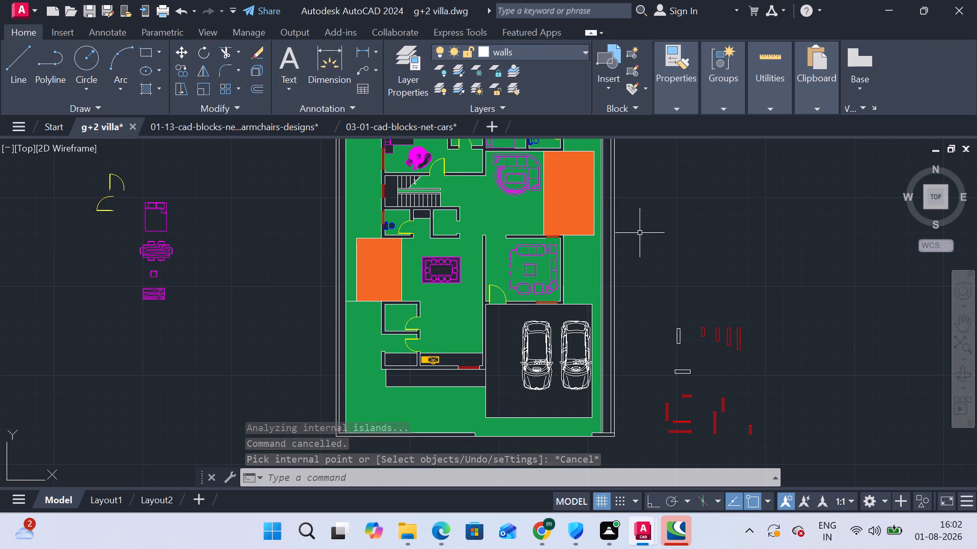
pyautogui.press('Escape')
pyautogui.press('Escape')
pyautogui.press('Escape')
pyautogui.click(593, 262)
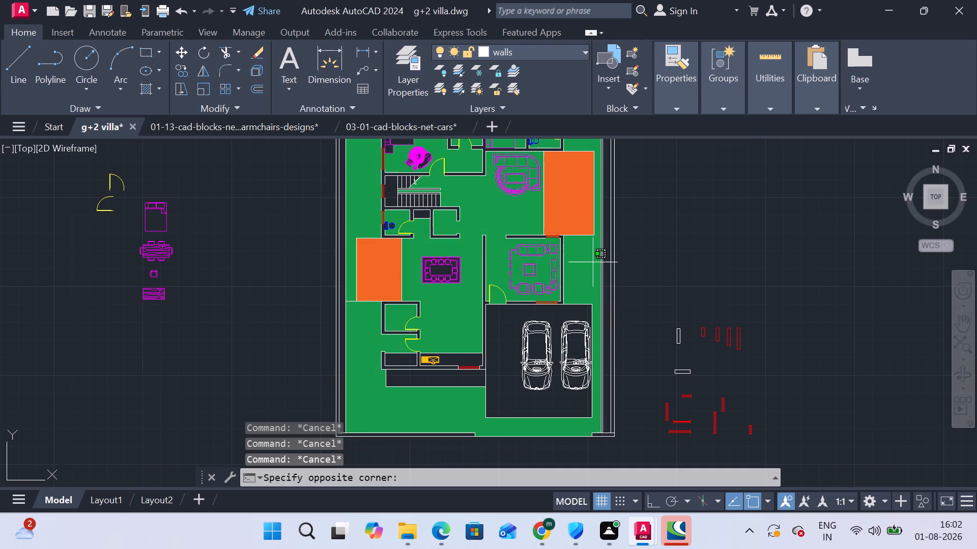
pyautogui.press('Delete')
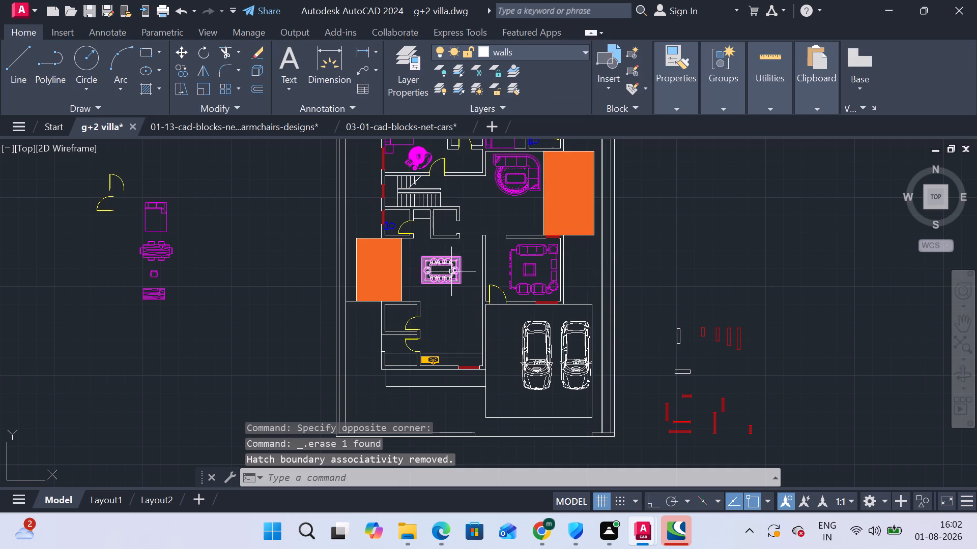
# Start a hatch in green 19,155,72 for the yard and set its pattern to HONEY.
pyautogui.scroll(1, 385, 245)
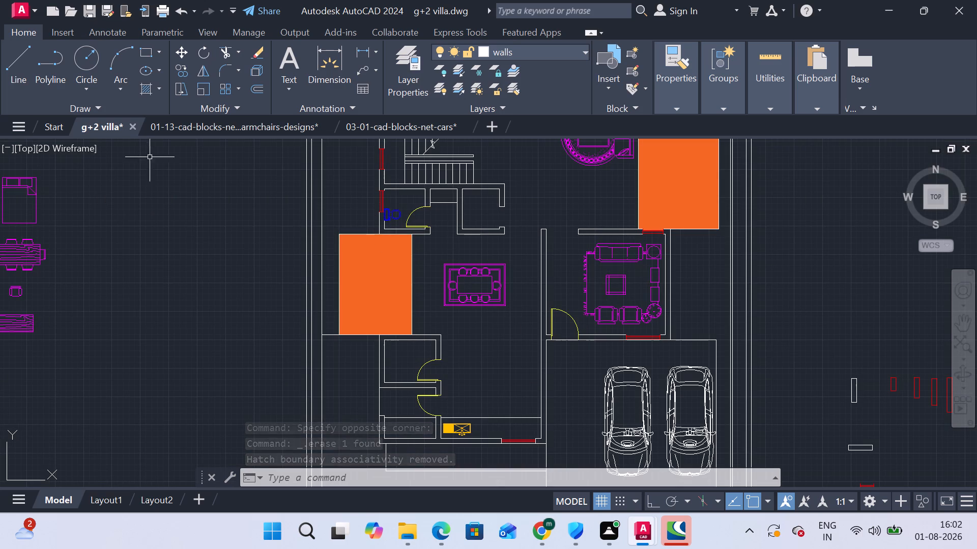
pyautogui.moveTo(405, 311); pyautogui.dragTo(419, 173, button='middle')
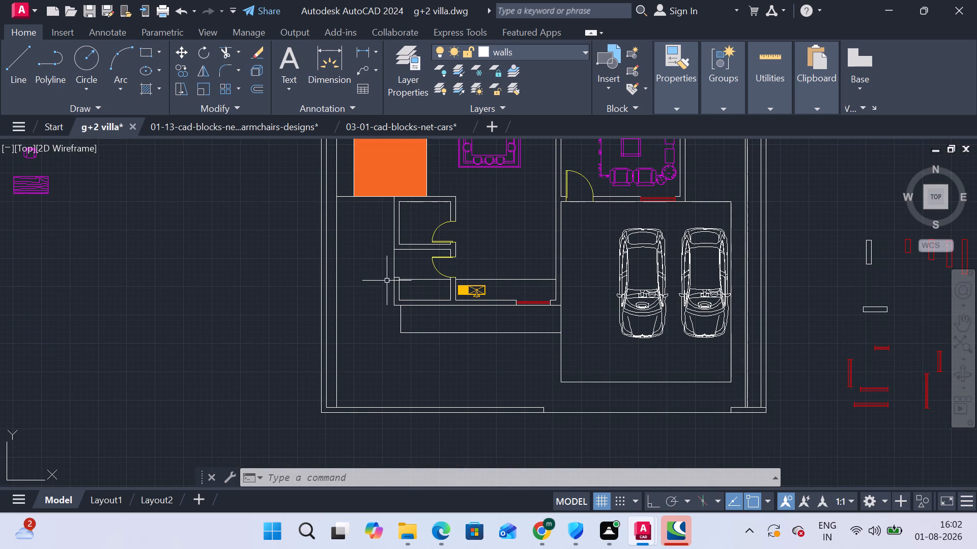
pyautogui.press('h')
pyautogui.press('Return')
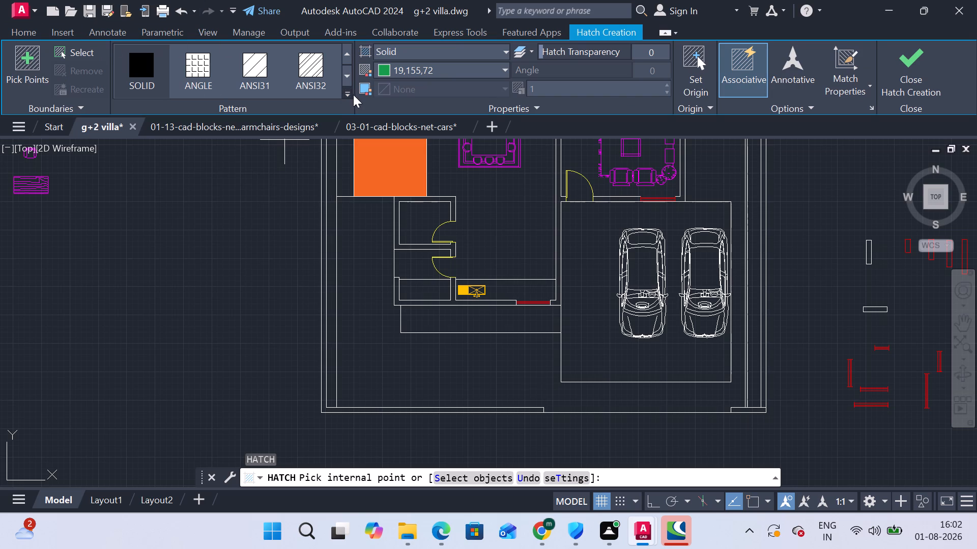
pyautogui.click(342, 92)
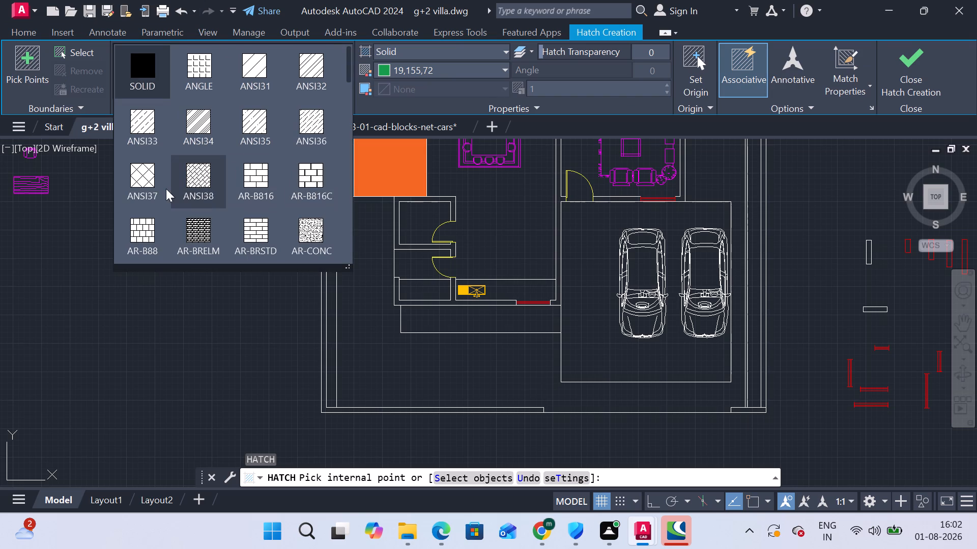
pyautogui.click(197, 232)
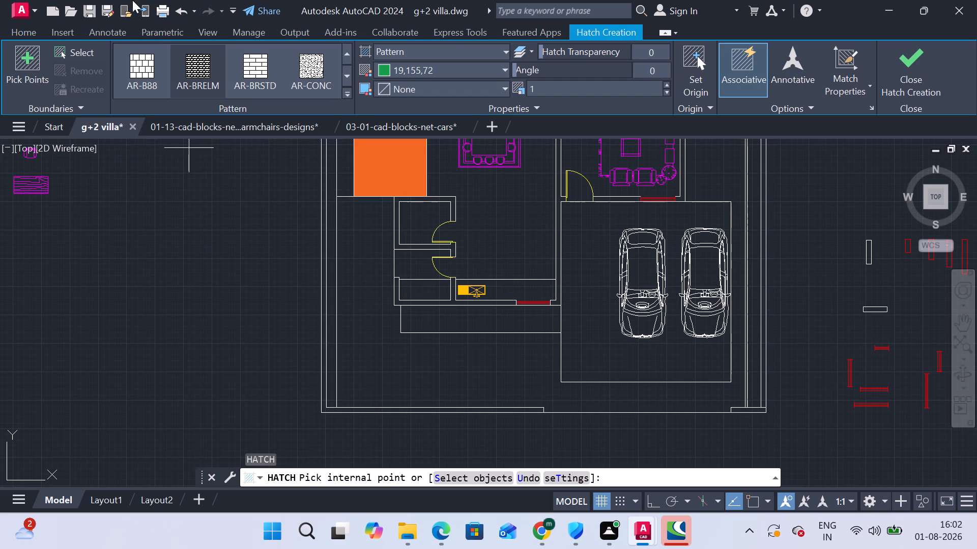
pyautogui.click(347, 95)
pyautogui.scroll(-1, 230, 159)
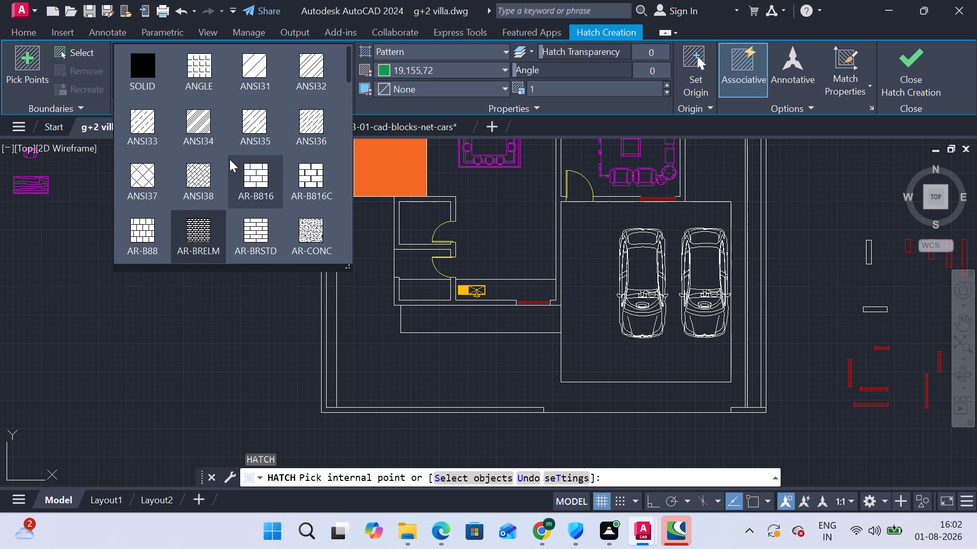
pyautogui.scroll(-2, 229, 159)
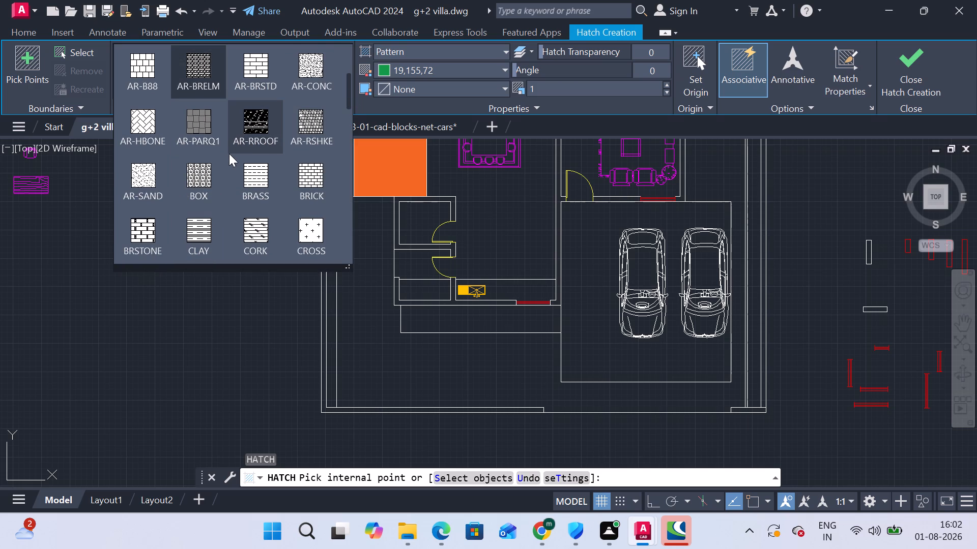
pyautogui.scroll(-2, 258, 147)
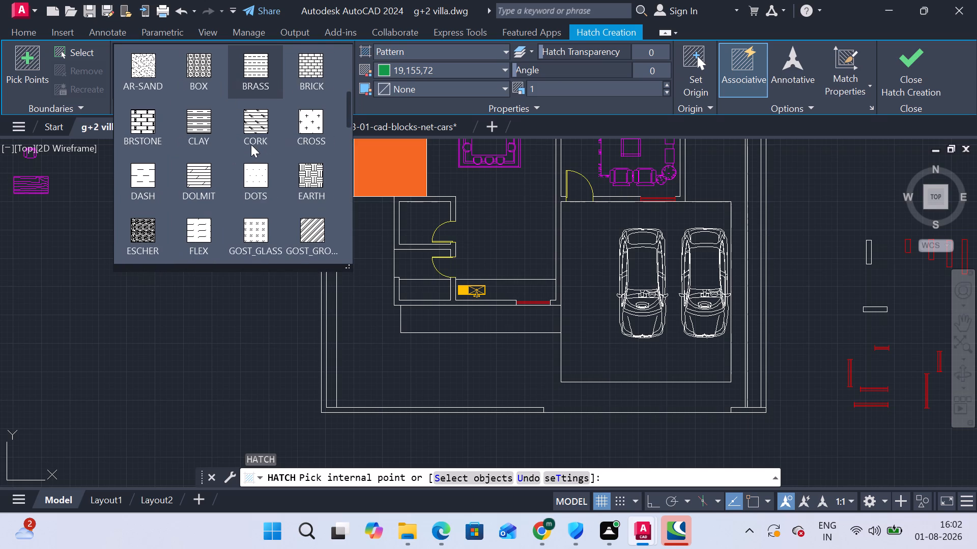
pyautogui.scroll(-4, 250, 144)
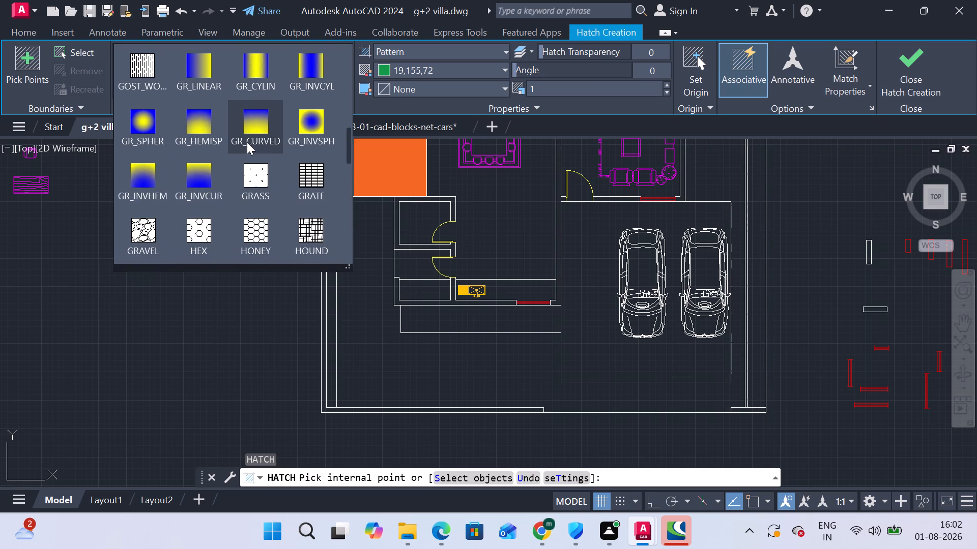
pyautogui.scroll(-3, 246, 141)
pyautogui.click(252, 70)
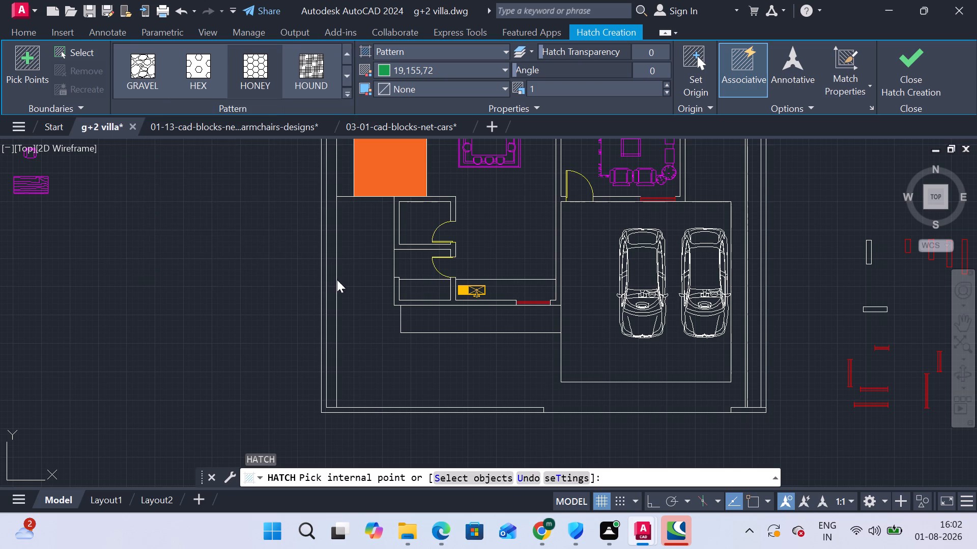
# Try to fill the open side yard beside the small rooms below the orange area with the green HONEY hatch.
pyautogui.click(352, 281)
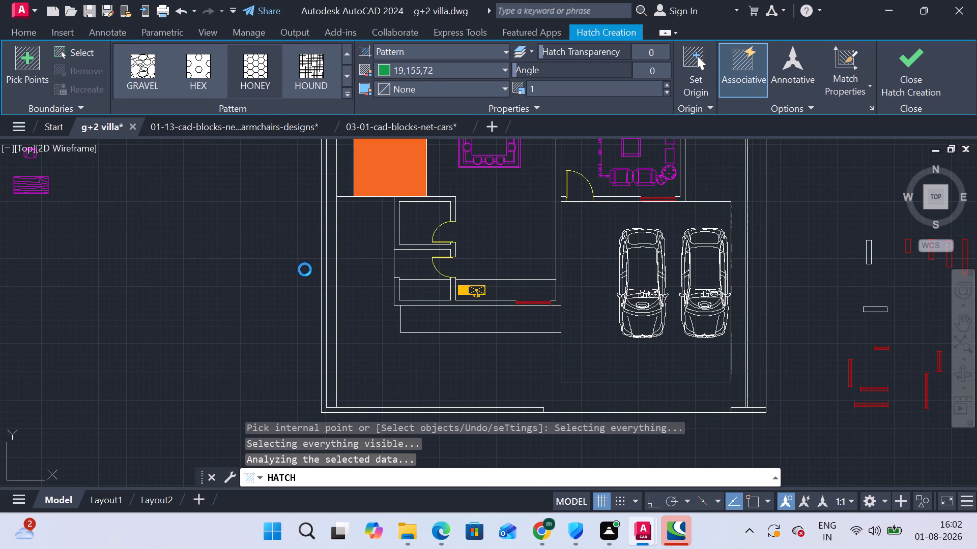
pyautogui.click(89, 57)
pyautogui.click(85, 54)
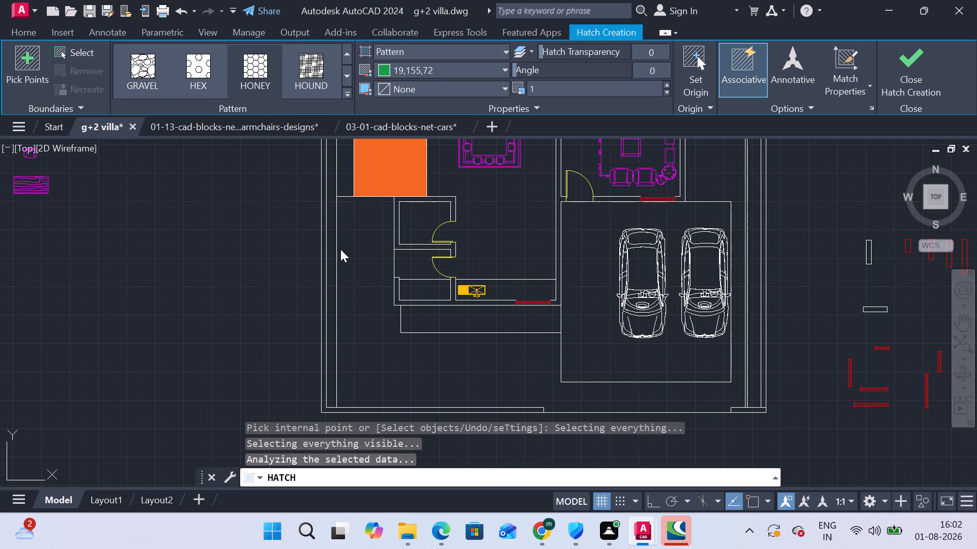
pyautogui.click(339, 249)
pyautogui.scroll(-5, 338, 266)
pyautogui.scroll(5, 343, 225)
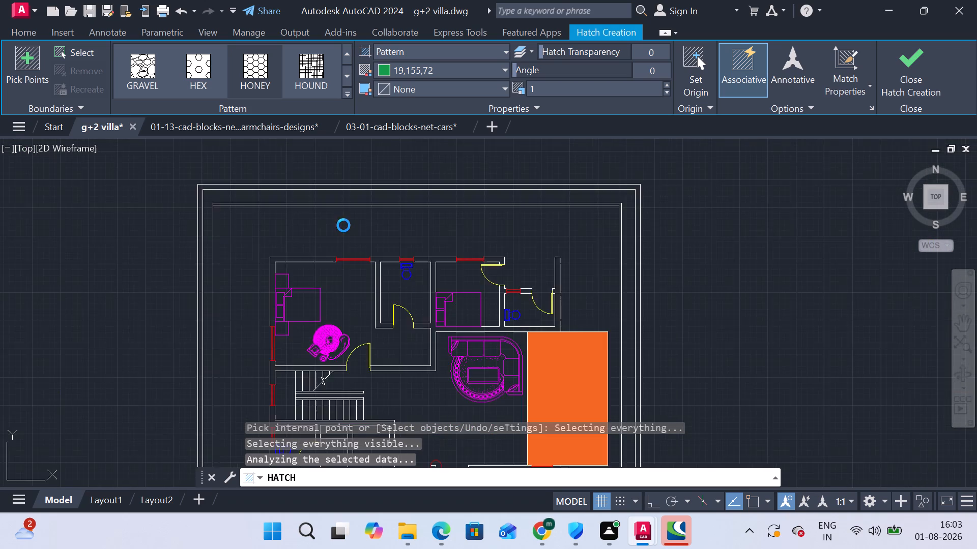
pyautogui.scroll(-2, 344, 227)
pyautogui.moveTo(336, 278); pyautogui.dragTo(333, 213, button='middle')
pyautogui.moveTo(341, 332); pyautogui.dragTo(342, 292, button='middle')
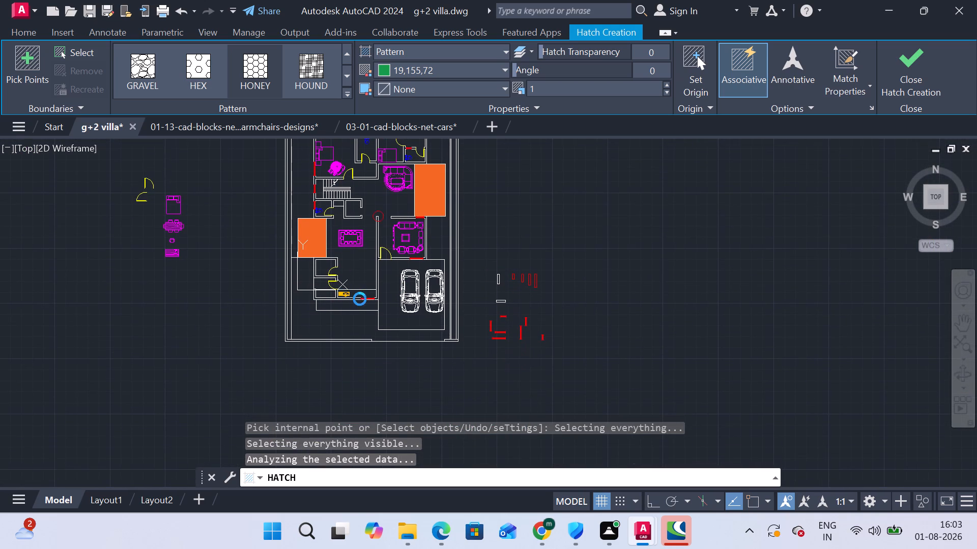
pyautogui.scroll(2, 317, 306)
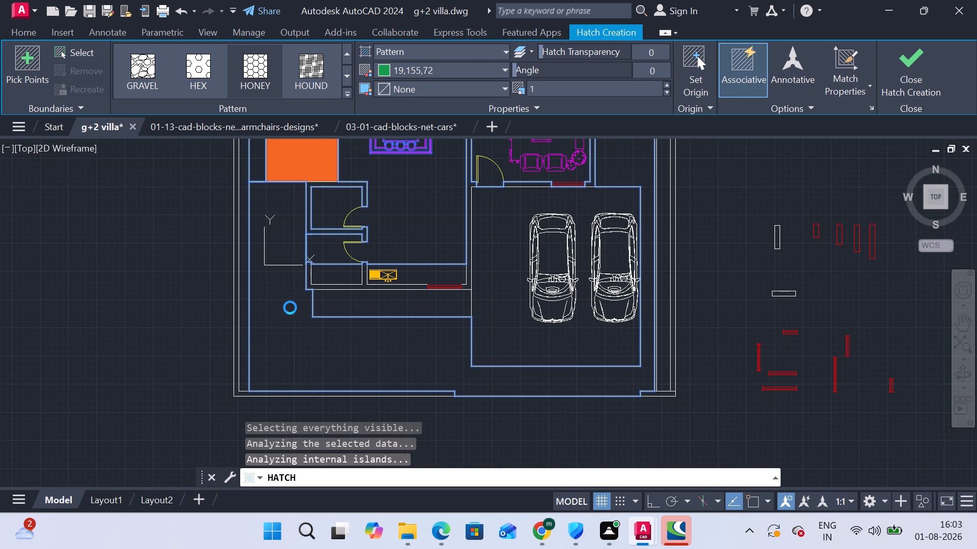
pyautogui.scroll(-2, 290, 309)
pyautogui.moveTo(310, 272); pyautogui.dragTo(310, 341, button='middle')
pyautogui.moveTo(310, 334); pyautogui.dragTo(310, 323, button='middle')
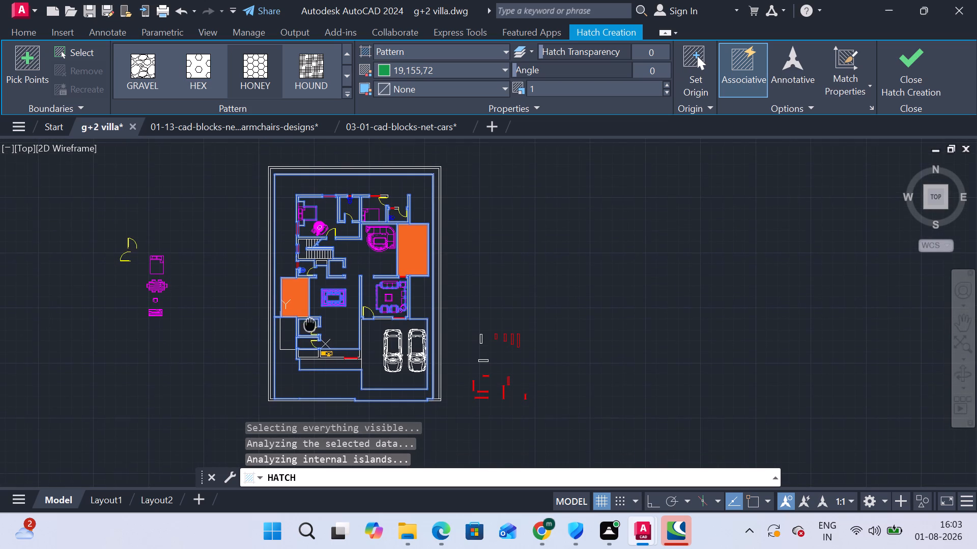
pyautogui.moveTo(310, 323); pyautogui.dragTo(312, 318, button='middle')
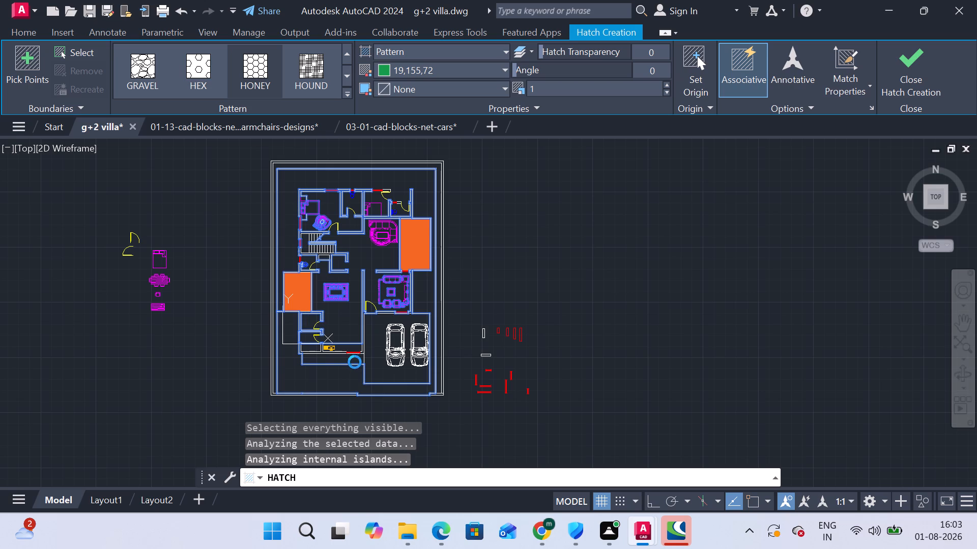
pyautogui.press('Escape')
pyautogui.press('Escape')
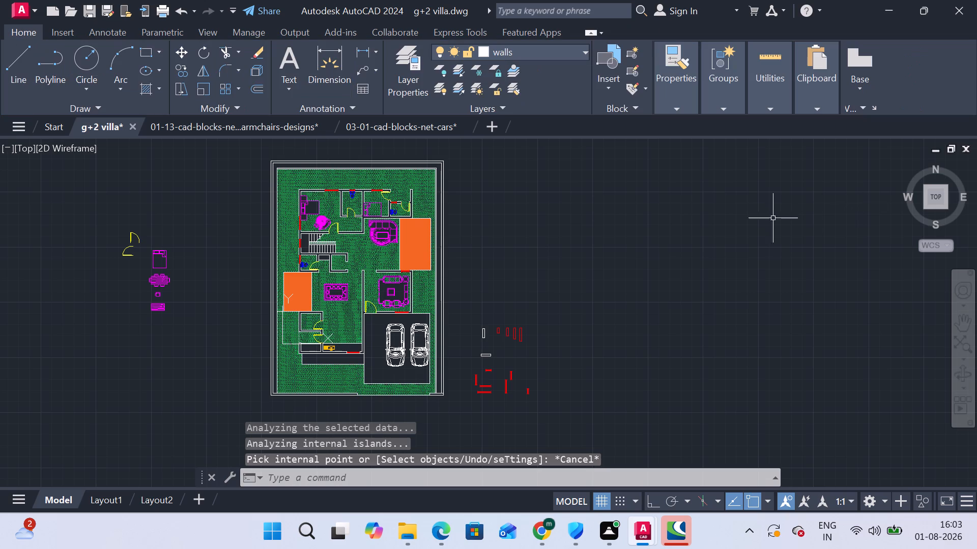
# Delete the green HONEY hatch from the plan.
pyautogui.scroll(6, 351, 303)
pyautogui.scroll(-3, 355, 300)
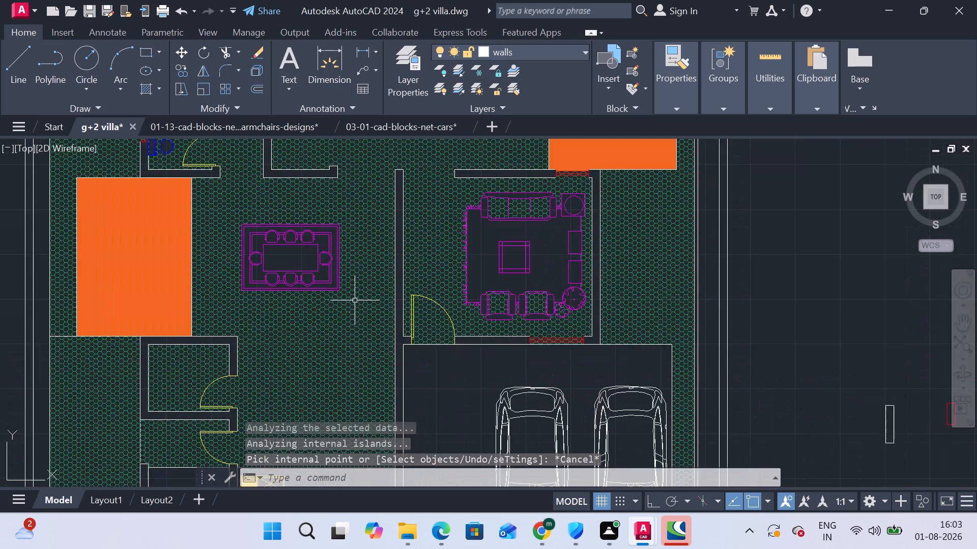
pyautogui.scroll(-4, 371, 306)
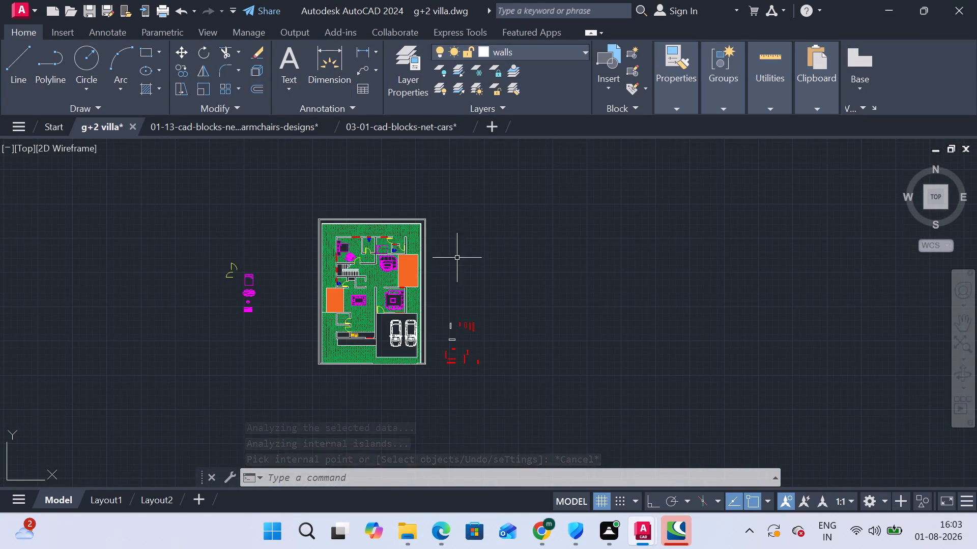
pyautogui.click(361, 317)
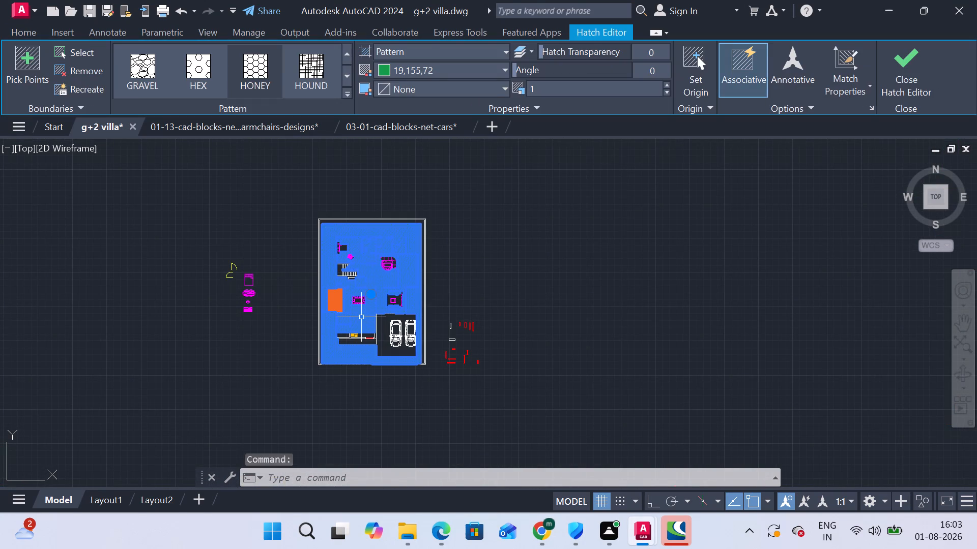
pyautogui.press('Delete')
# Start a new hatch with the HONEY pattern for the outdoor areas at the front of the house.
pyautogui.scroll(2, 390, 298)
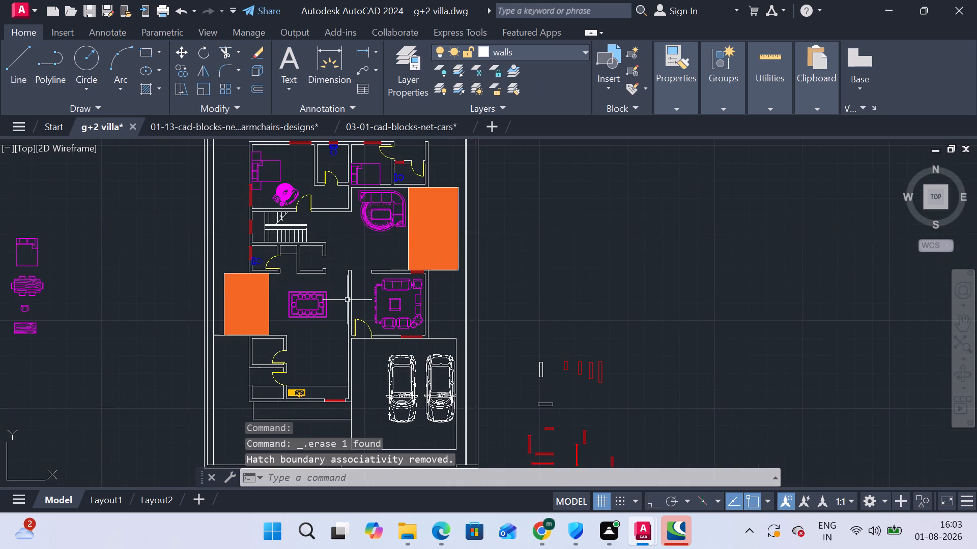
pyautogui.scroll(1, 348, 309)
pyautogui.moveTo(350, 313); pyautogui.dragTo(409, 414, button='middle')
pyautogui.moveTo(258, 339); pyautogui.dragTo(400, 273, button='middle')
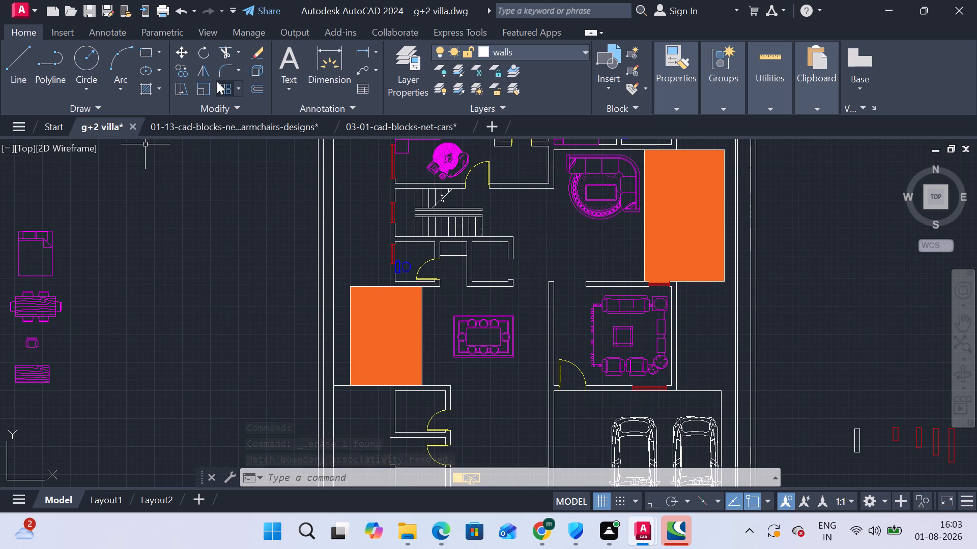
pyautogui.press('h')
pyautogui.press('Return')
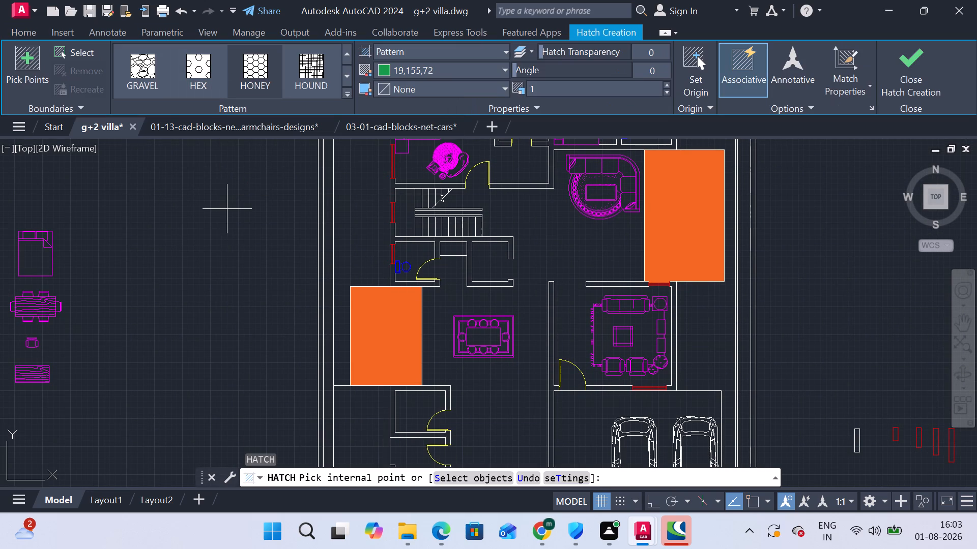
pyautogui.moveTo(227, 209); pyautogui.dragTo(206, 125, button='middle')
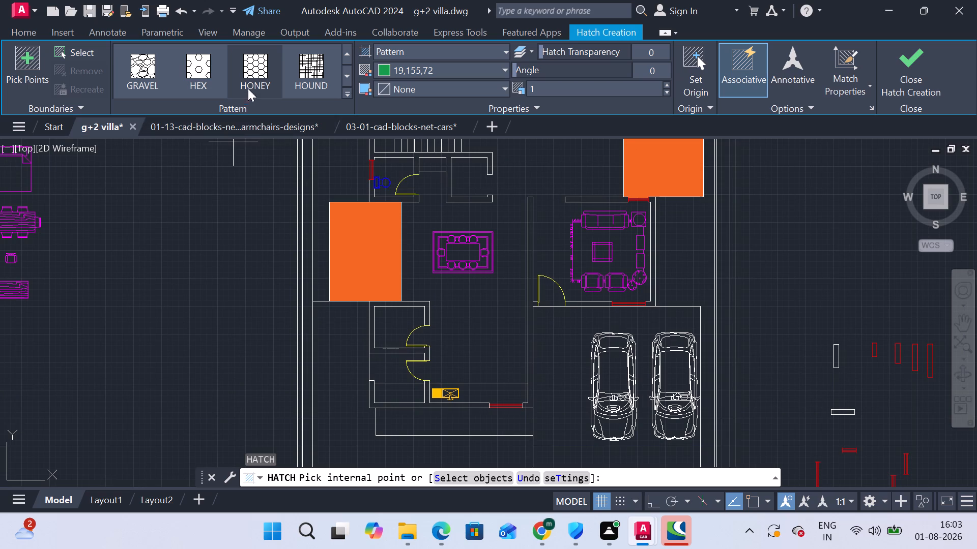
pyautogui.click(251, 68)
pyautogui.moveTo(215, 256); pyautogui.dragTo(194, 201, button='middle')
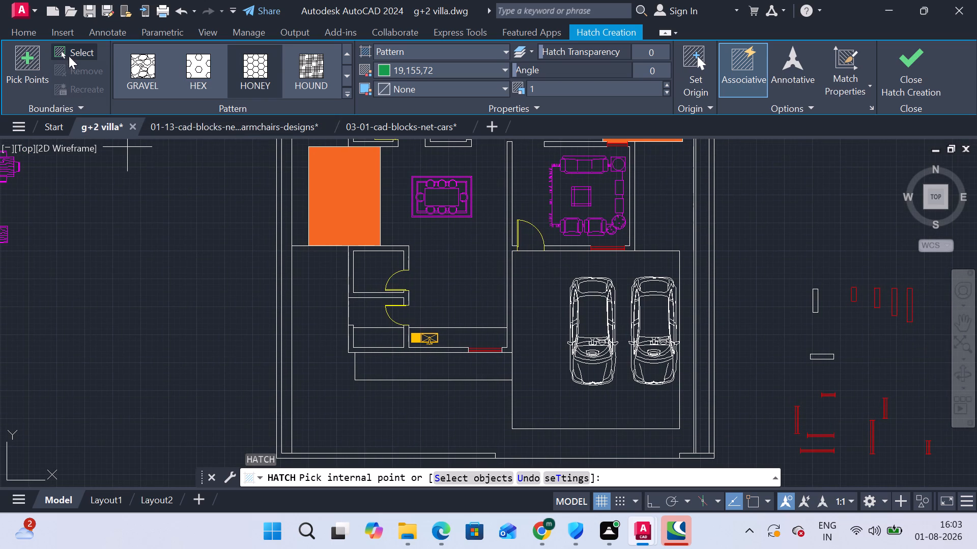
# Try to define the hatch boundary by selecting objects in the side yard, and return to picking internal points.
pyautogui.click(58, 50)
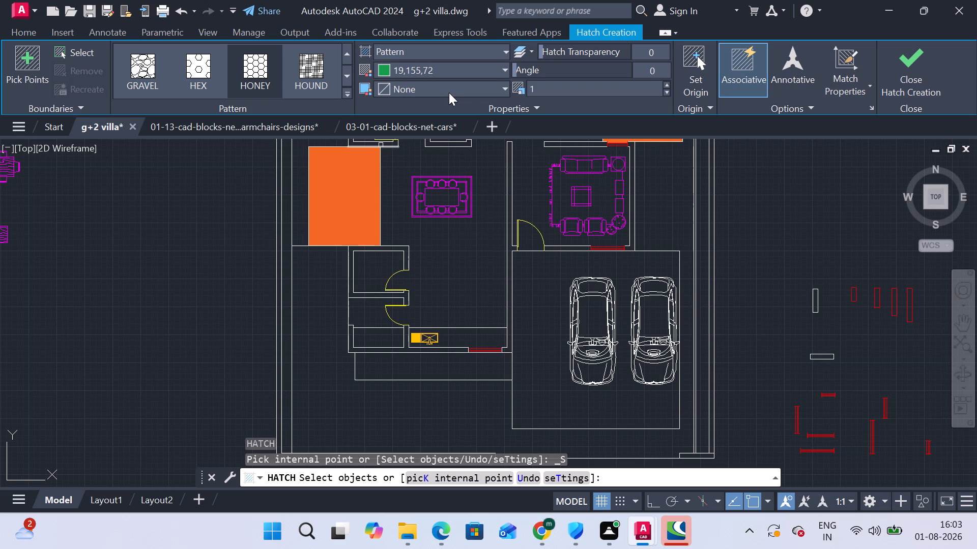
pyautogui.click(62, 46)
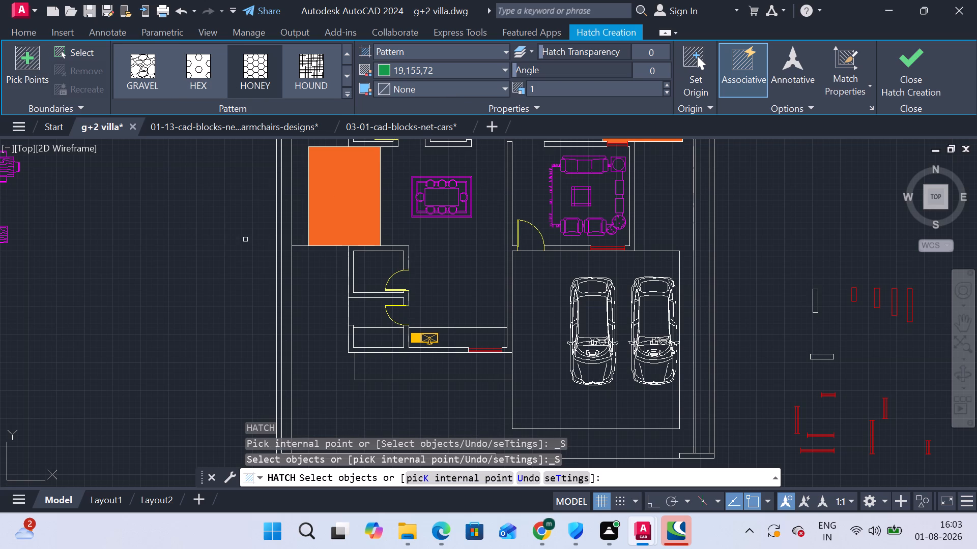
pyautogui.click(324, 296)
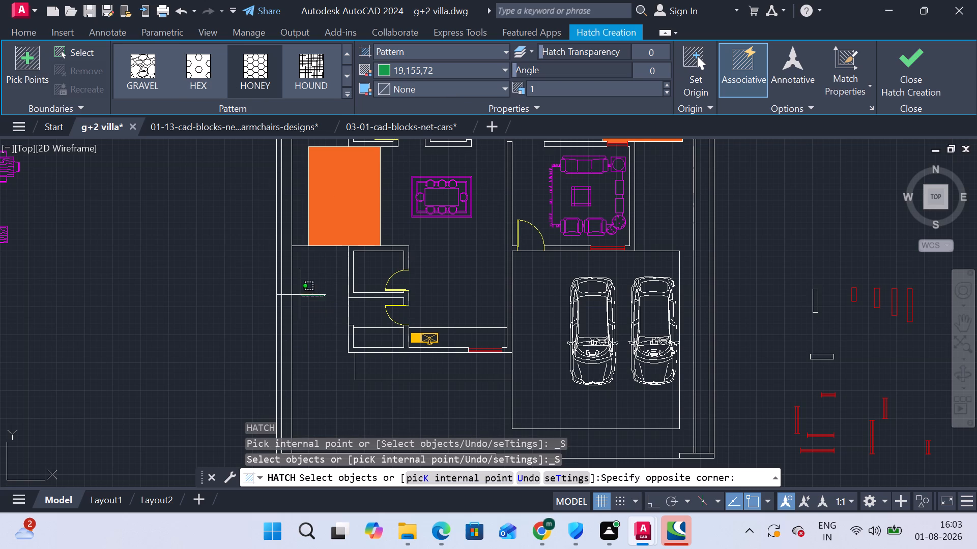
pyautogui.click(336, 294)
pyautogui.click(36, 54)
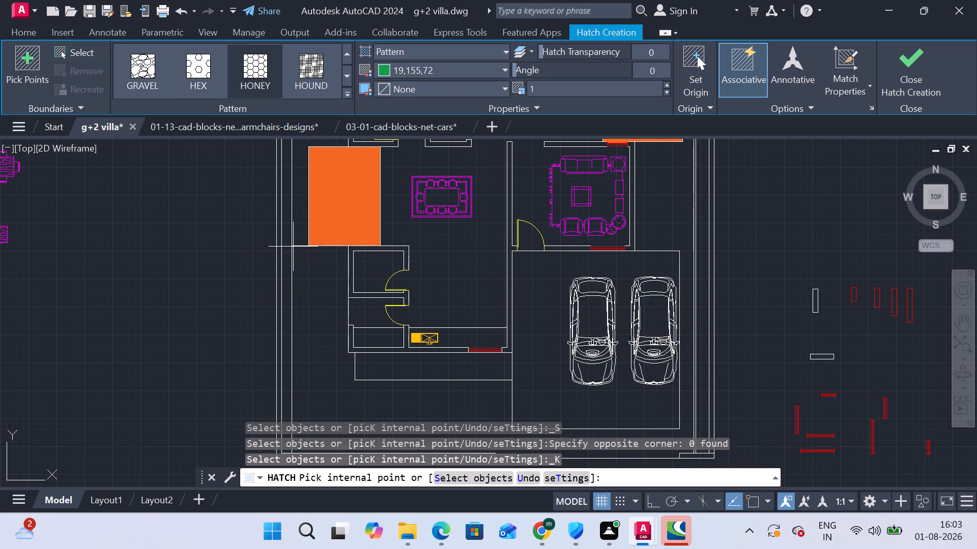
# Set the HONEY hatch colour to white 255,255,255.
pyautogui.scroll(-1, 379, 282)
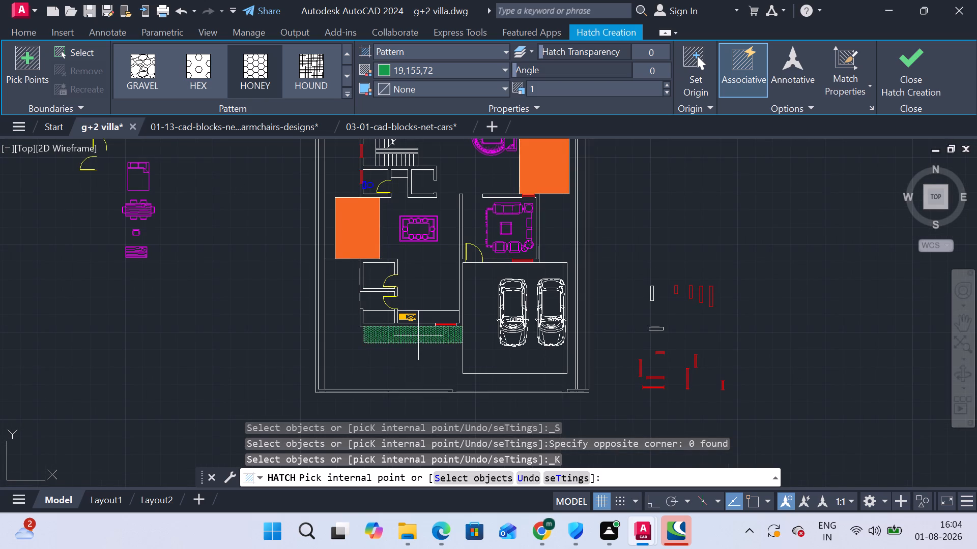
pyautogui.scroll(2, 413, 335)
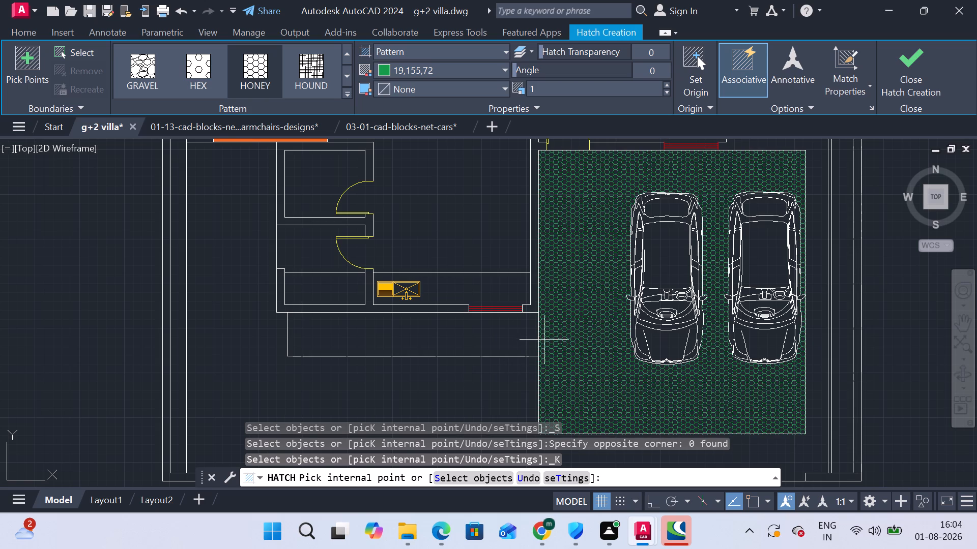
pyautogui.click(469, 65)
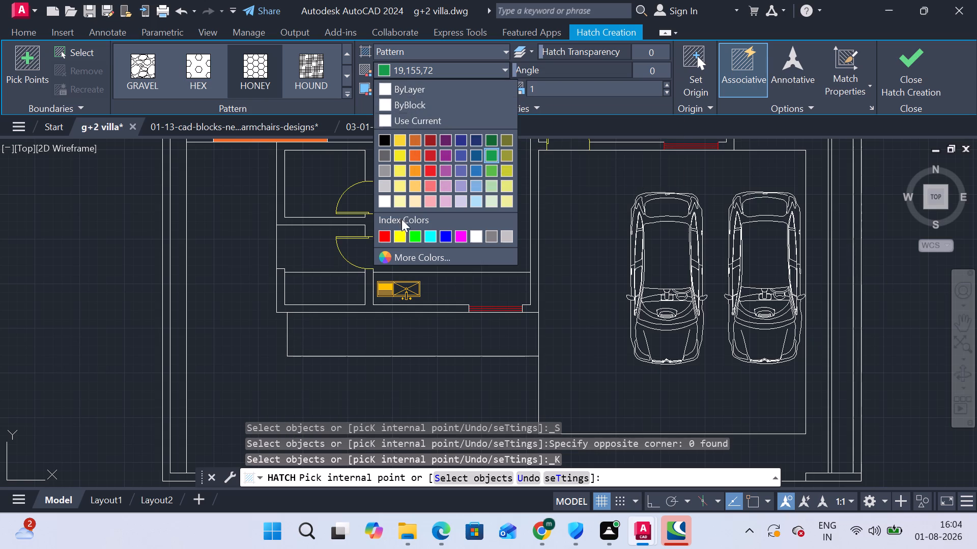
pyautogui.click(383, 196)
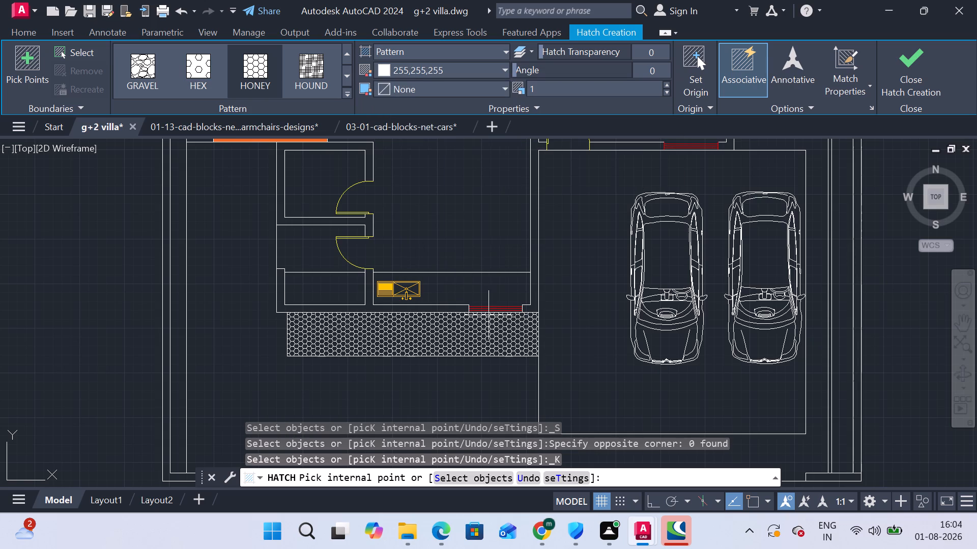
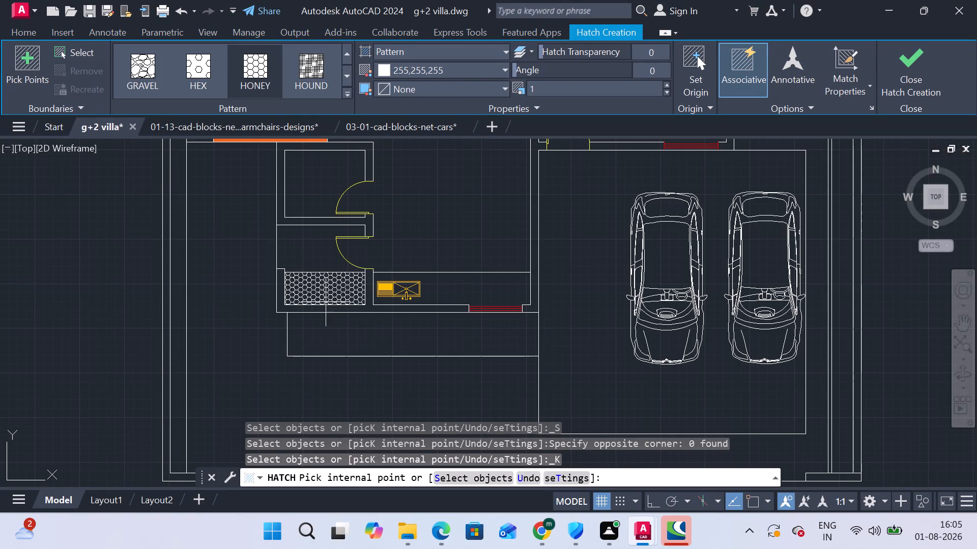
# Draw a vertical line from the outer lower corner of the narrow front strip down to the front boundary wall.
pyautogui.moveTo(244, 370); pyautogui.dragTo(236, 296, button='middle')
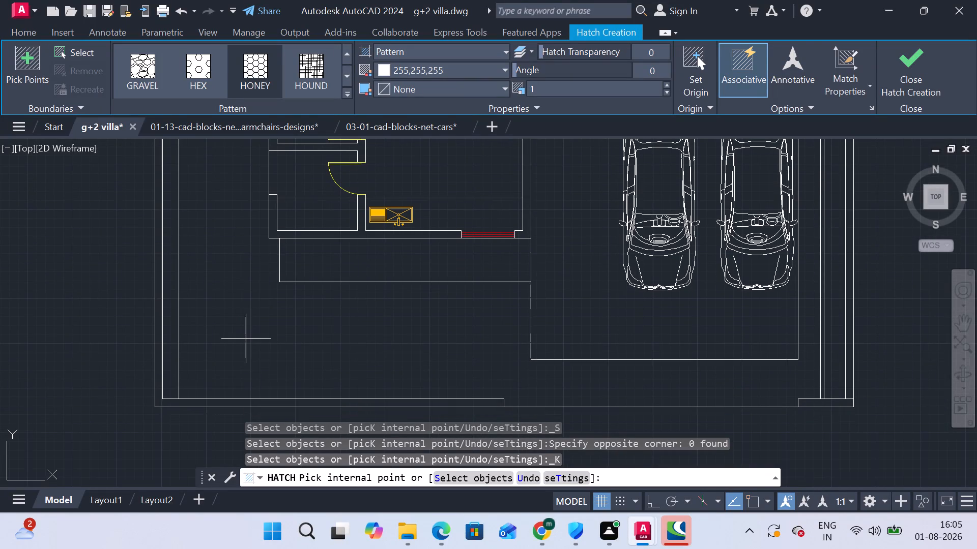
pyautogui.click(26, 33)
pyautogui.click(28, 51)
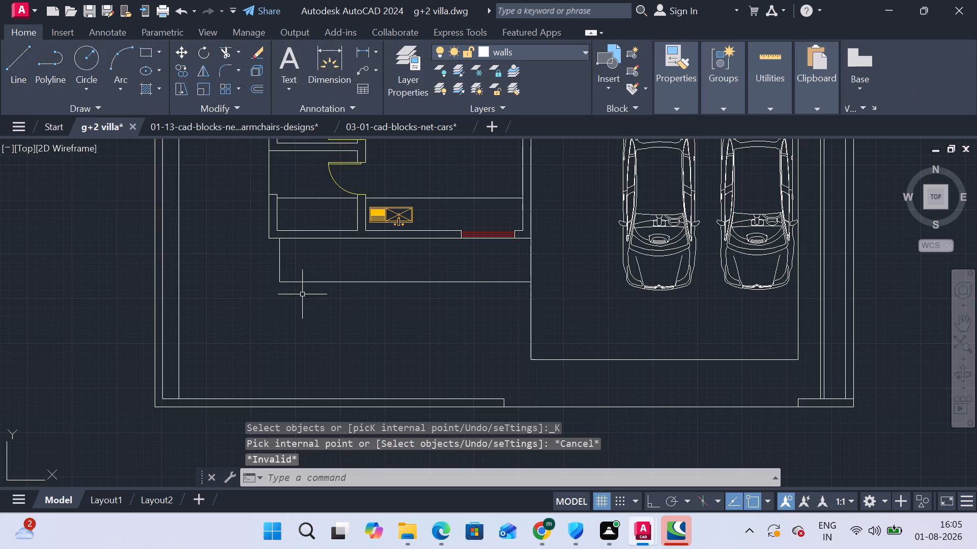
pyautogui.click(19, 64)
pyautogui.click(276, 284)
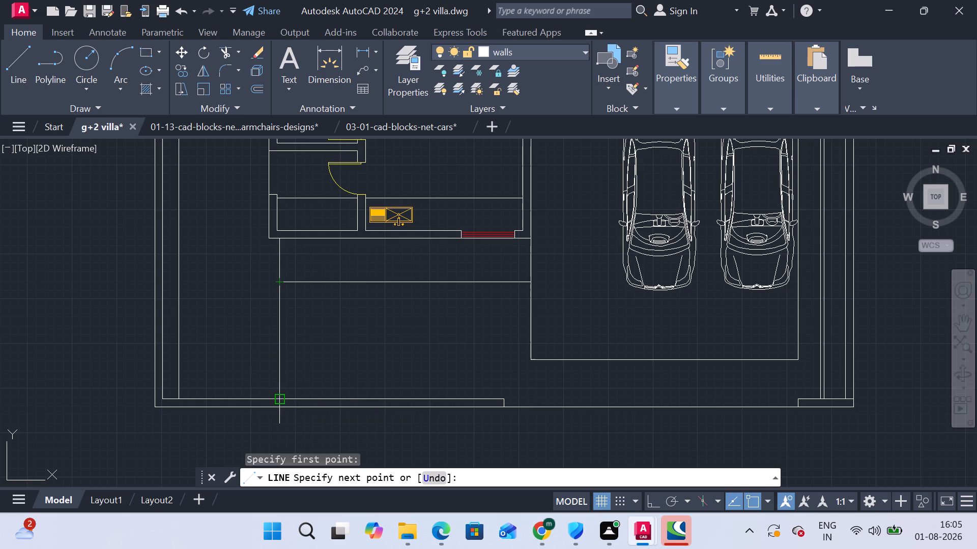
pyautogui.click(281, 398)
pyautogui.press('Escape')
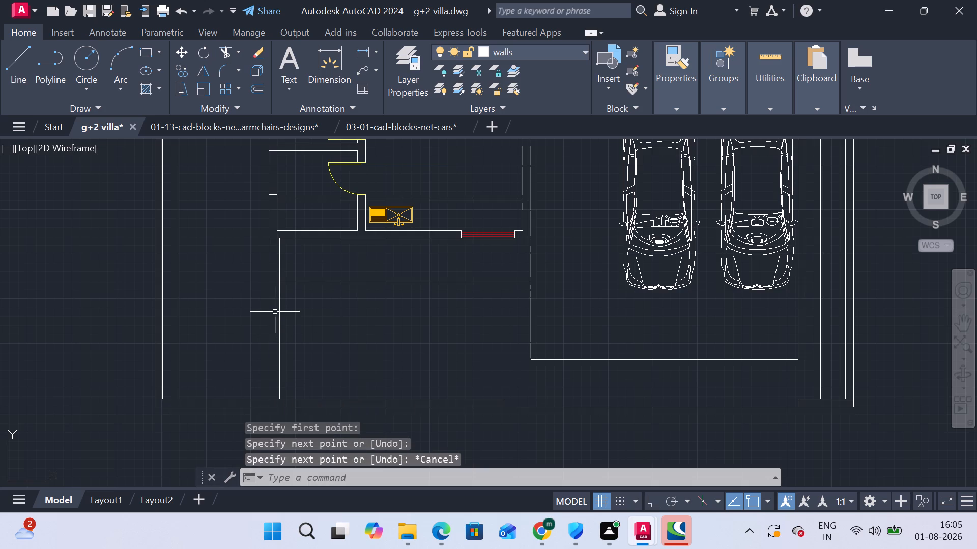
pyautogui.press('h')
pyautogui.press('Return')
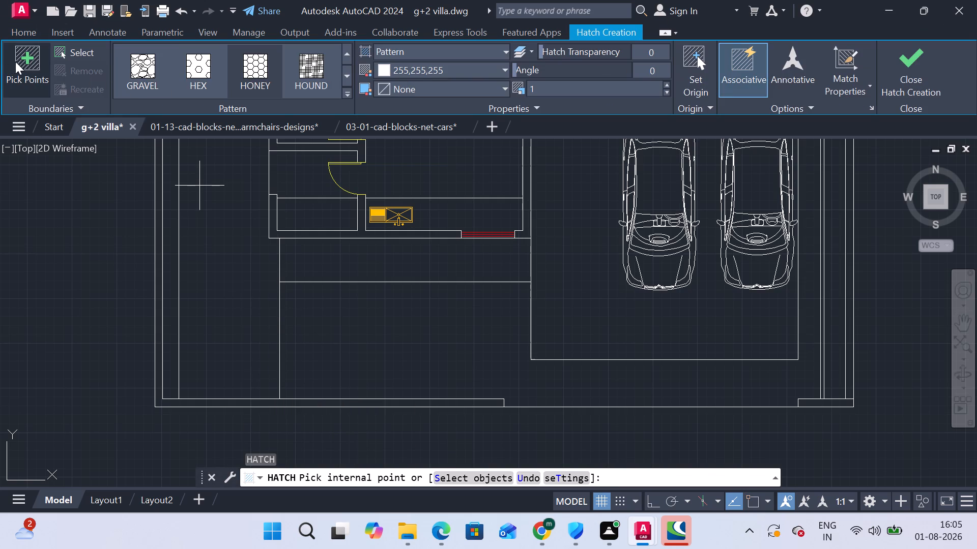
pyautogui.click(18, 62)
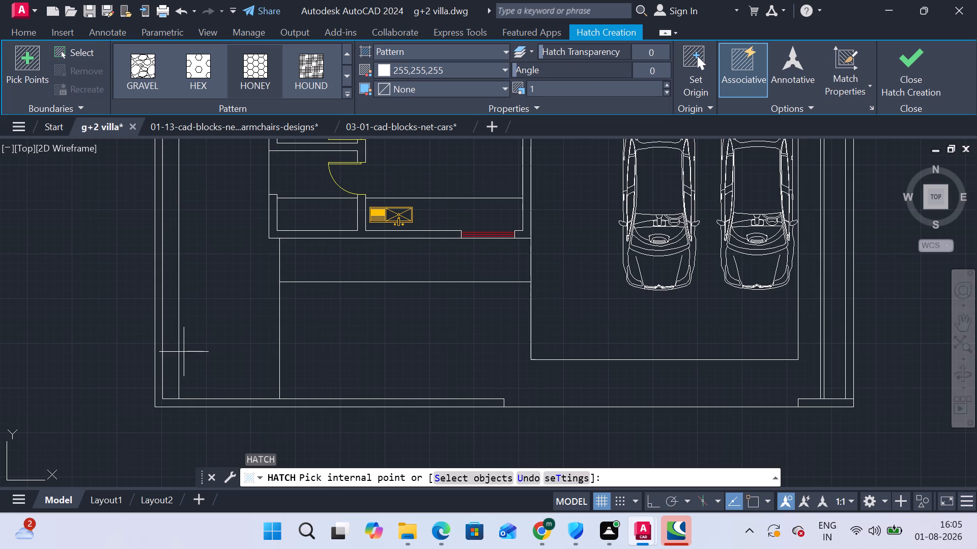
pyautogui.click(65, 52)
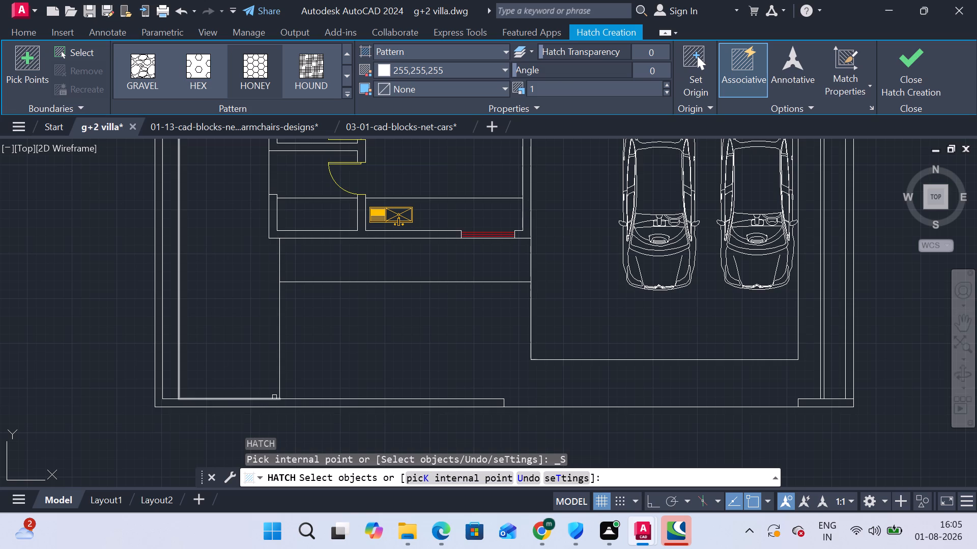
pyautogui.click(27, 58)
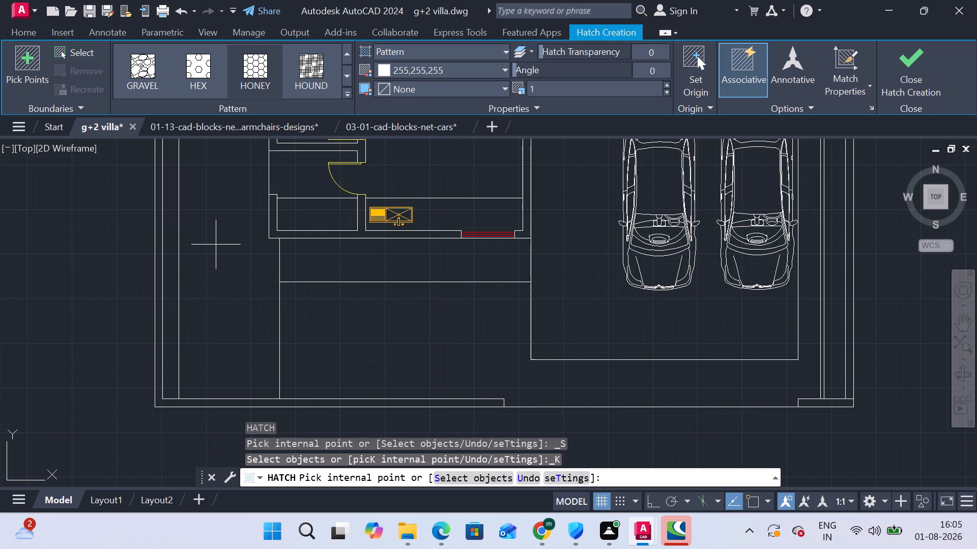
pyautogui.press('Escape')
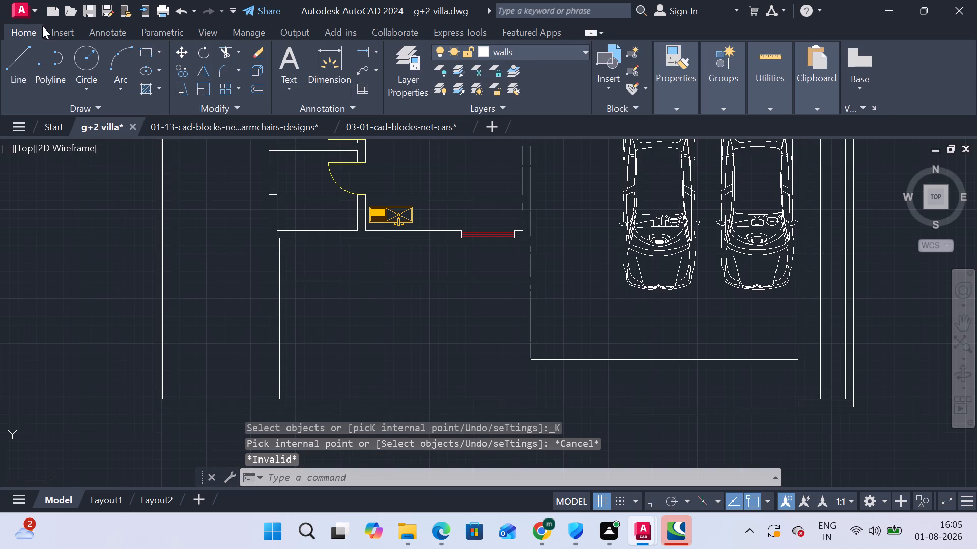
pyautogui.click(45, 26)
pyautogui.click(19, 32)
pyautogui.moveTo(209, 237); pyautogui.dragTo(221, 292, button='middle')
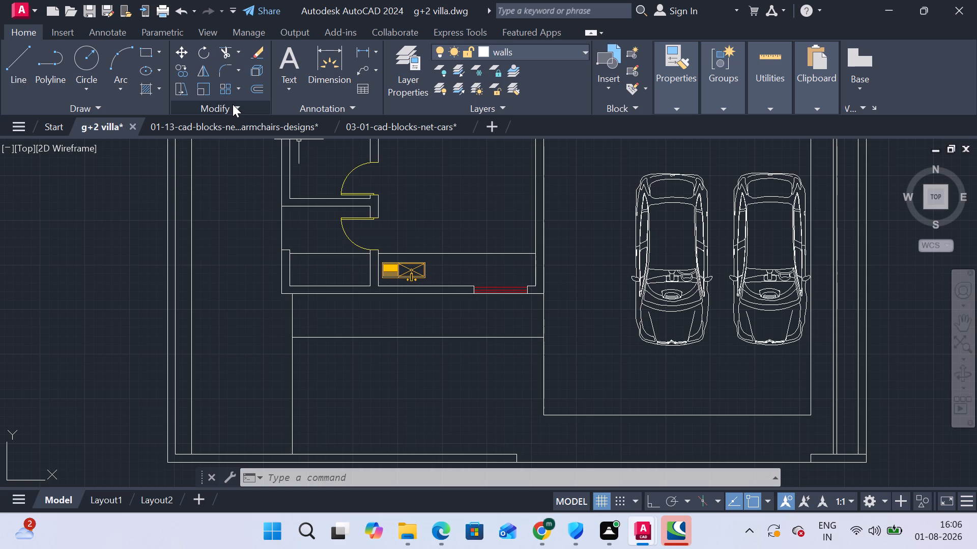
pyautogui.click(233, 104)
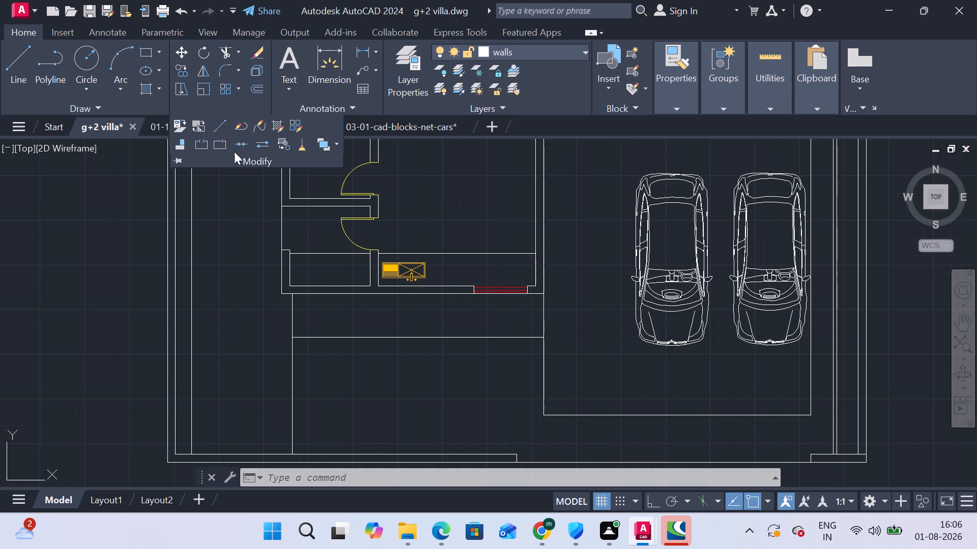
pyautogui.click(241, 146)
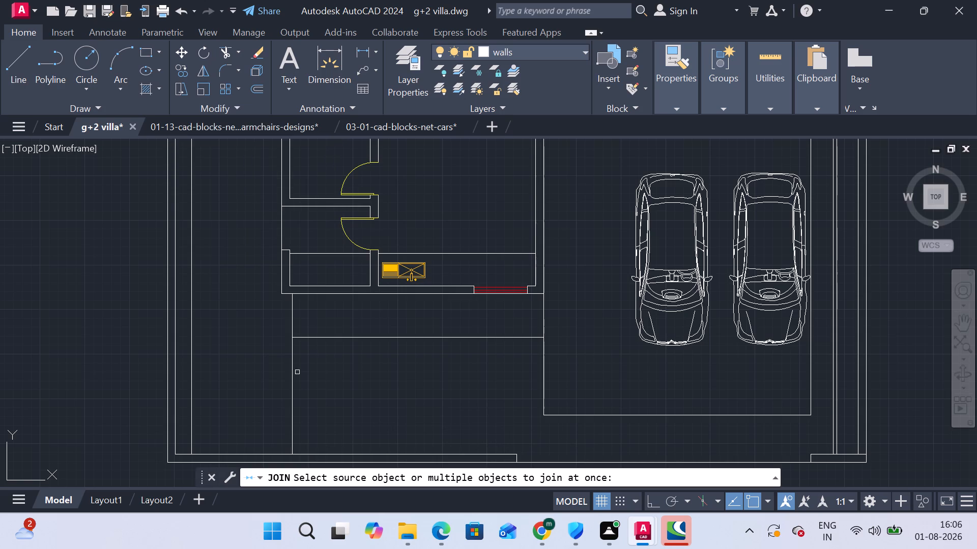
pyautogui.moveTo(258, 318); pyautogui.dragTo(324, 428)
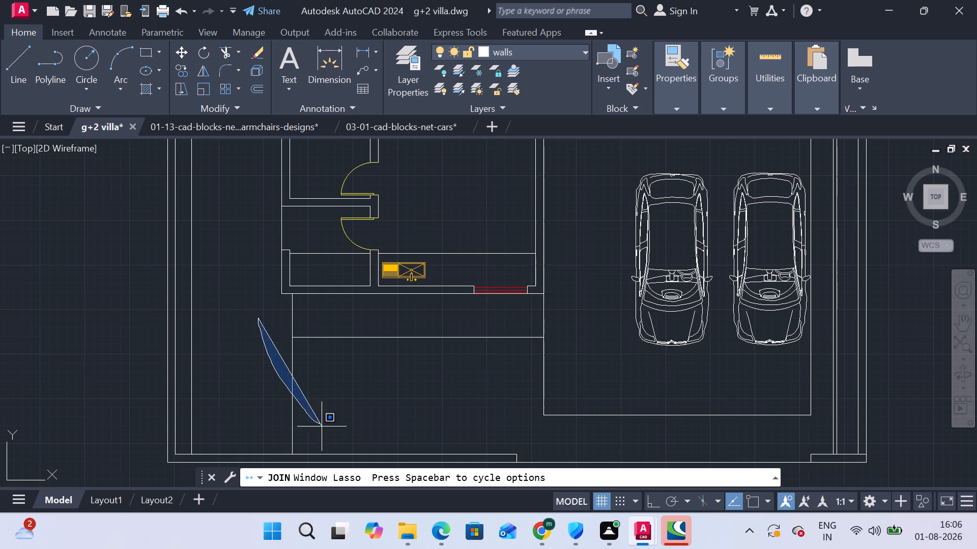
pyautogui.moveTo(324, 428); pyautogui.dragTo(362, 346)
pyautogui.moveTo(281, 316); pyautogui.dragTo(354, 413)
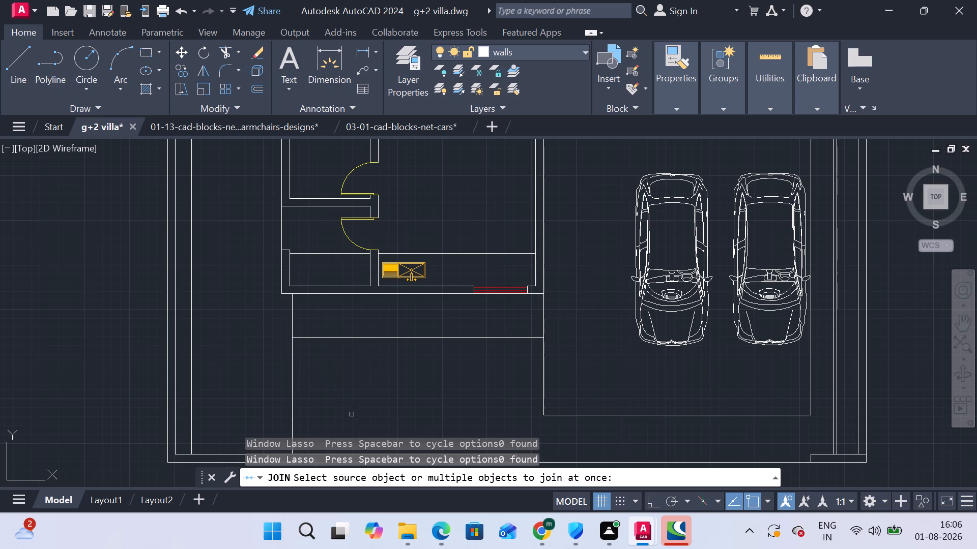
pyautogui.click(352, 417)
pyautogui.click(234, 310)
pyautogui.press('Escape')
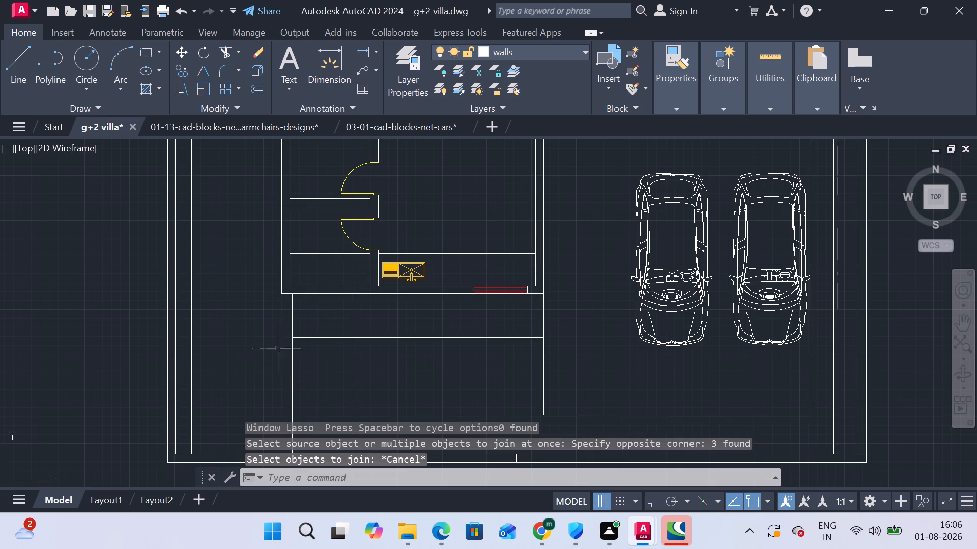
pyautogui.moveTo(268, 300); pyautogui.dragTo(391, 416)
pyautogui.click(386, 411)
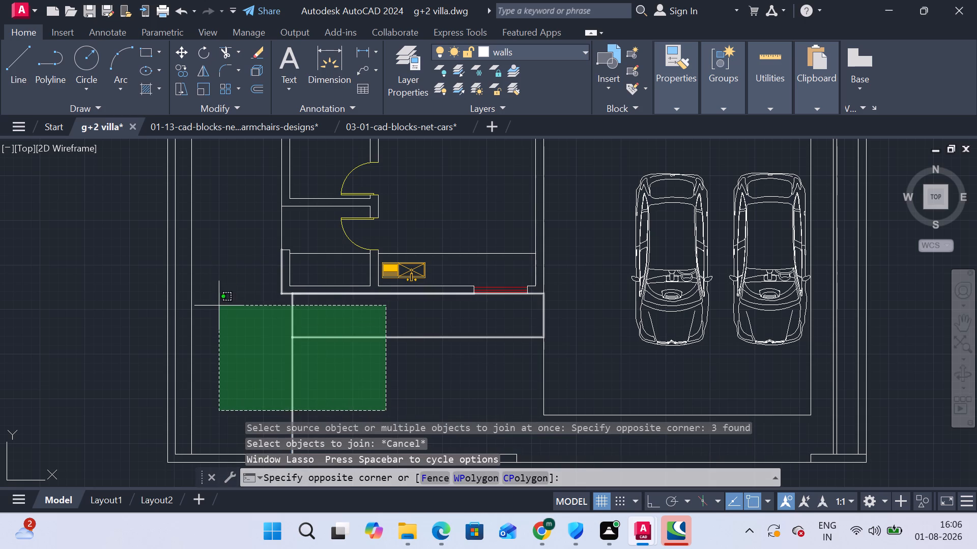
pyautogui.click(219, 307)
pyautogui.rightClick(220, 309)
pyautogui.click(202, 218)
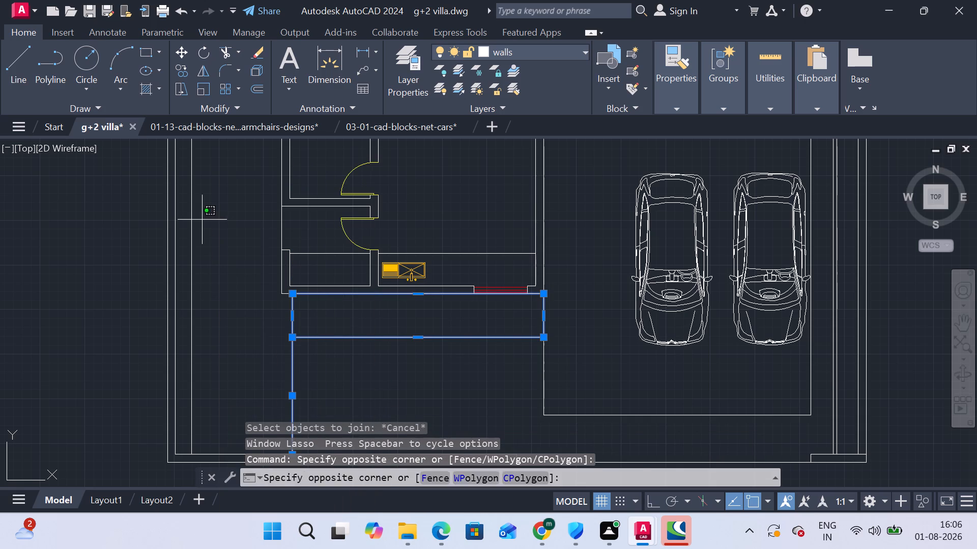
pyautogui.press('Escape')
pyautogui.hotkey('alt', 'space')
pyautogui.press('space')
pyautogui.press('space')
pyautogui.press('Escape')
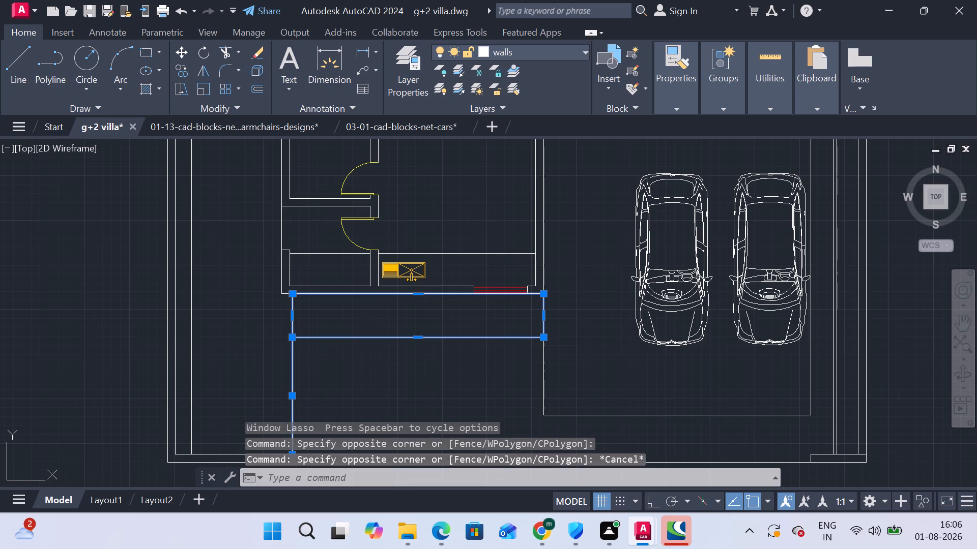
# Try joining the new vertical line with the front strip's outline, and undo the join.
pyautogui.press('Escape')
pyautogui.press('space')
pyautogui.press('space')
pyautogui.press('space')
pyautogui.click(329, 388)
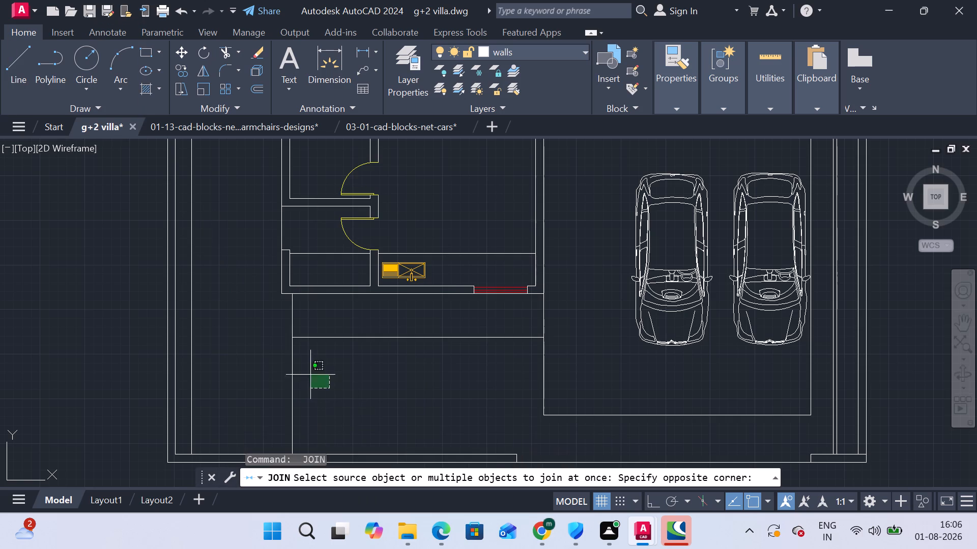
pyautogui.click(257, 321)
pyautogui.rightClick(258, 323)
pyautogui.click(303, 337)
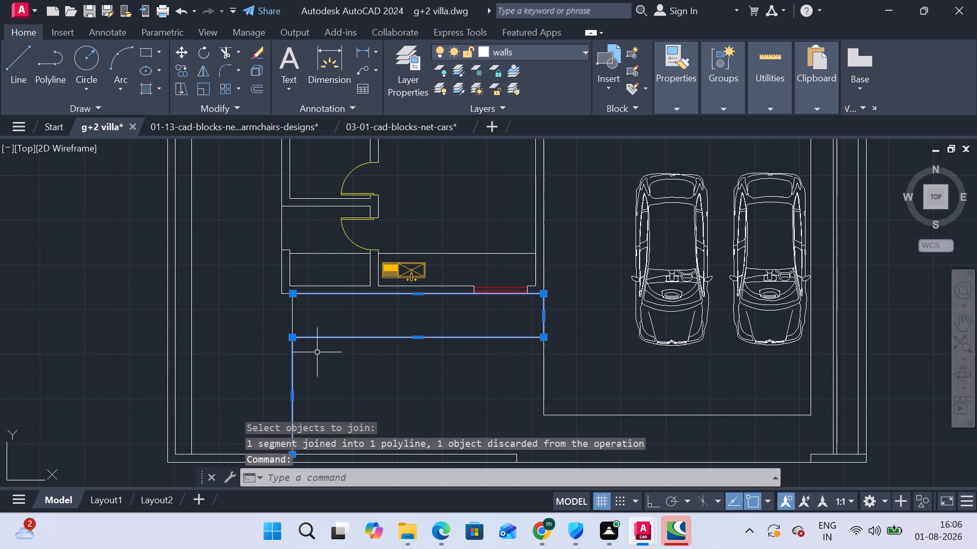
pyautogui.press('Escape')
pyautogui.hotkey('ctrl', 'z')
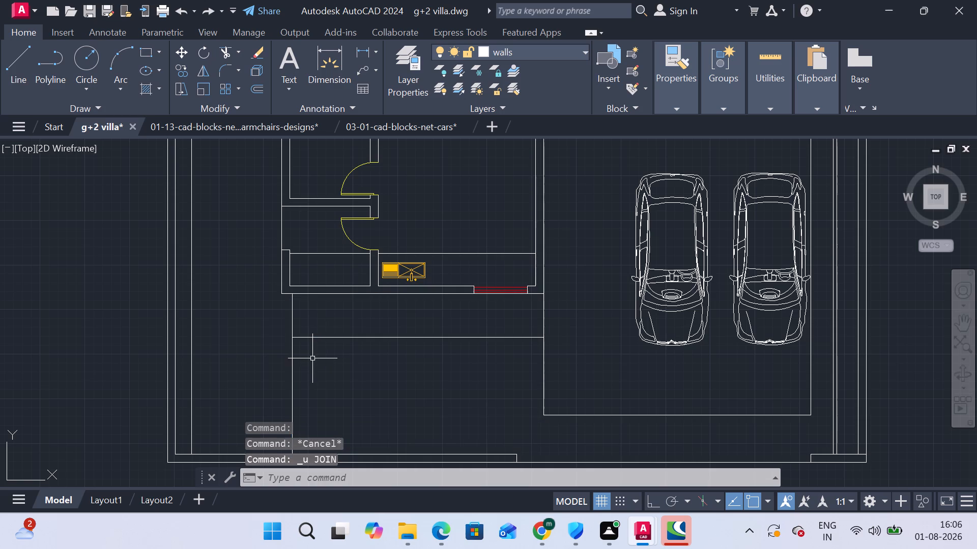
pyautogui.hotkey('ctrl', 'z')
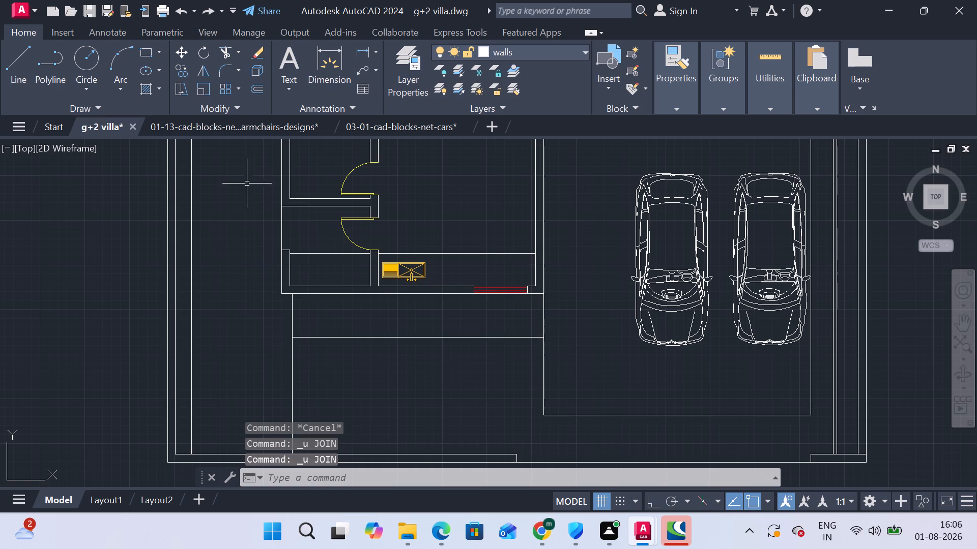
# Draw a short horizontal line from the car parking outline's upper outer corner to the adjacent side boundary line.
pyautogui.scroll(-1, 248, 177)
pyautogui.moveTo(257, 263); pyautogui.dragTo(262, 313, button='middle')
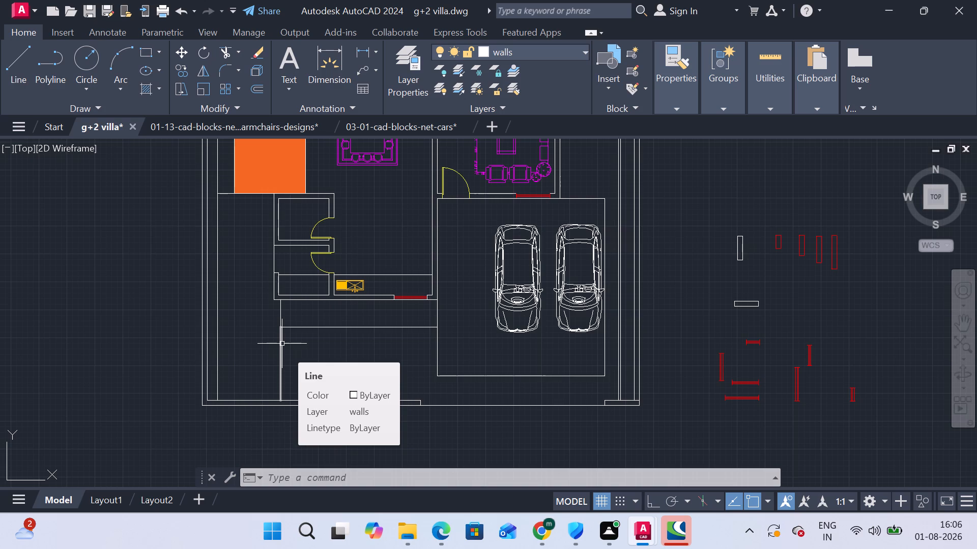
pyautogui.press('Escape')
pyautogui.click(22, 55)
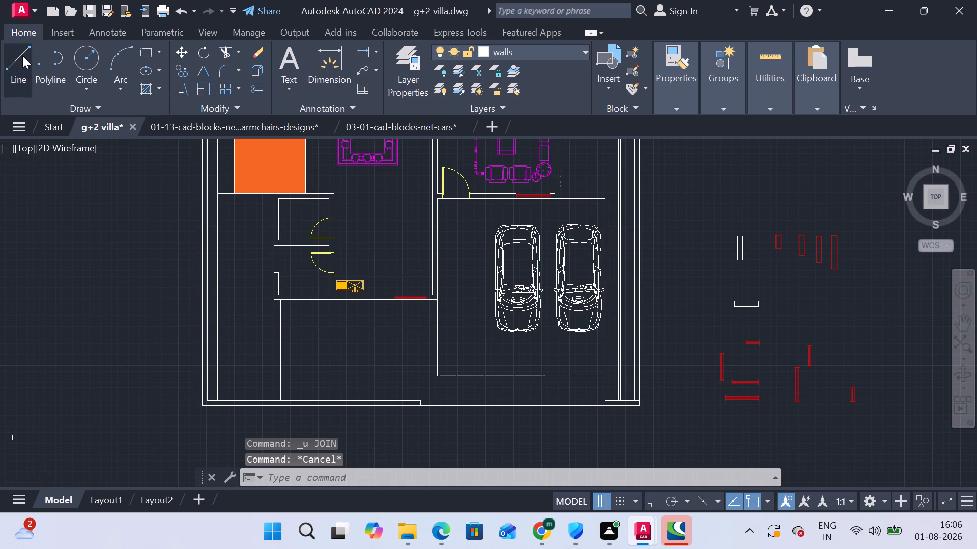
pyautogui.scroll(2, 610, 381)
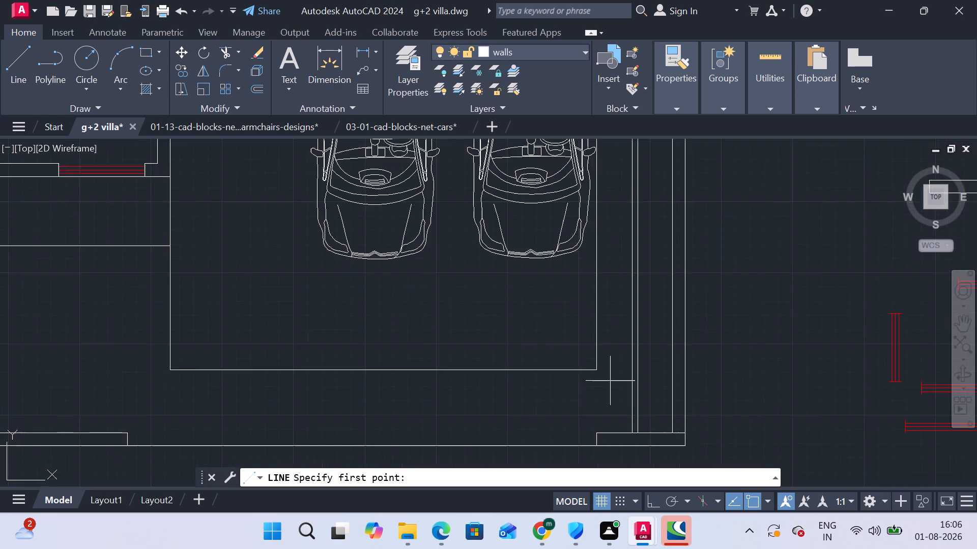
pyautogui.moveTo(610, 382); pyautogui.dragTo(614, 529, button='middle')
pyautogui.scroll(-1, 637, 289)
pyautogui.scroll(-1, 632, 222)
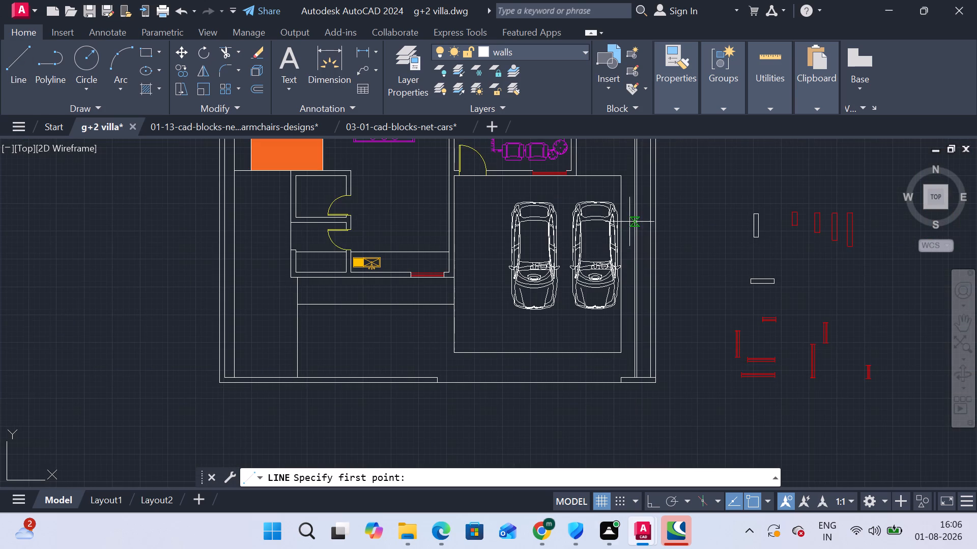
pyautogui.click(618, 178)
pyautogui.click(632, 180)
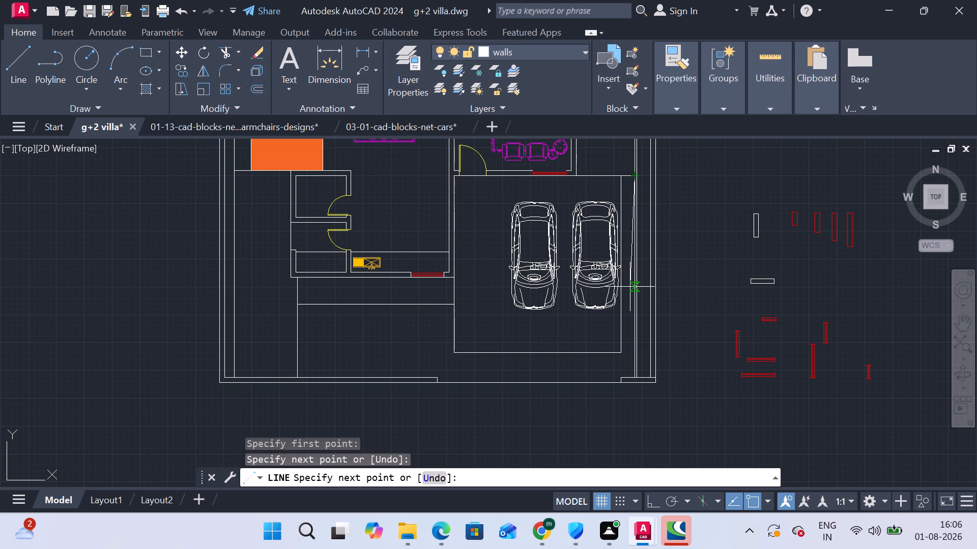
pyautogui.press('Escape')
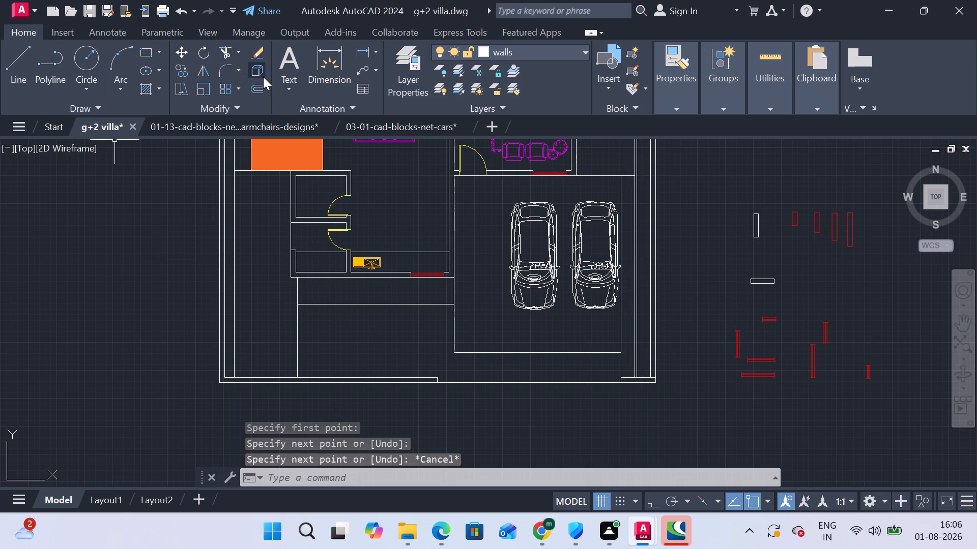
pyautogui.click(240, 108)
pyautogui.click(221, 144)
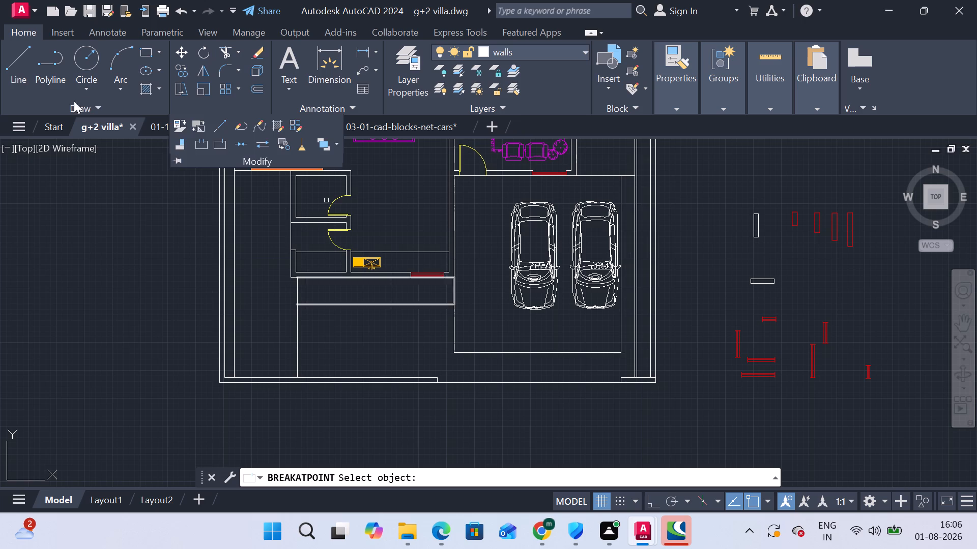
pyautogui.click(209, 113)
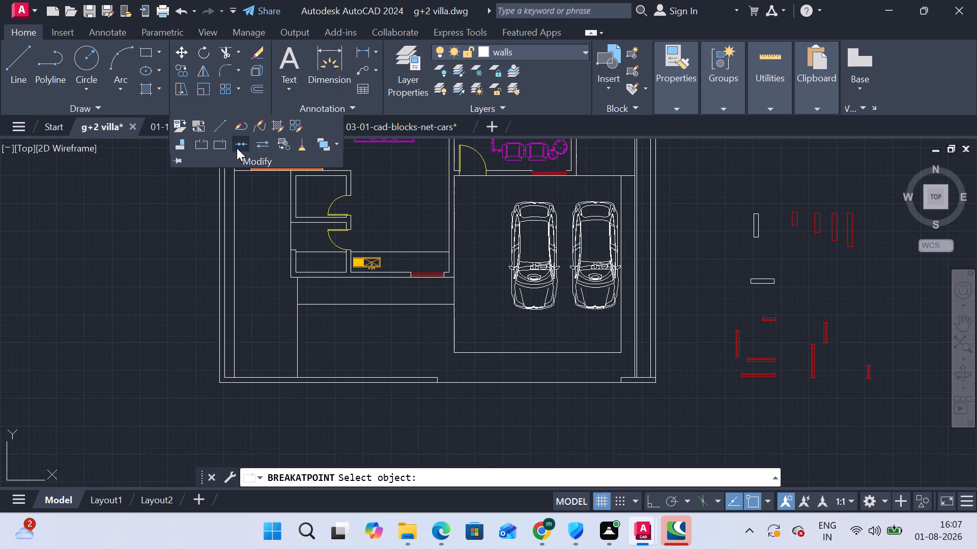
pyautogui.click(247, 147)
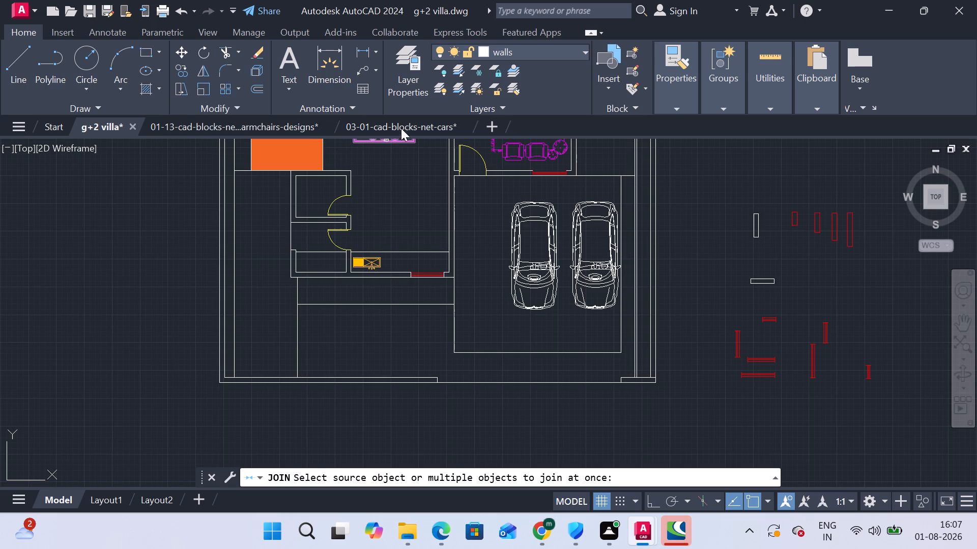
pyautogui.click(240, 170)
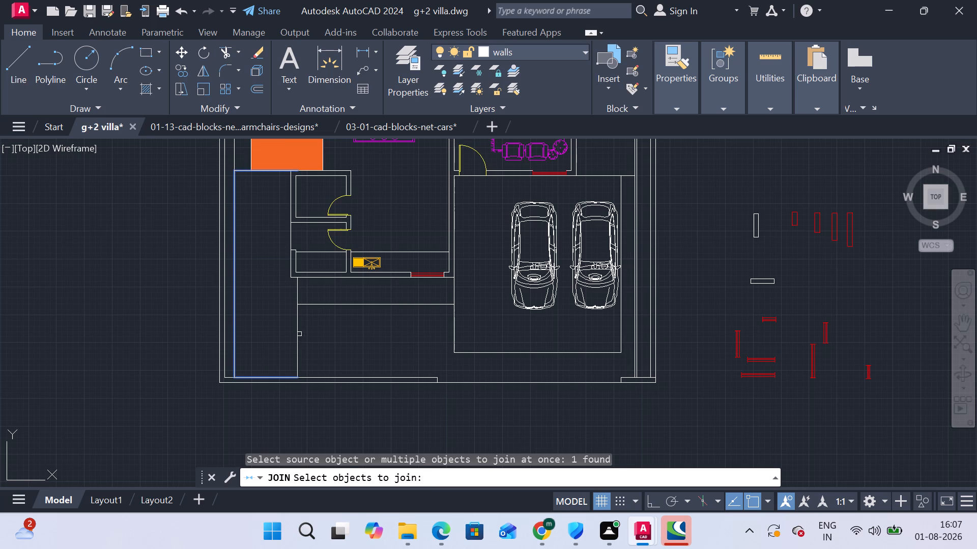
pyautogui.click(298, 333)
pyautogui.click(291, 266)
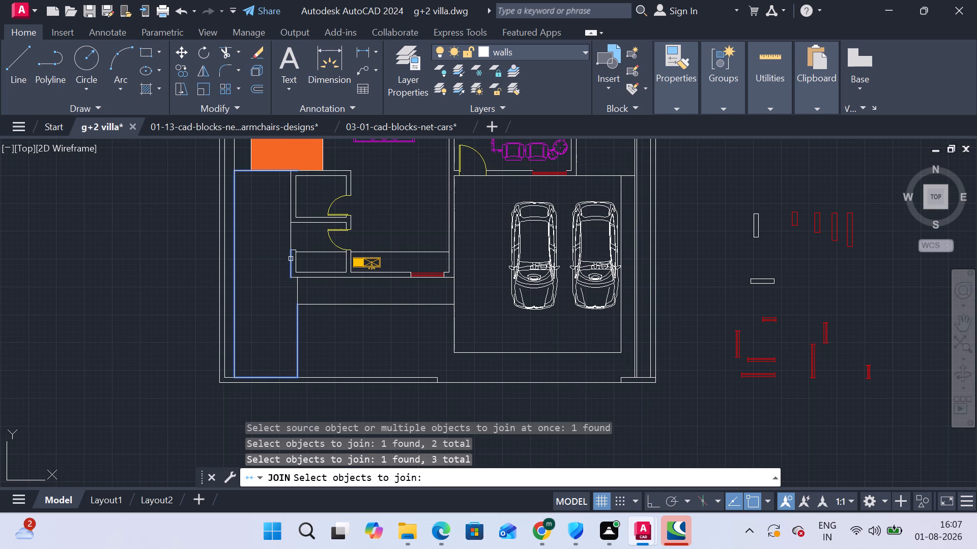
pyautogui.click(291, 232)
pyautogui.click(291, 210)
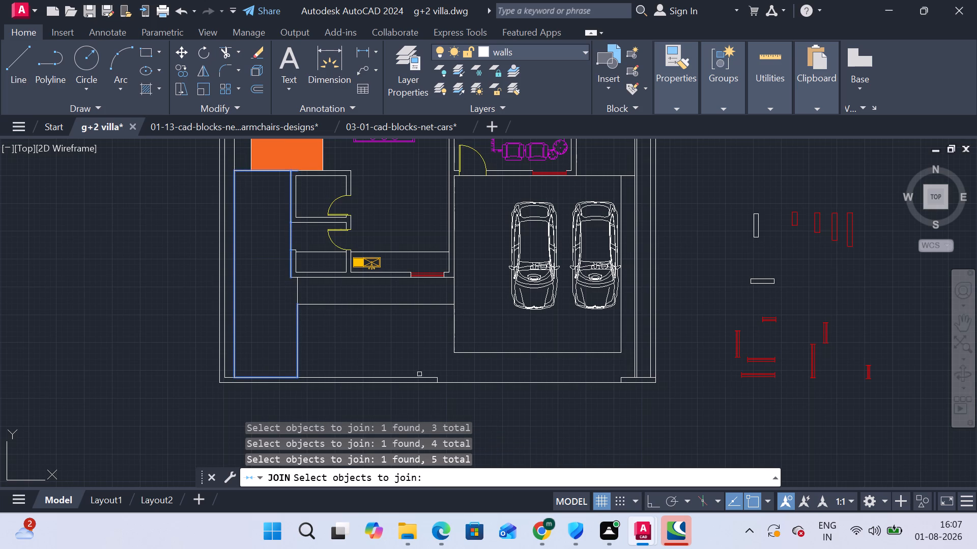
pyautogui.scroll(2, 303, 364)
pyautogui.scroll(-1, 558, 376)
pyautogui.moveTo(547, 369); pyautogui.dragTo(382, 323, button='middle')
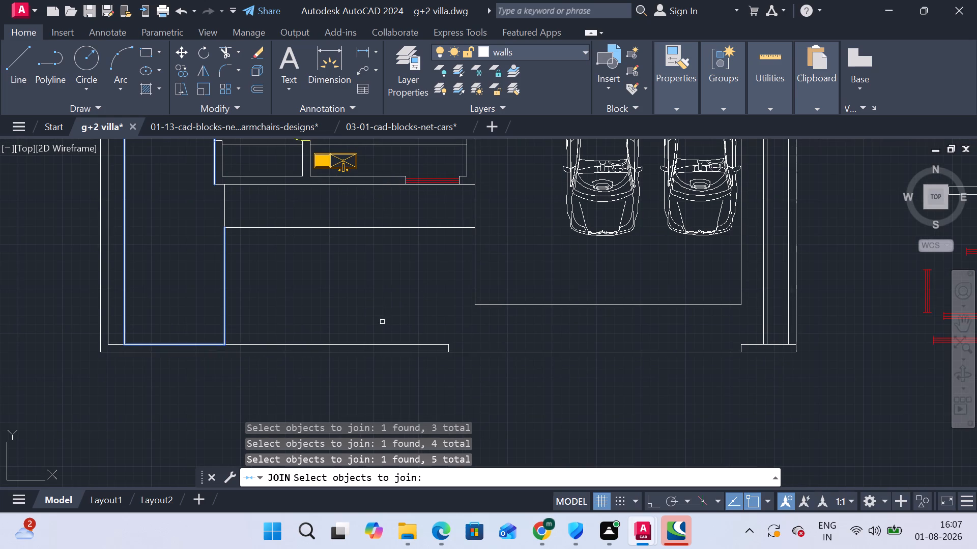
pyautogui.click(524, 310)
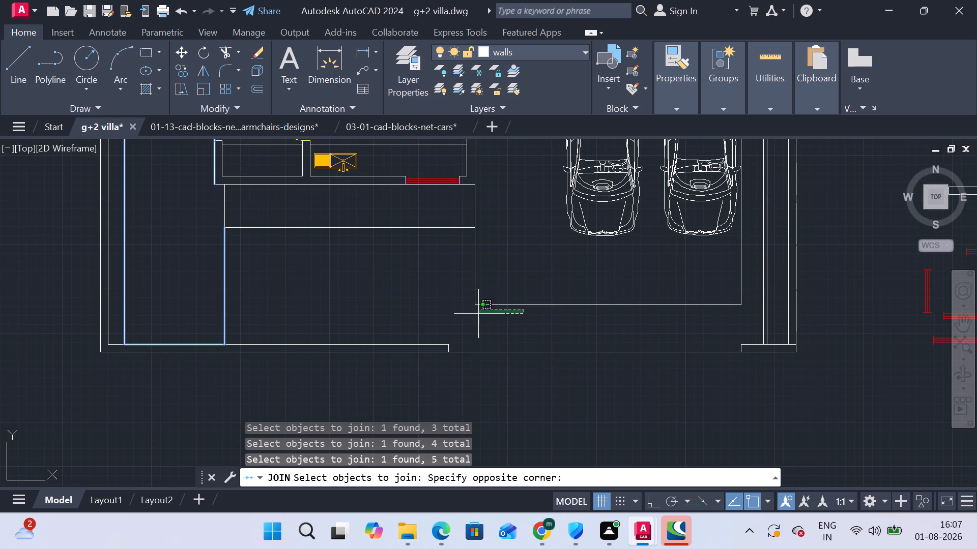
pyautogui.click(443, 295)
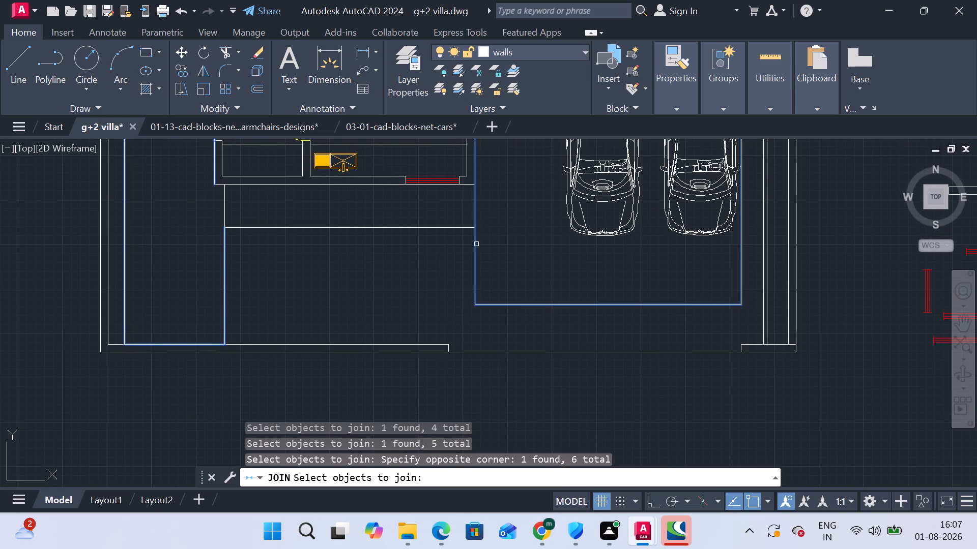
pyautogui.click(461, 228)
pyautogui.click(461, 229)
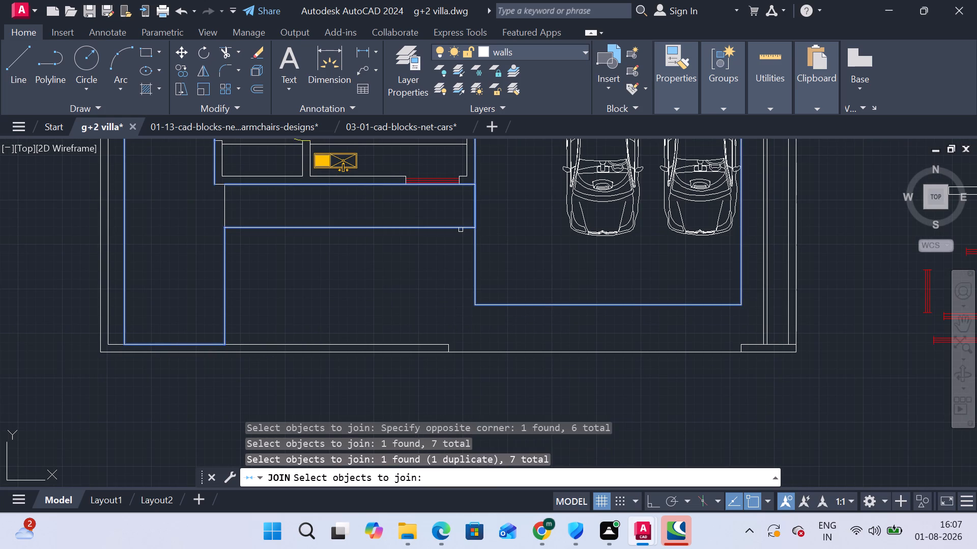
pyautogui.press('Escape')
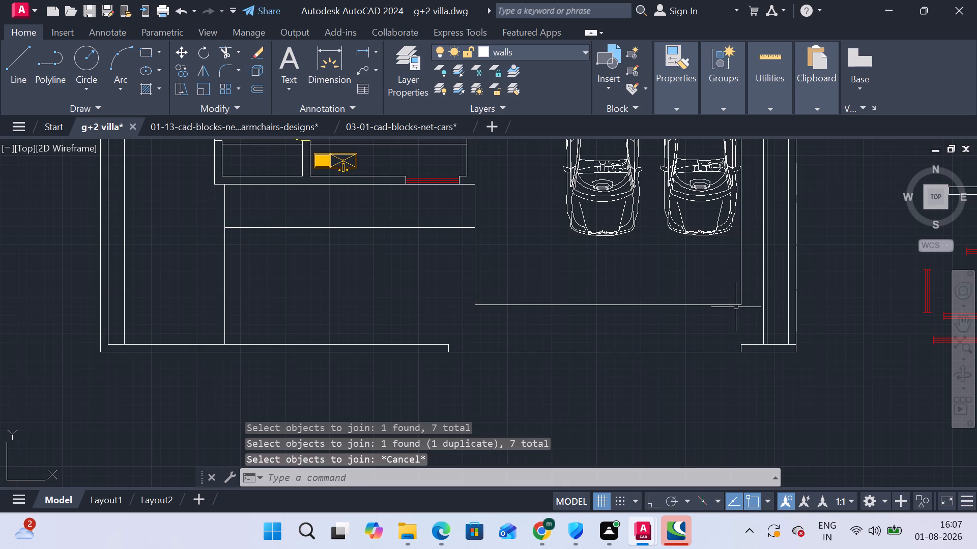
# Draw a rectangle over the west side yard, from the house corner above the orange area to the inner boundary line's north-west corner.
pyautogui.scroll(-3, 736, 307)
pyautogui.moveTo(658, 232); pyautogui.dragTo(571, 366, button='middle')
pyautogui.scroll(1, 470, 272)
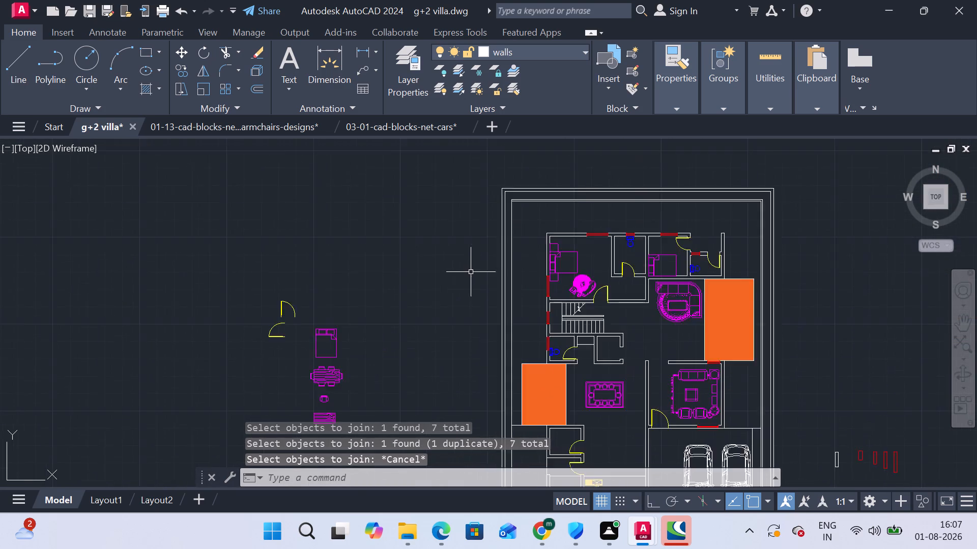
pyautogui.scroll(1, 471, 272)
pyautogui.moveTo(673, 338); pyautogui.dragTo(569, 318, button='middle')
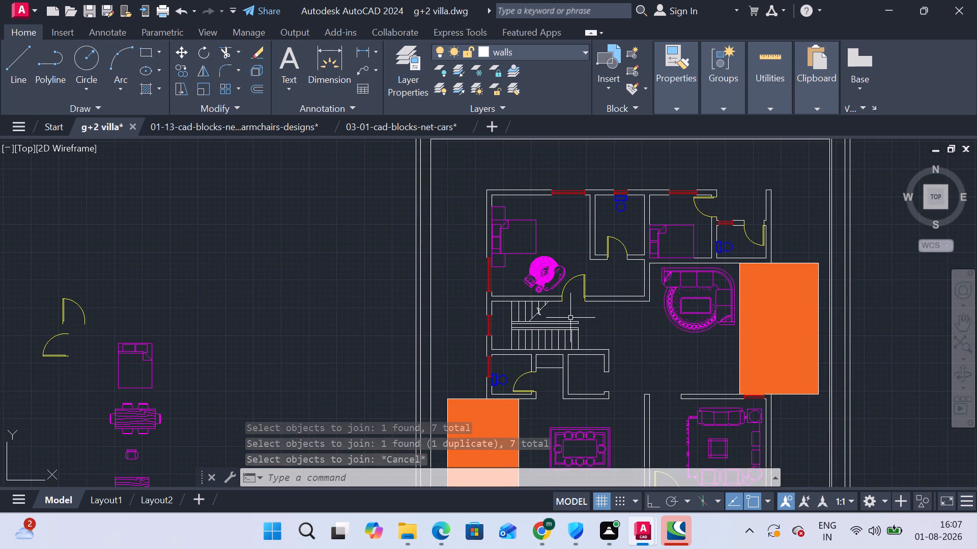
pyautogui.click(141, 55)
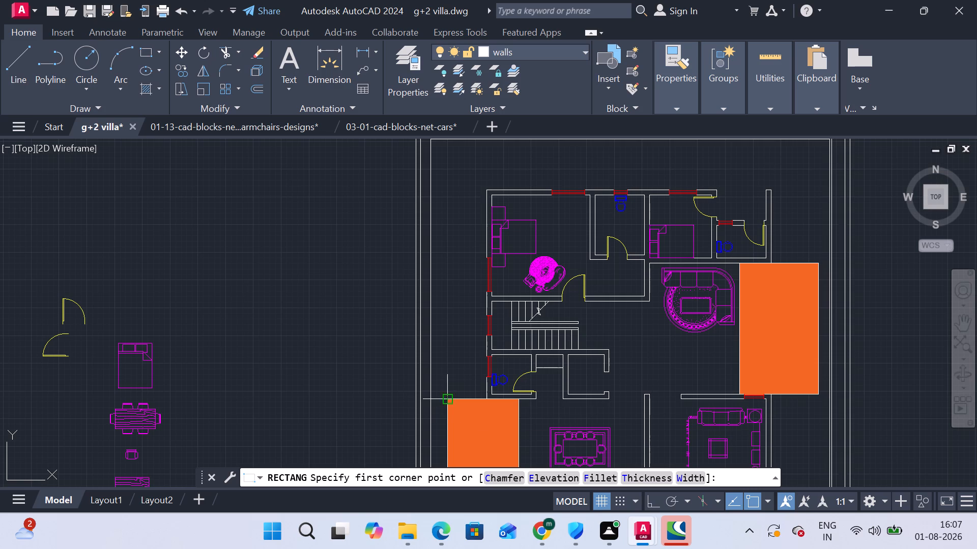
pyautogui.click(486, 400)
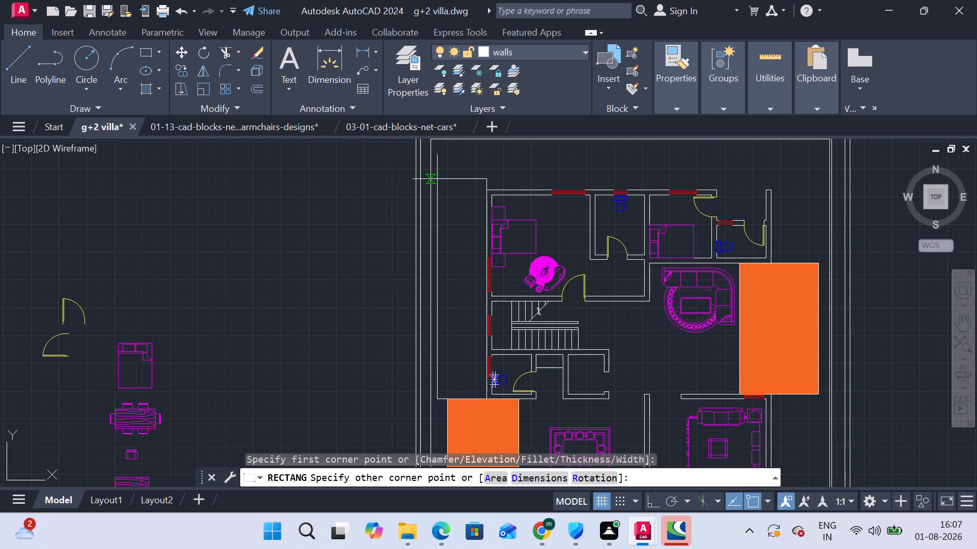
pyautogui.moveTo(438, 180); pyautogui.dragTo(438, 293, button='middle')
pyautogui.scroll(3, 433, 260)
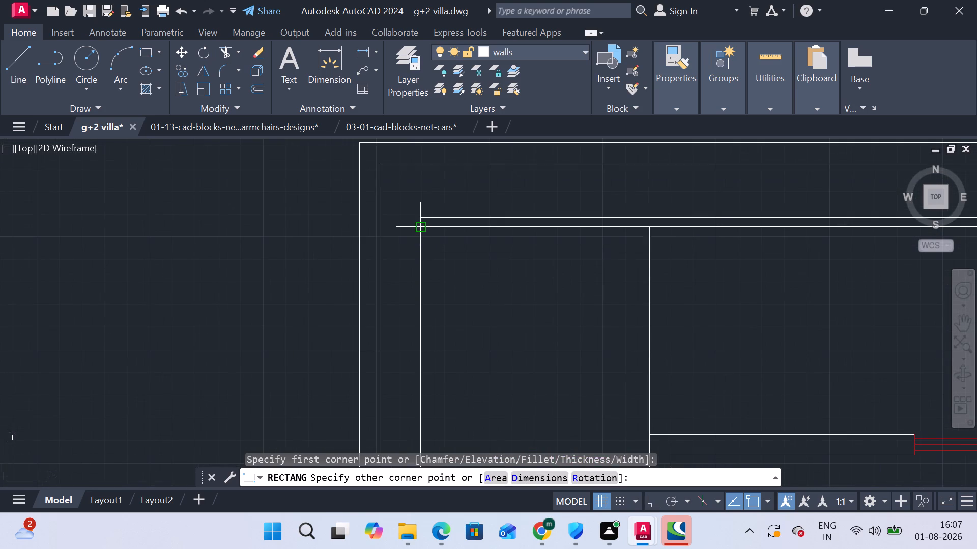
pyautogui.click(422, 226)
# Draw a rectangle over the rear yard between the inner boundary line and the house's north wall, spanning the house width.
pyautogui.scroll(-3, 490, 291)
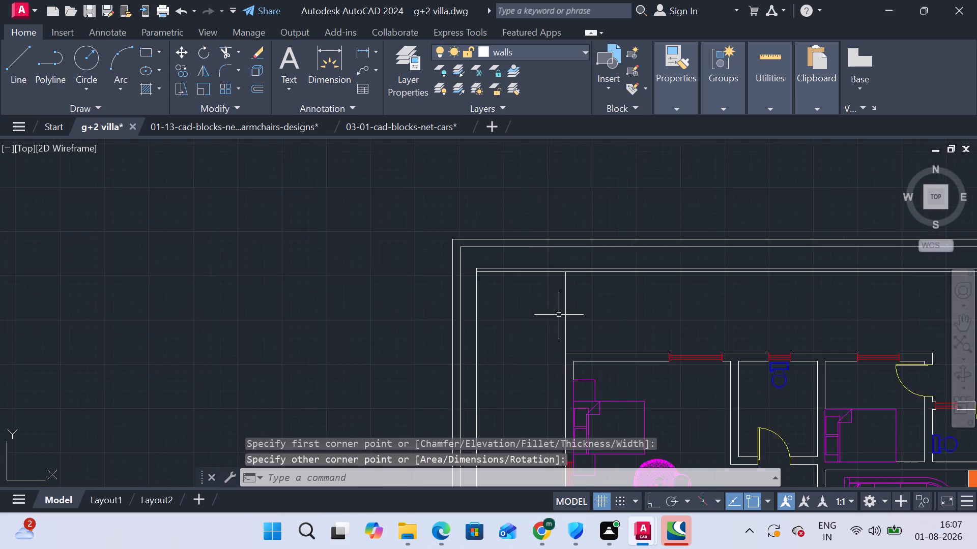
pyautogui.moveTo(608, 328); pyautogui.dragTo(330, 239, button='middle')
pyautogui.moveTo(347, 228); pyautogui.dragTo(289, 211, button='middle')
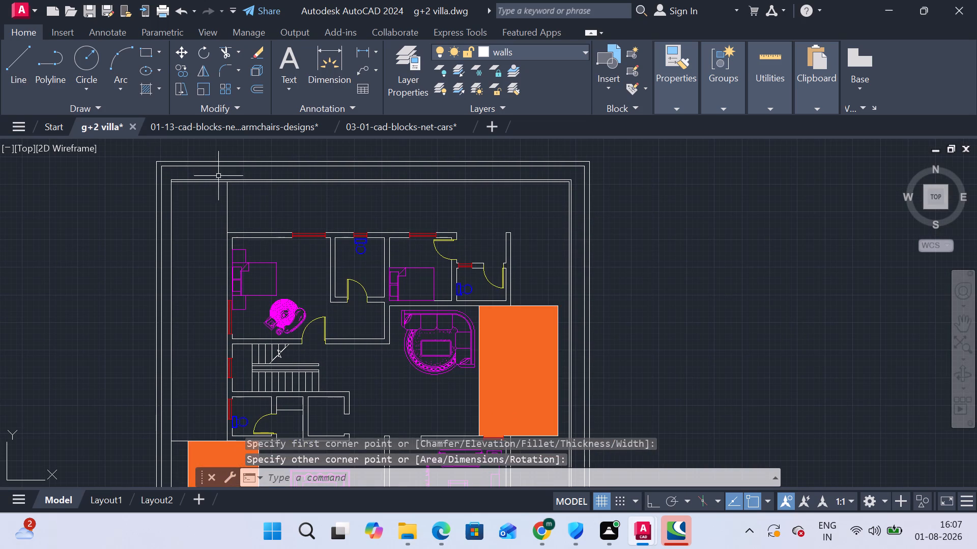
pyautogui.click(146, 49)
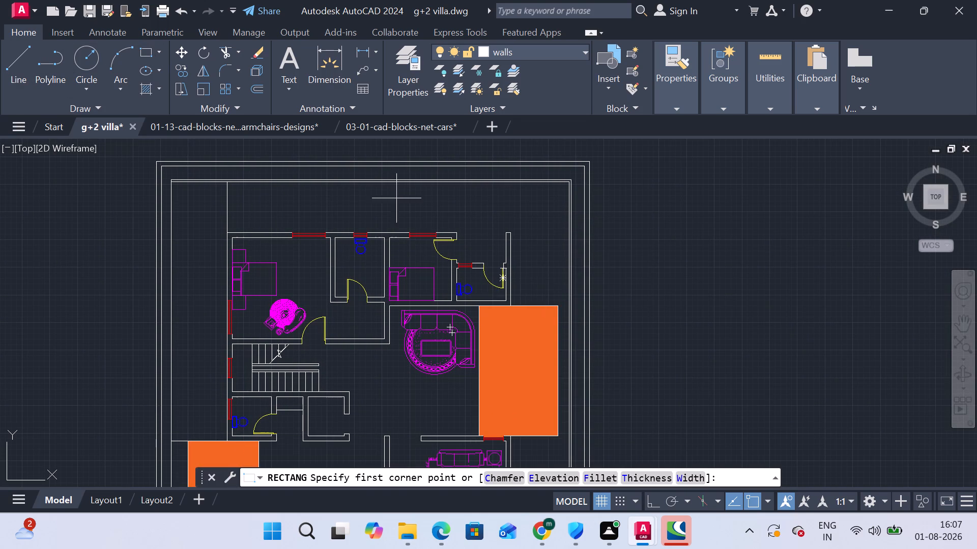
pyautogui.scroll(2, 226, 184)
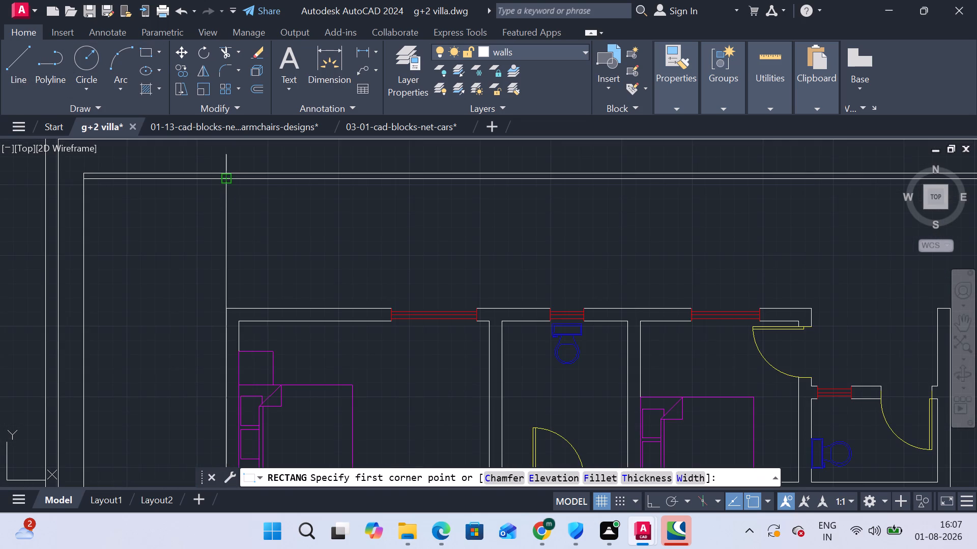
pyautogui.click(226, 178)
pyautogui.scroll(-2, 693, 316)
pyautogui.moveTo(706, 313); pyautogui.dragTo(457, 307, button='middle')
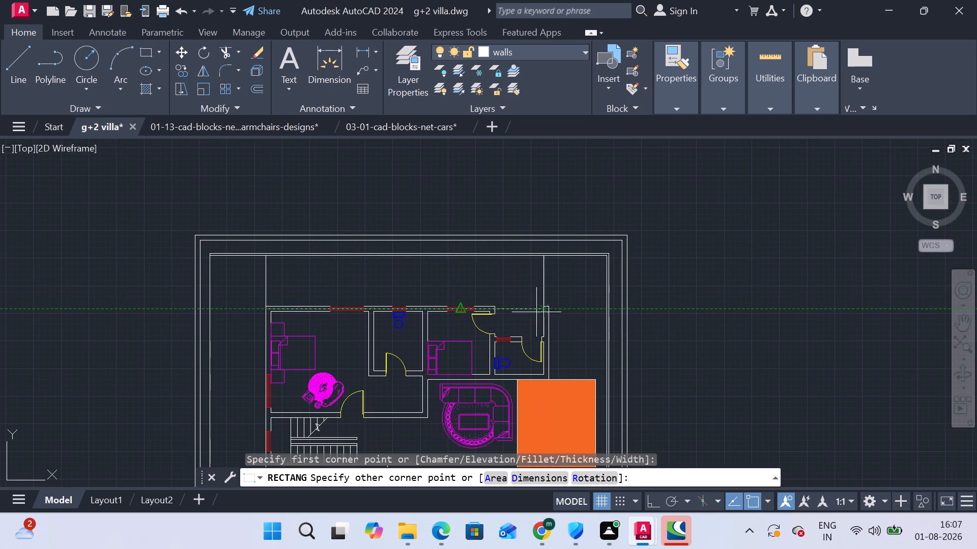
pyautogui.scroll(1, 602, 313)
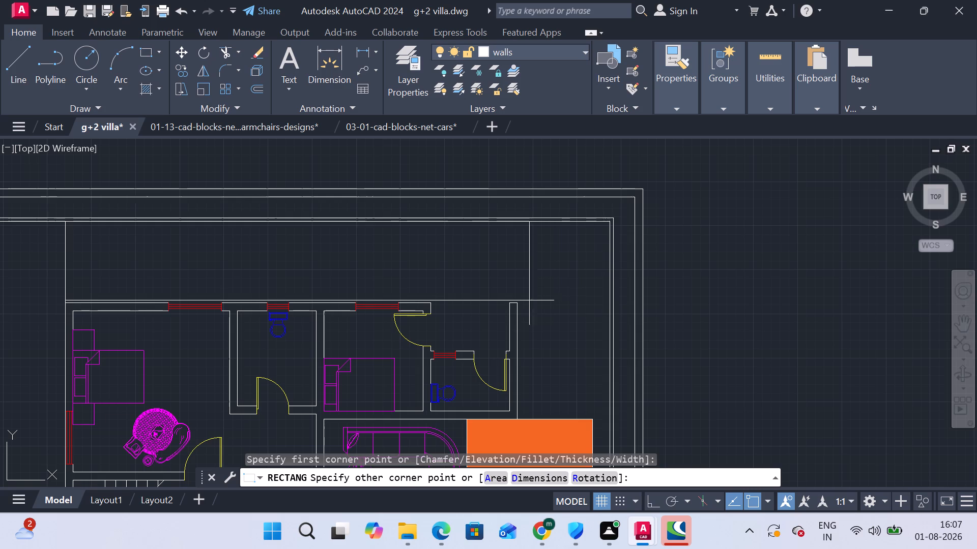
pyautogui.click(519, 300)
# Draw a rectangle over the north-east yard, from the rear rectangle's upper east corner to the inner side boundary level with the orange area's top edge.
pyautogui.moveTo(491, 243); pyautogui.dragTo(487, 241, button='middle')
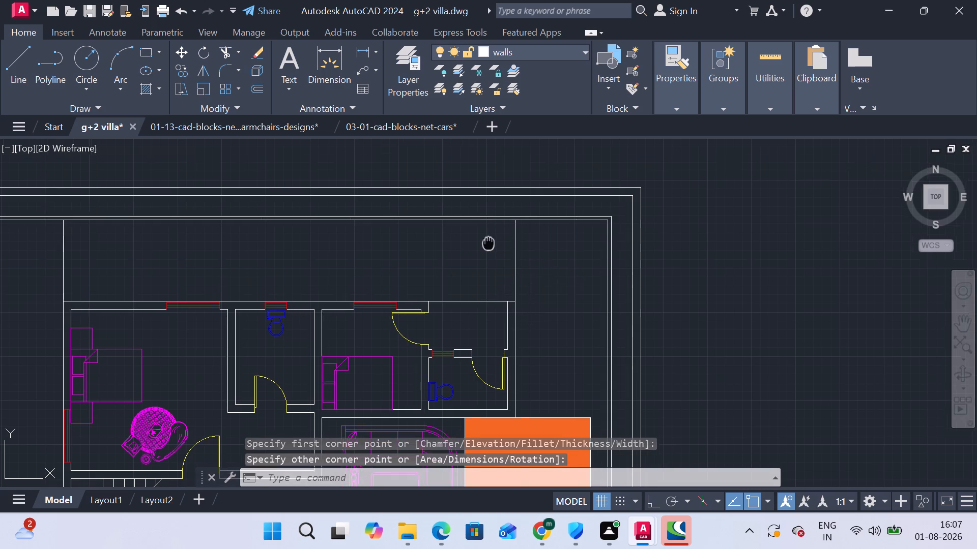
pyautogui.moveTo(487, 241); pyautogui.dragTo(426, 168, button='middle')
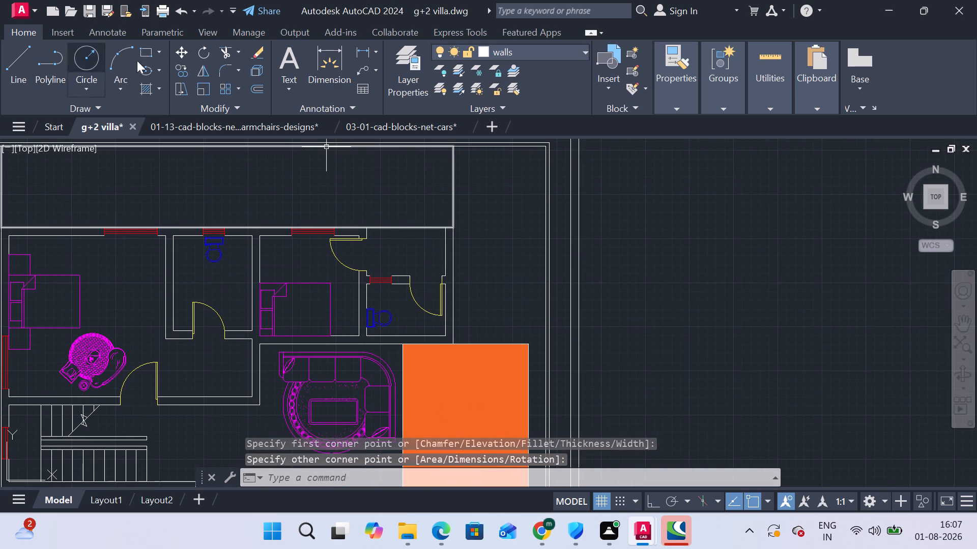
pyautogui.click(144, 51)
pyautogui.moveTo(480, 264); pyautogui.dragTo(477, 277, button='middle')
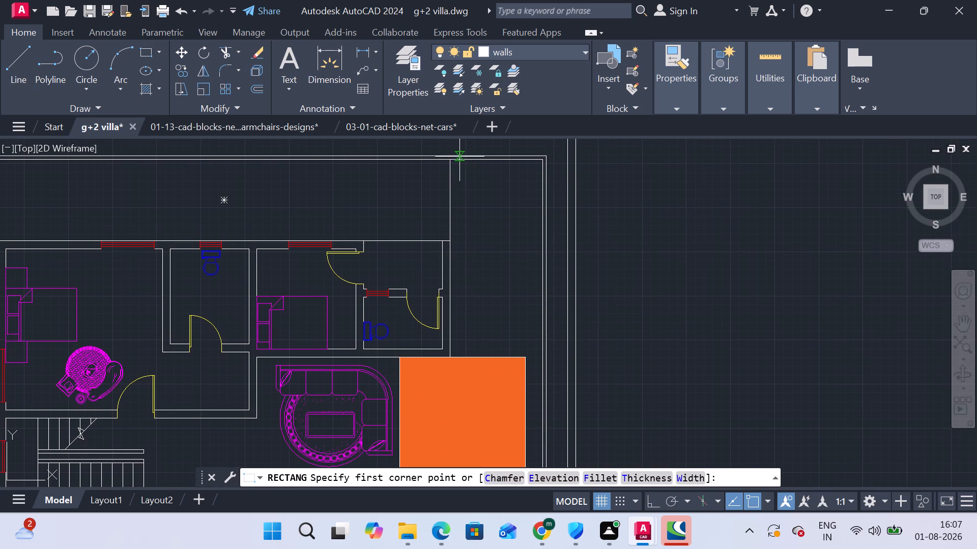
pyautogui.scroll(1, 454, 164)
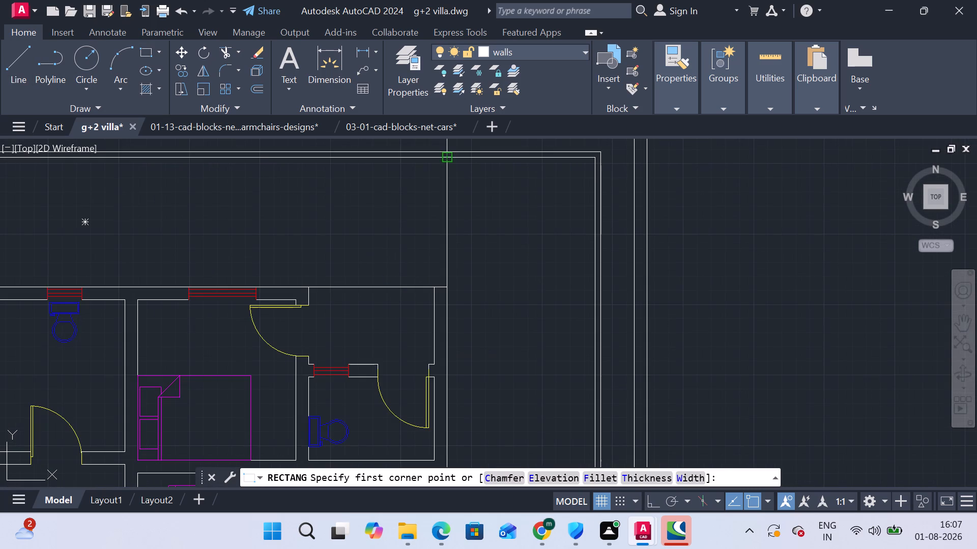
pyautogui.click(448, 159)
pyautogui.scroll(-3, 528, 301)
pyautogui.moveTo(529, 312); pyautogui.dragTo(525, 261, button='middle')
pyautogui.scroll(3, 543, 300)
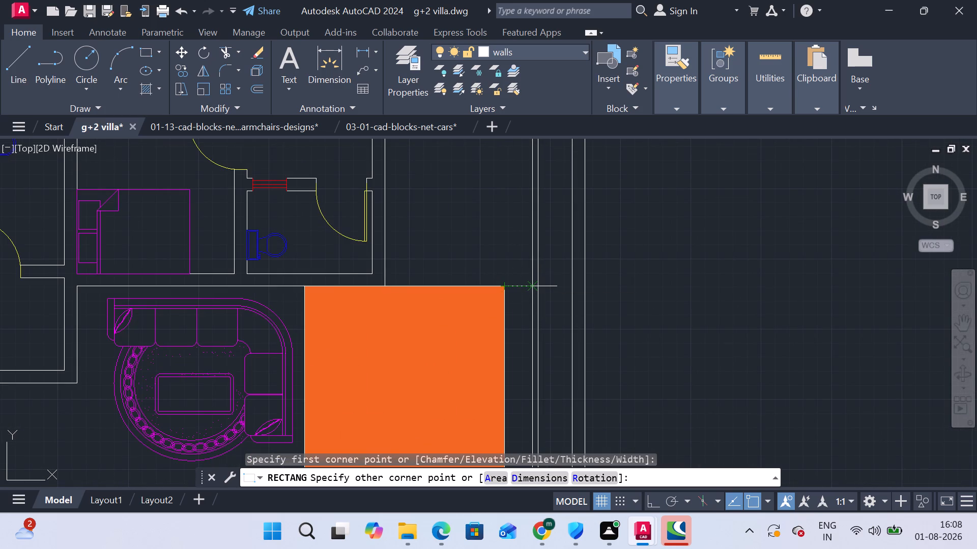
pyautogui.click(533, 284)
pyautogui.press('Escape')
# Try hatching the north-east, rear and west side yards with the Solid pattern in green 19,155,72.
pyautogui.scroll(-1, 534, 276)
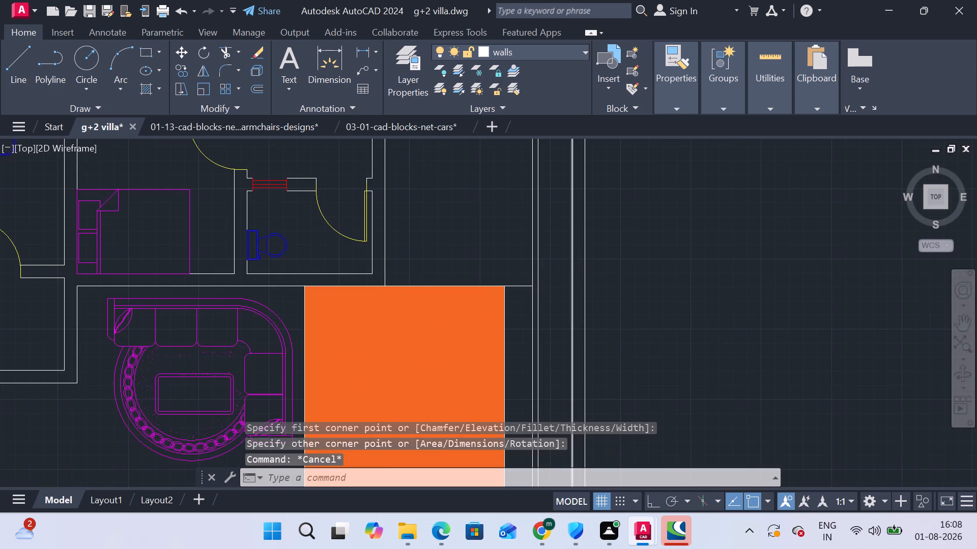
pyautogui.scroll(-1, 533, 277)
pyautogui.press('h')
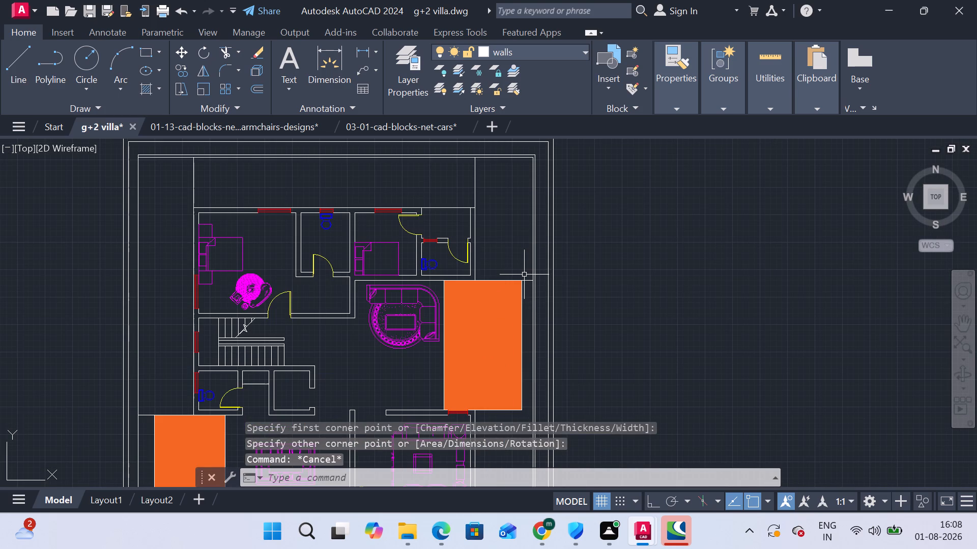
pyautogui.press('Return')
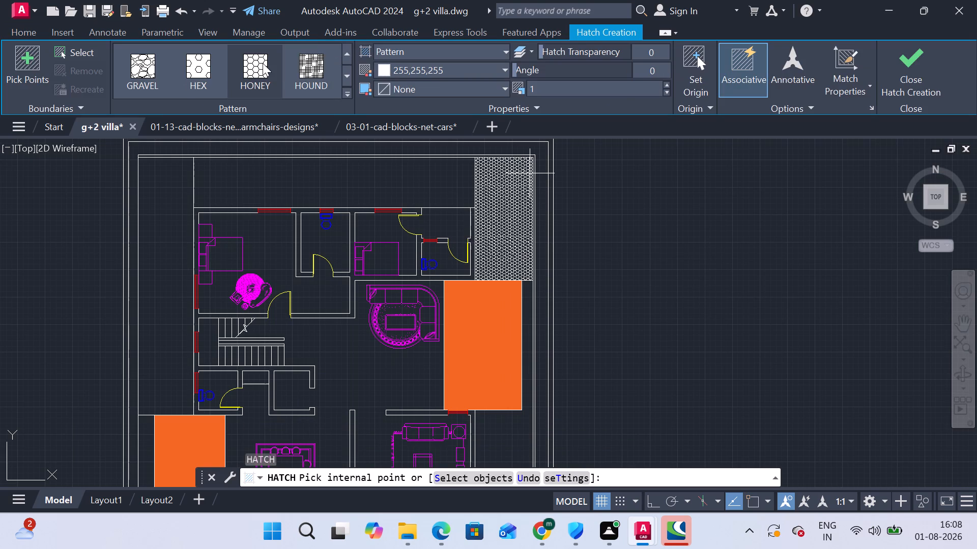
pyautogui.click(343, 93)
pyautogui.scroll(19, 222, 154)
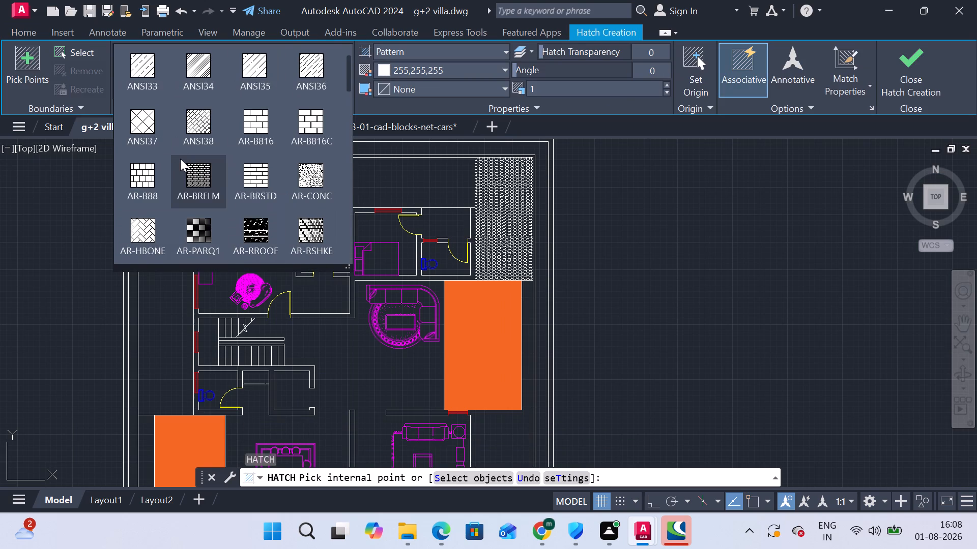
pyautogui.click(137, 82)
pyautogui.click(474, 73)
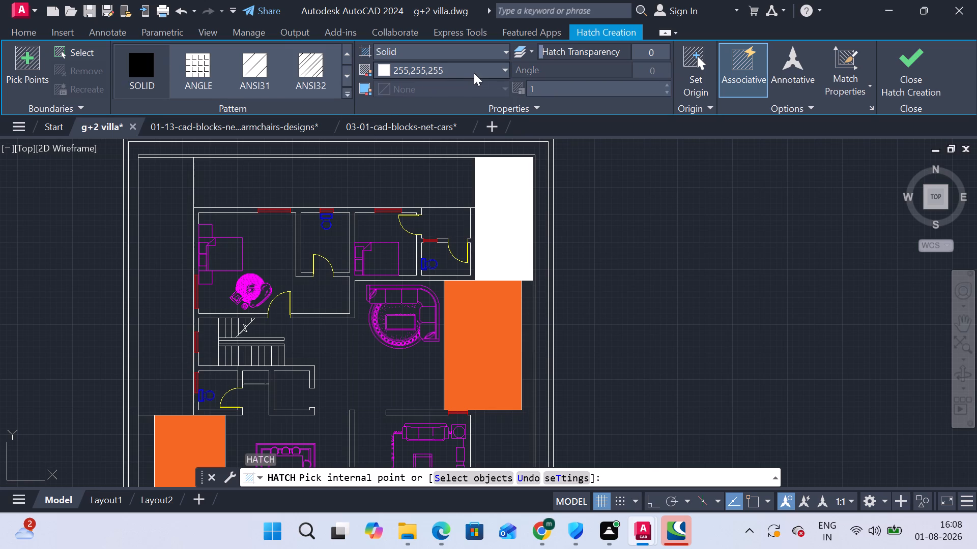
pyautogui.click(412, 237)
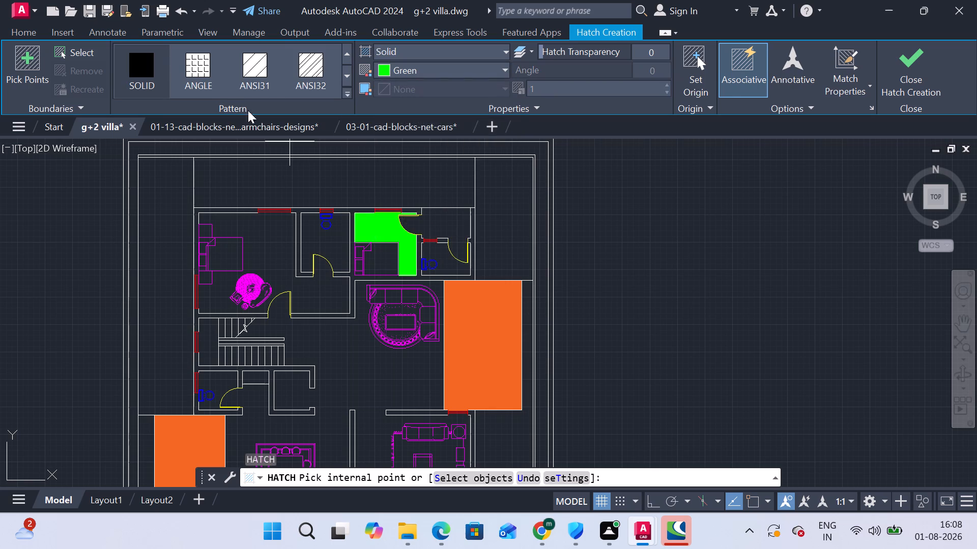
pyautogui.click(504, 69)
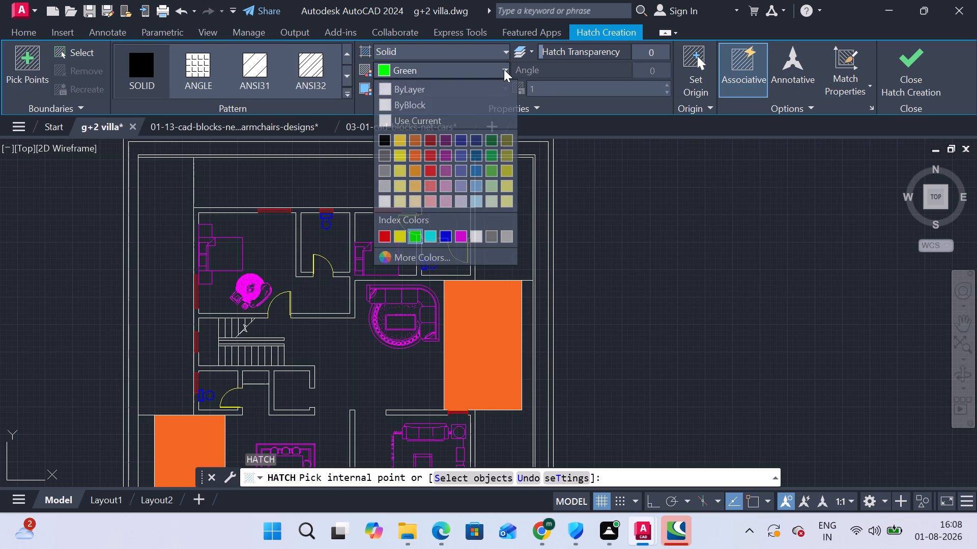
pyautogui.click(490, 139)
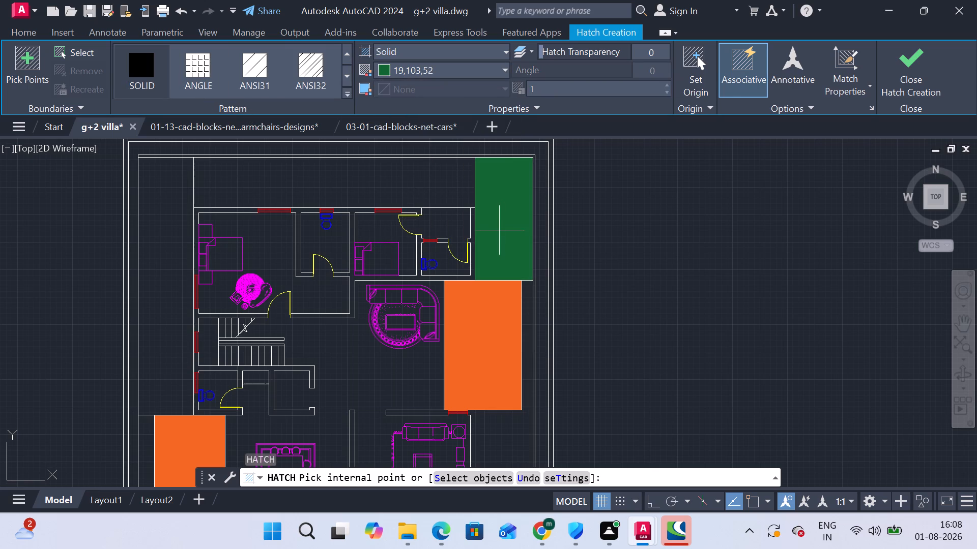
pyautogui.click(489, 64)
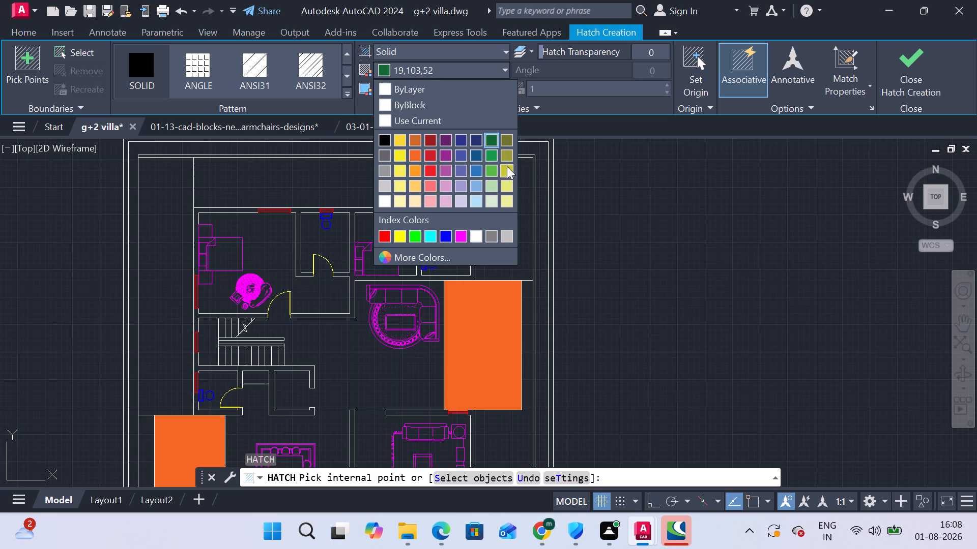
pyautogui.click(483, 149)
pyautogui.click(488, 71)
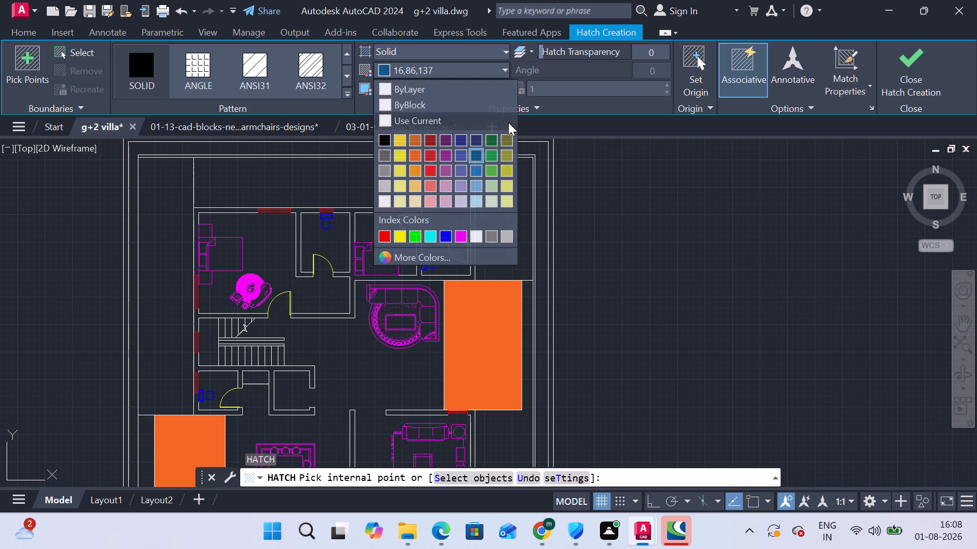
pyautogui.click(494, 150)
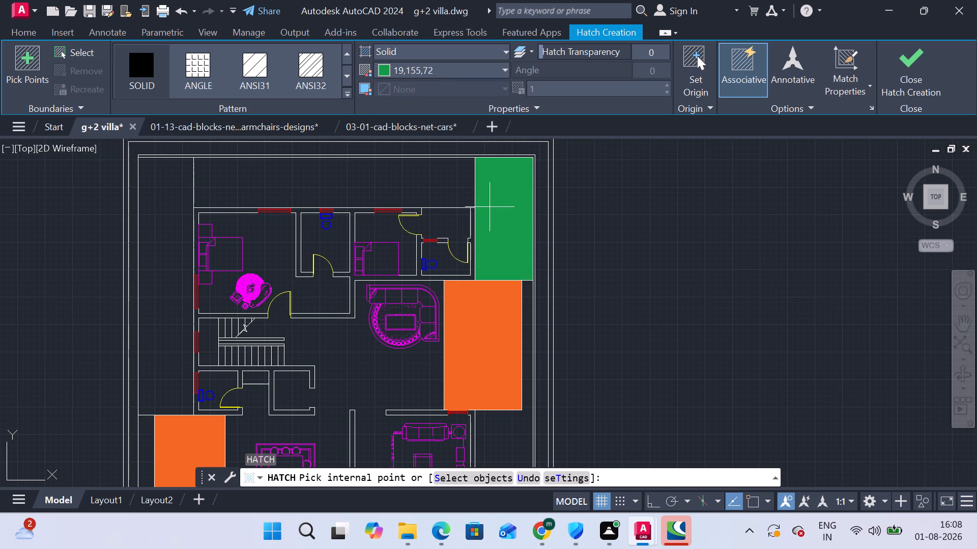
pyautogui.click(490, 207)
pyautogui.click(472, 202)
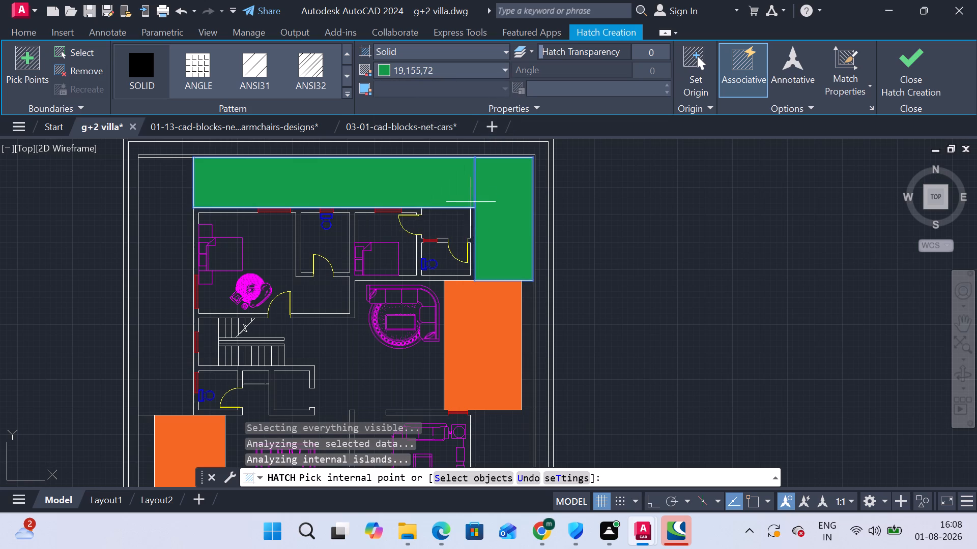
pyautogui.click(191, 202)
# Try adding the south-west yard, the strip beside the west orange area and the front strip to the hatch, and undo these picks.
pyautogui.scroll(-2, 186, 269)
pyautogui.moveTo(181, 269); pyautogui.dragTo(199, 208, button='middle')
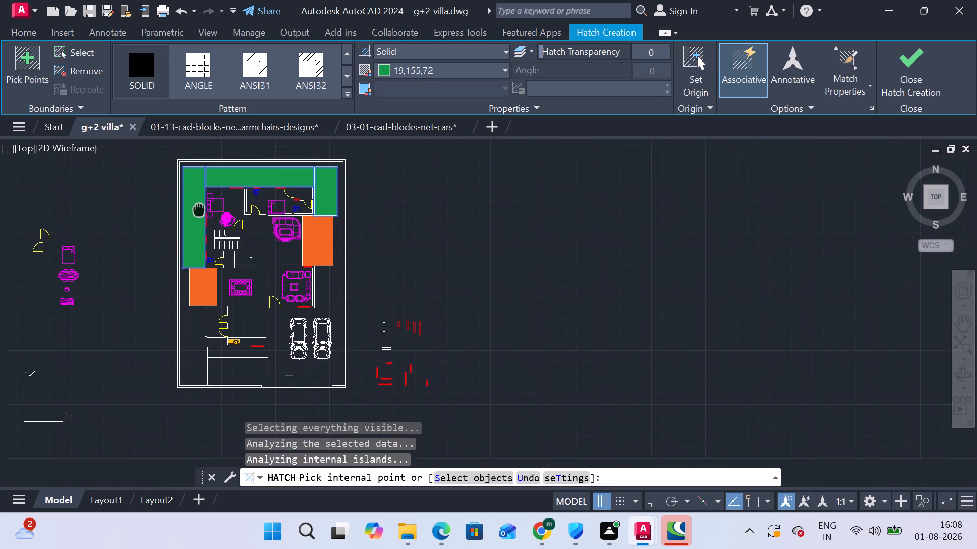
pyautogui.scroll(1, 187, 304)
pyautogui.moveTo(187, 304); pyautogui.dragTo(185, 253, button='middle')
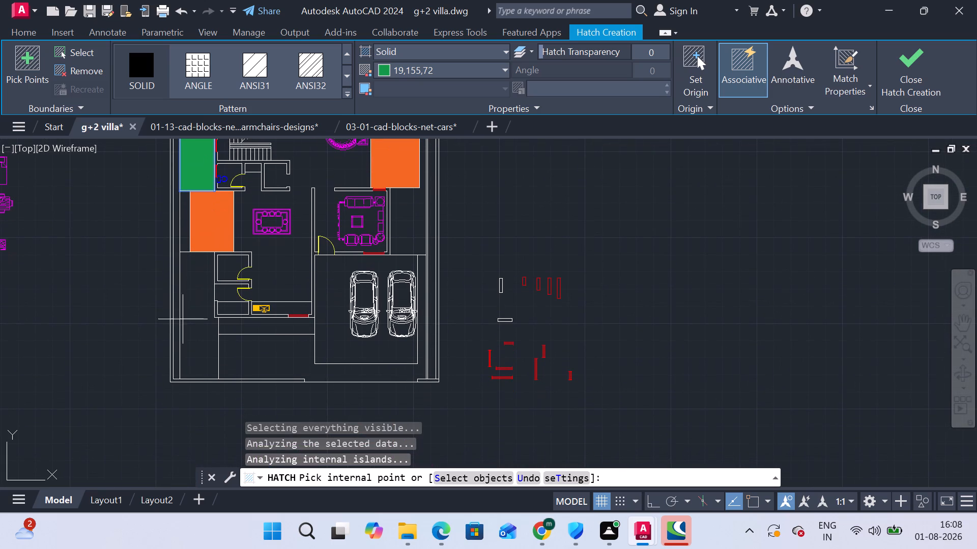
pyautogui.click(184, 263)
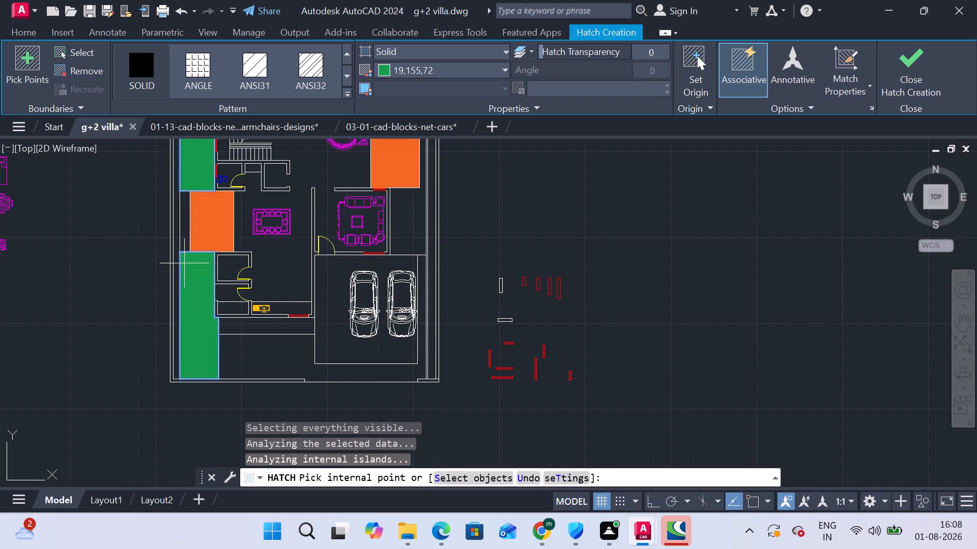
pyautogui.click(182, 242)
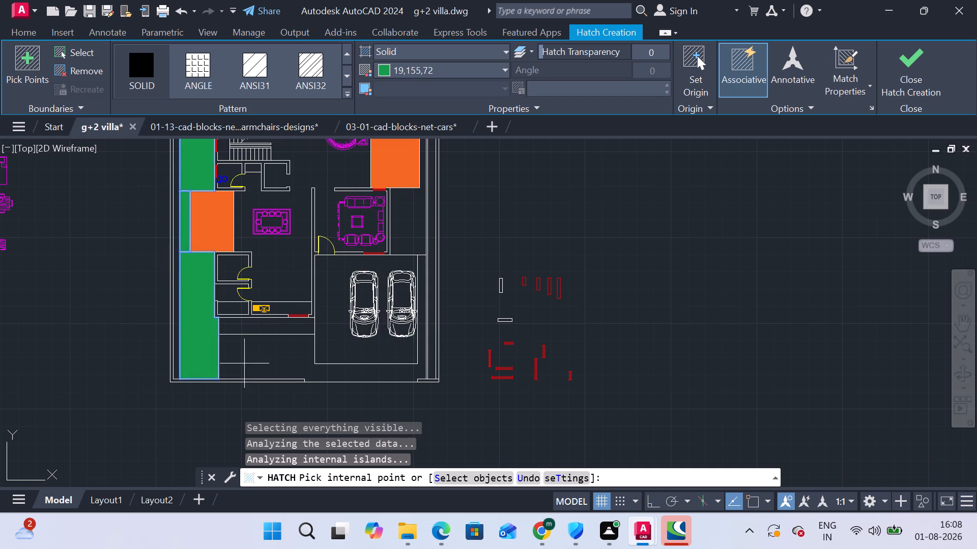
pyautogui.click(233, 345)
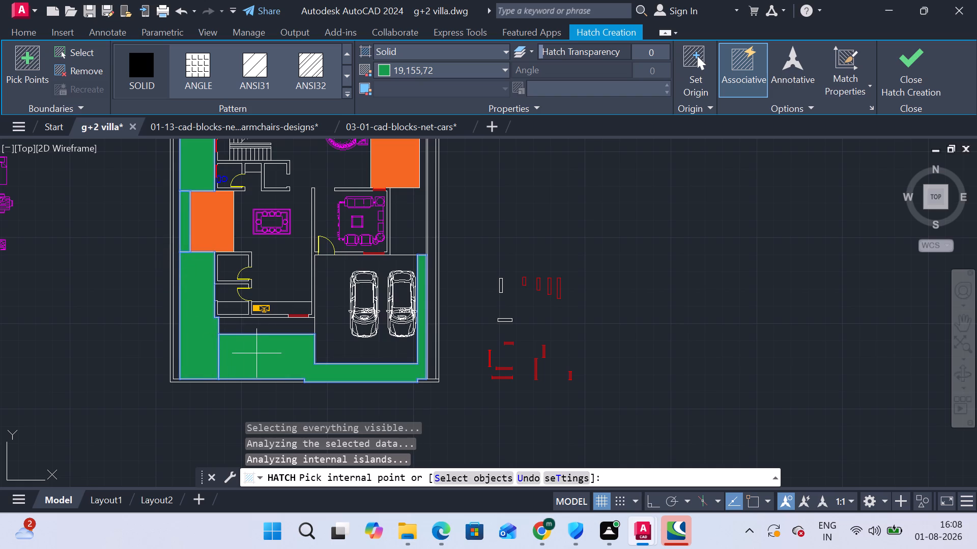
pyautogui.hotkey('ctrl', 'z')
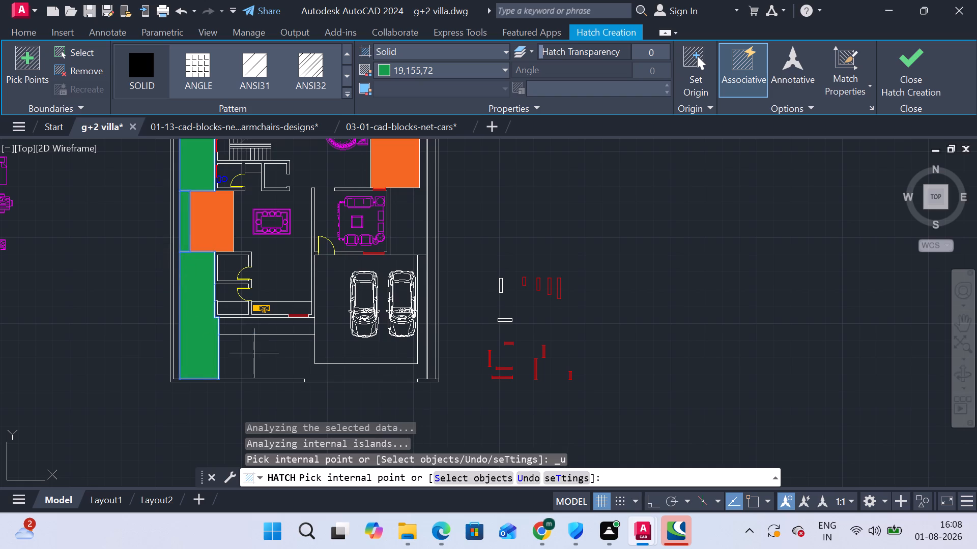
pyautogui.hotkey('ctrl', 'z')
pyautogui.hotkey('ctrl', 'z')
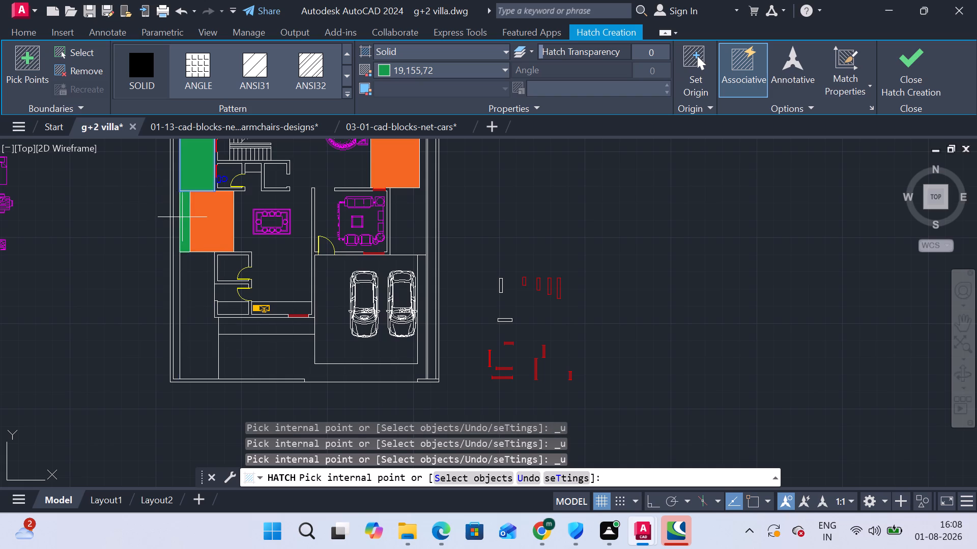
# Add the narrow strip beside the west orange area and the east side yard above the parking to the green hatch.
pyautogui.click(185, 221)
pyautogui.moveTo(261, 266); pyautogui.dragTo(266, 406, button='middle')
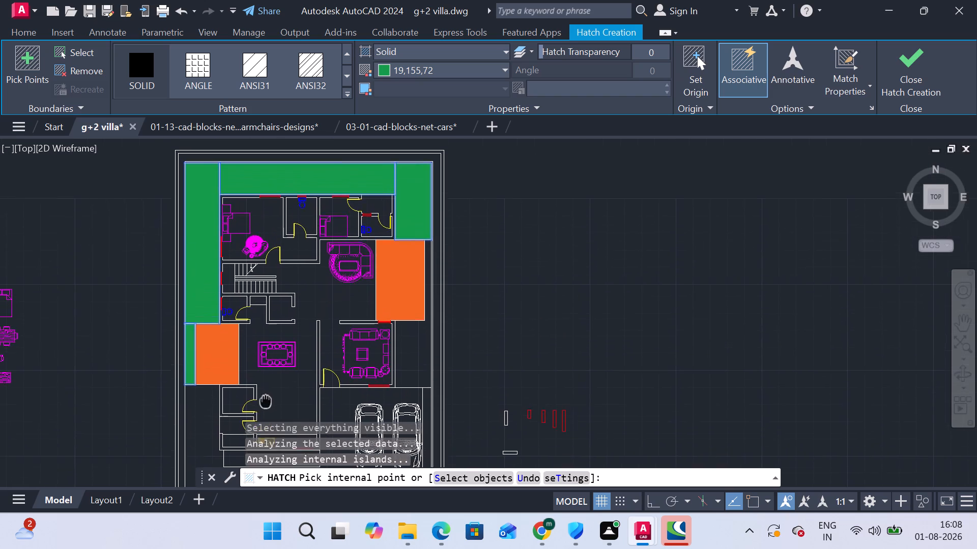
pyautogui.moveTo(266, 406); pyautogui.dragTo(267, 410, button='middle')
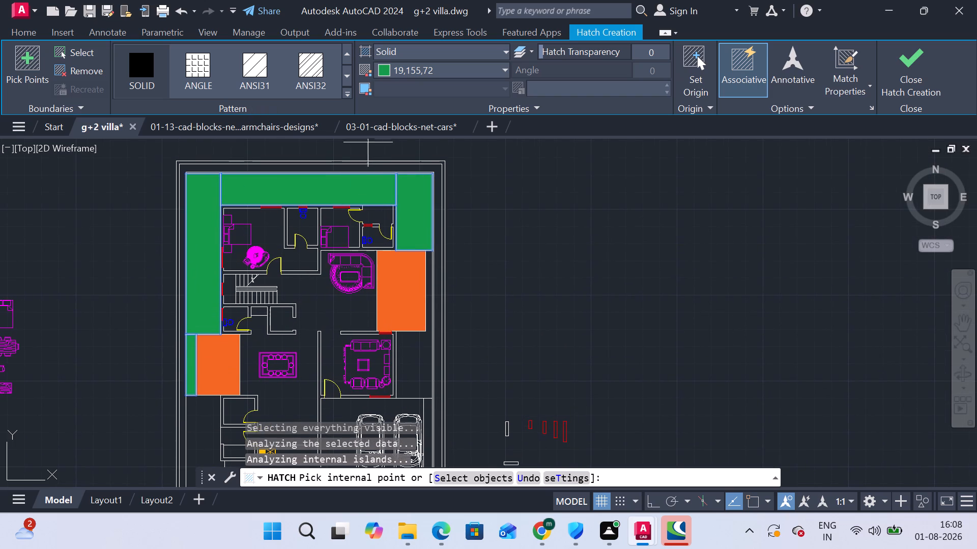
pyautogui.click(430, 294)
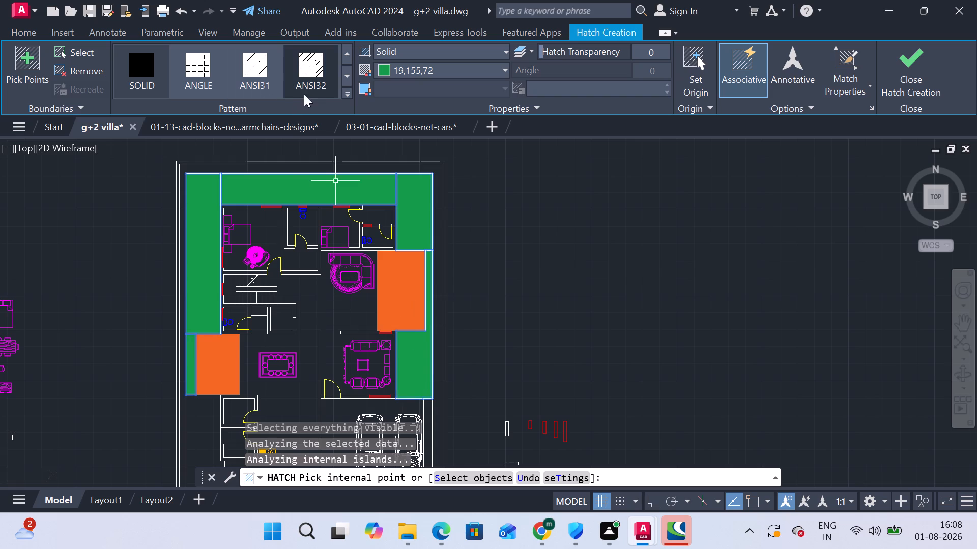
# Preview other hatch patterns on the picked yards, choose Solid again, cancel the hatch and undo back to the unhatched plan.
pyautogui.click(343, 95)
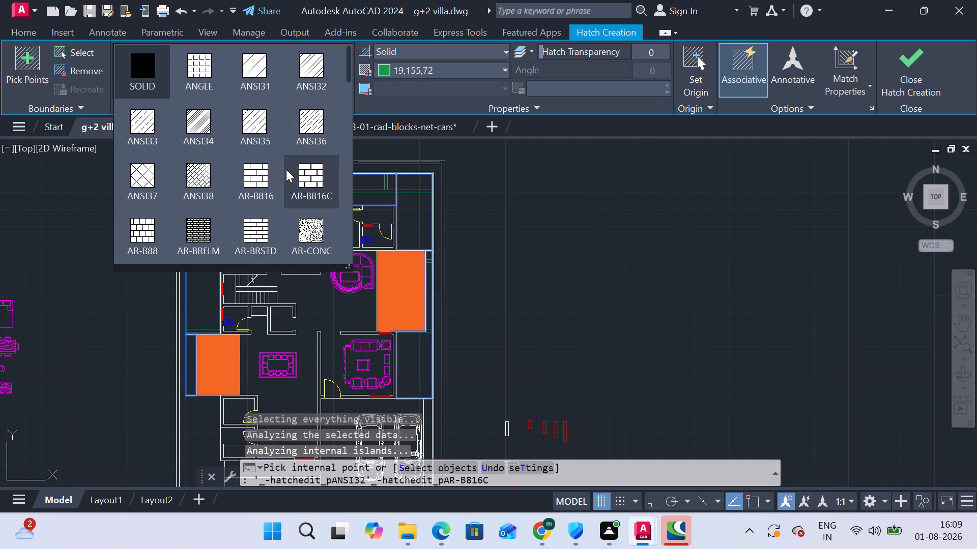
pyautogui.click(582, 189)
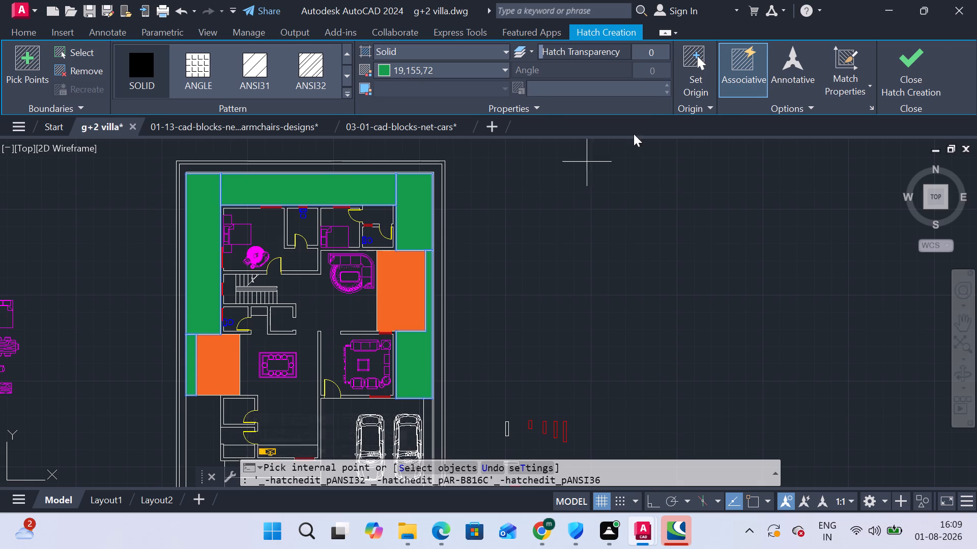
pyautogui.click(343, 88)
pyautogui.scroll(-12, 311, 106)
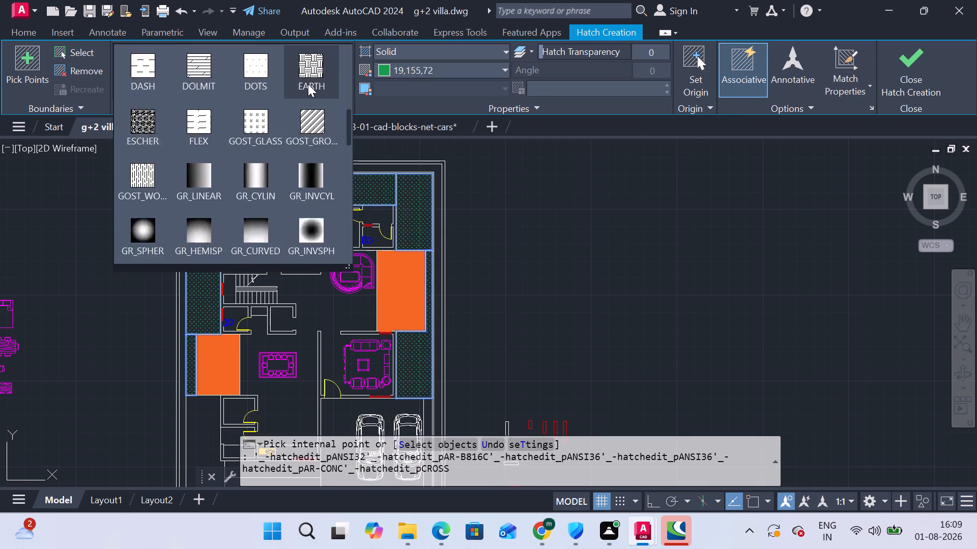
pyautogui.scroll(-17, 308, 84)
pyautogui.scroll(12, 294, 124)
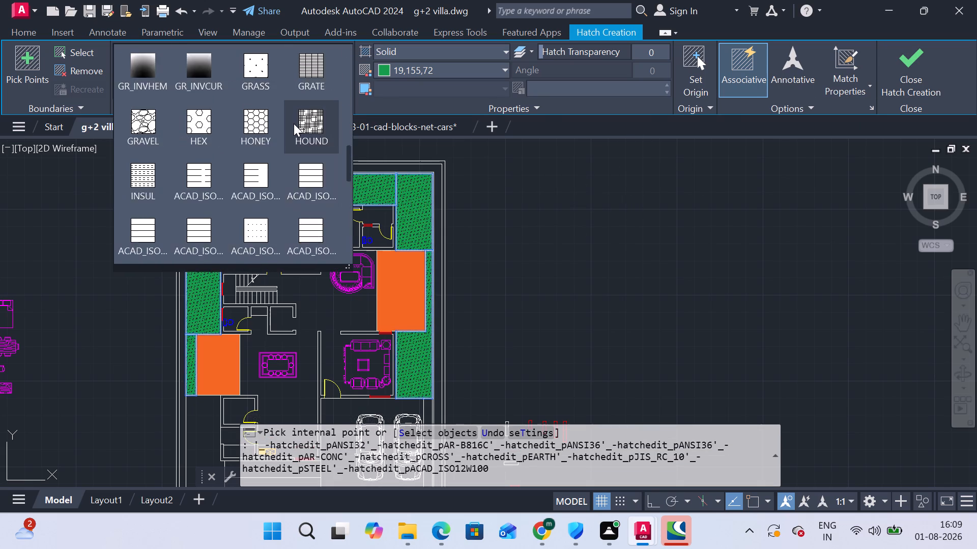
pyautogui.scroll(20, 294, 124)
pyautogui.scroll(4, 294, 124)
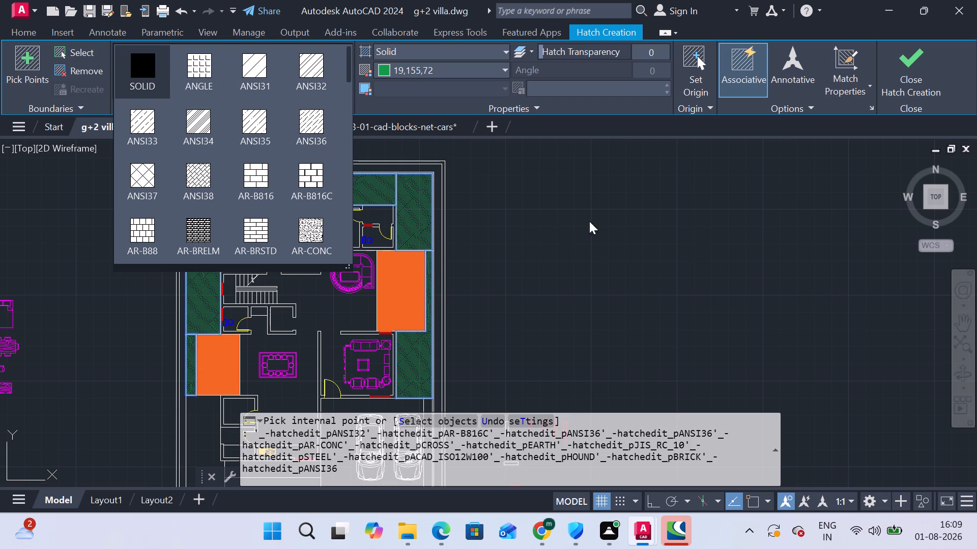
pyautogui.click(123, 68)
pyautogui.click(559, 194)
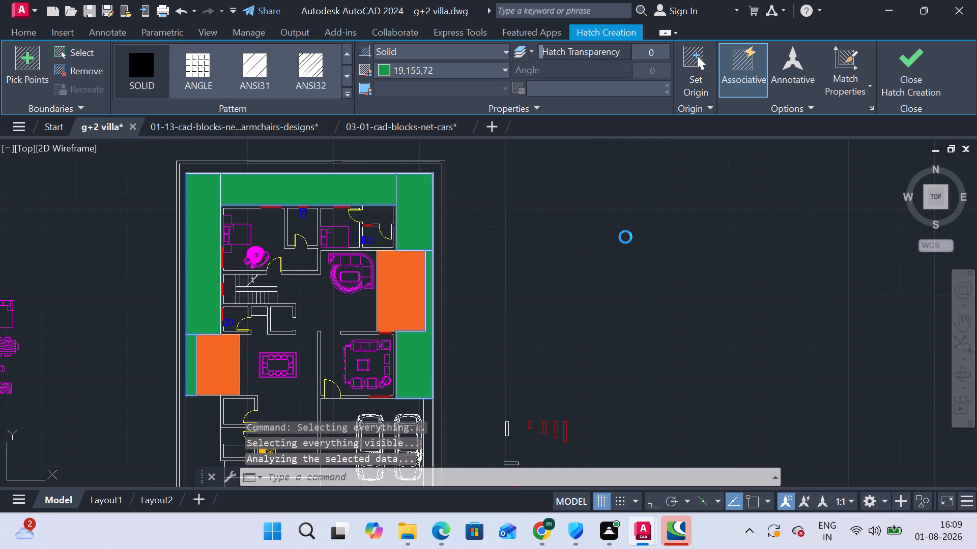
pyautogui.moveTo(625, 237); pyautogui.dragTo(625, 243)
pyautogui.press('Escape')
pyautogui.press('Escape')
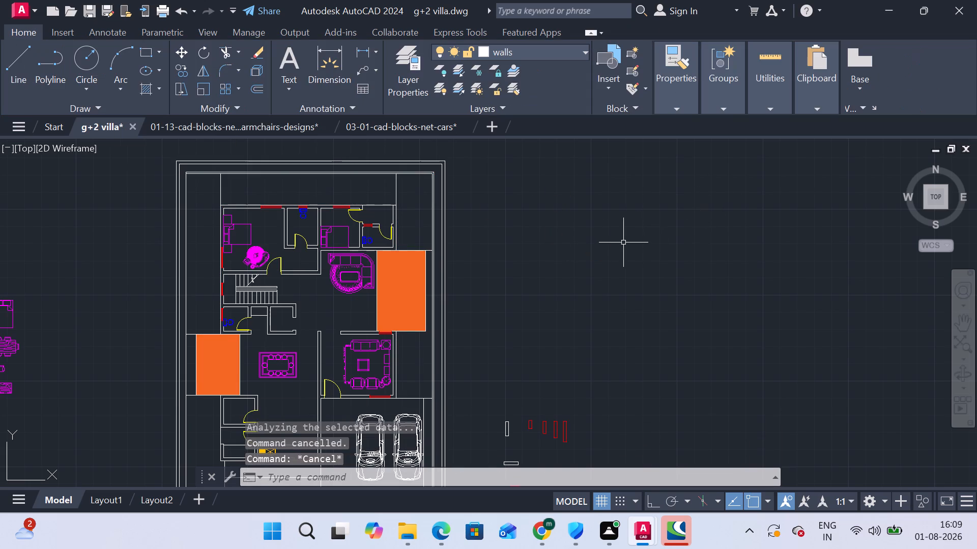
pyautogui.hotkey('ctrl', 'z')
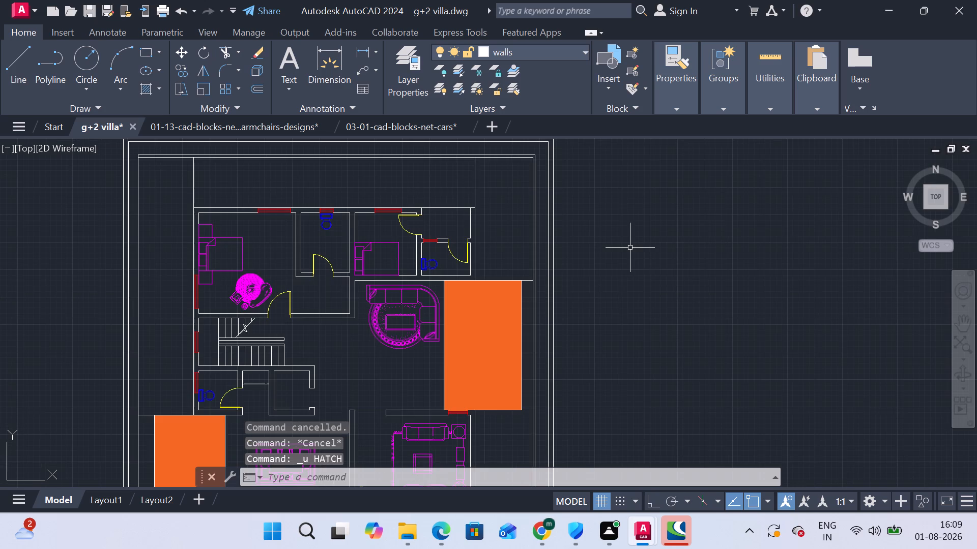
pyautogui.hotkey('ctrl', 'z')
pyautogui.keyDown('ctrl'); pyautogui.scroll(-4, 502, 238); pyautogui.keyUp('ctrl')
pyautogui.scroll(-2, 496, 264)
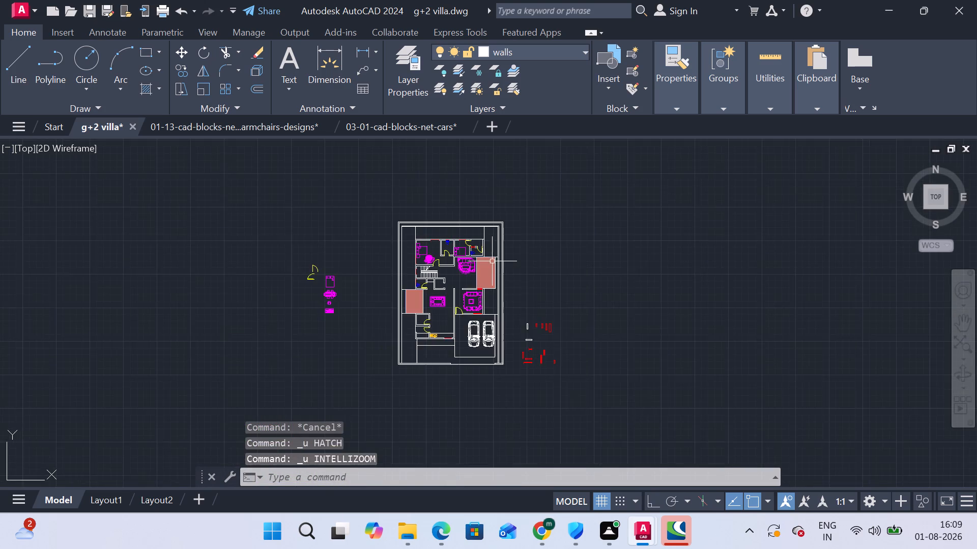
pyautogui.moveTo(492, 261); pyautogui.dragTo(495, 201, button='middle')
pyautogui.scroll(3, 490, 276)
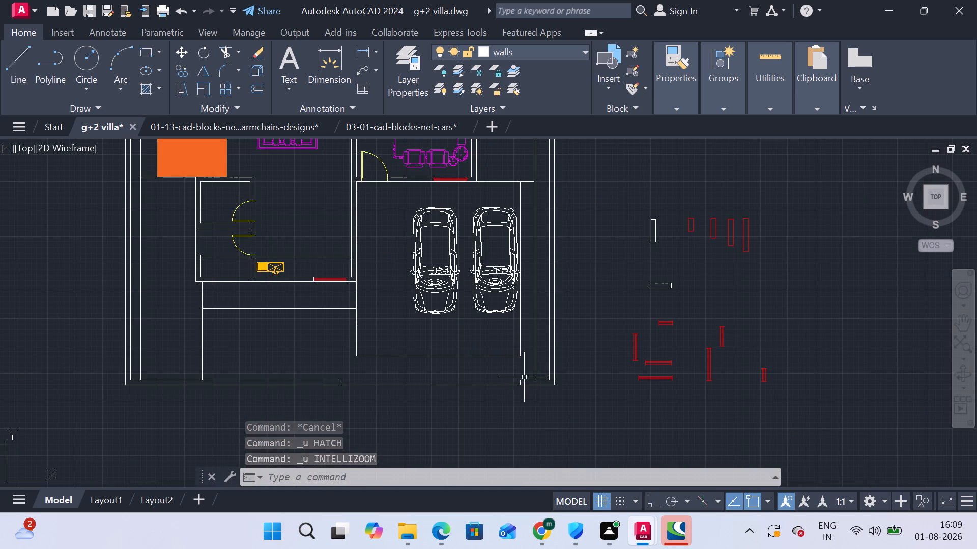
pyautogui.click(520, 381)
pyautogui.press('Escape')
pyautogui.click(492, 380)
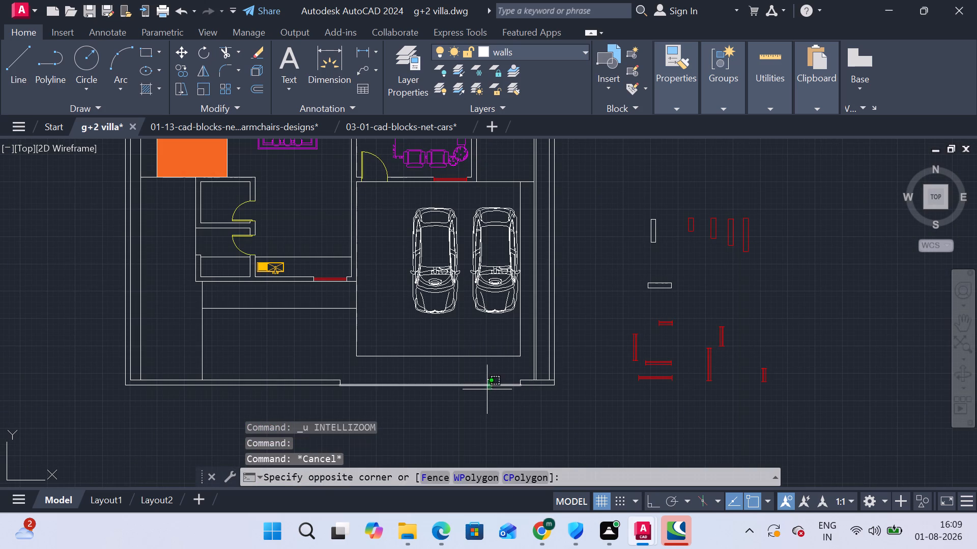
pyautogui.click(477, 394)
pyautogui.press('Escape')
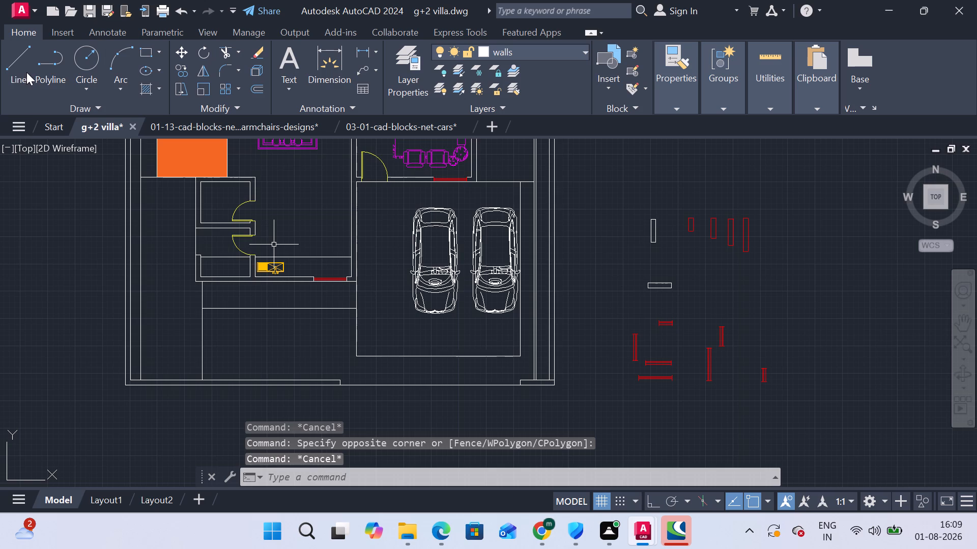
# Hatch the north-east side yard with the Solid pattern in green 19,155,72.
pyautogui.scroll(-4, 356, 159)
pyautogui.scroll(1, 356, 188)
pyautogui.moveTo(363, 199); pyautogui.dragTo(366, 304, button='middle')
pyautogui.scroll(2, 365, 189)
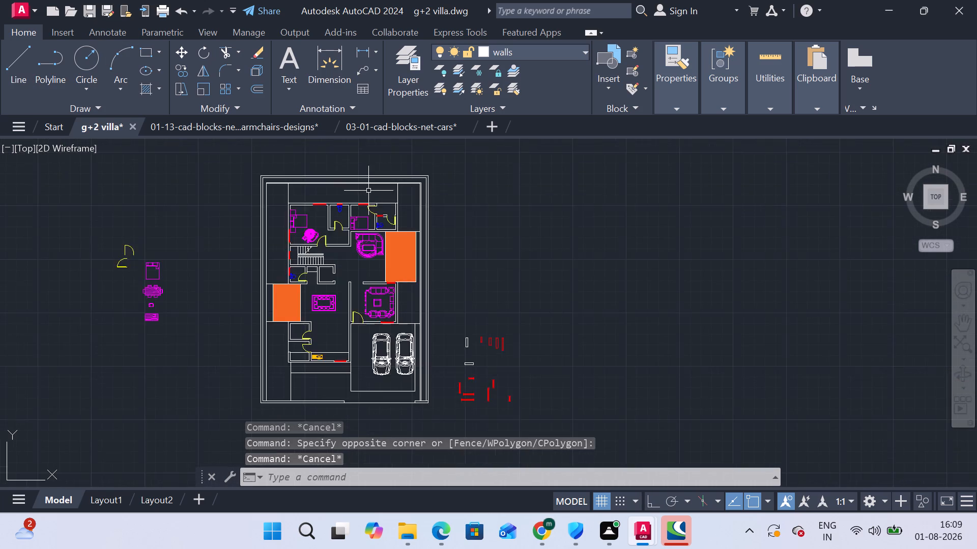
pyautogui.scroll(1, 369, 191)
pyautogui.press('h')
pyautogui.press('Return')
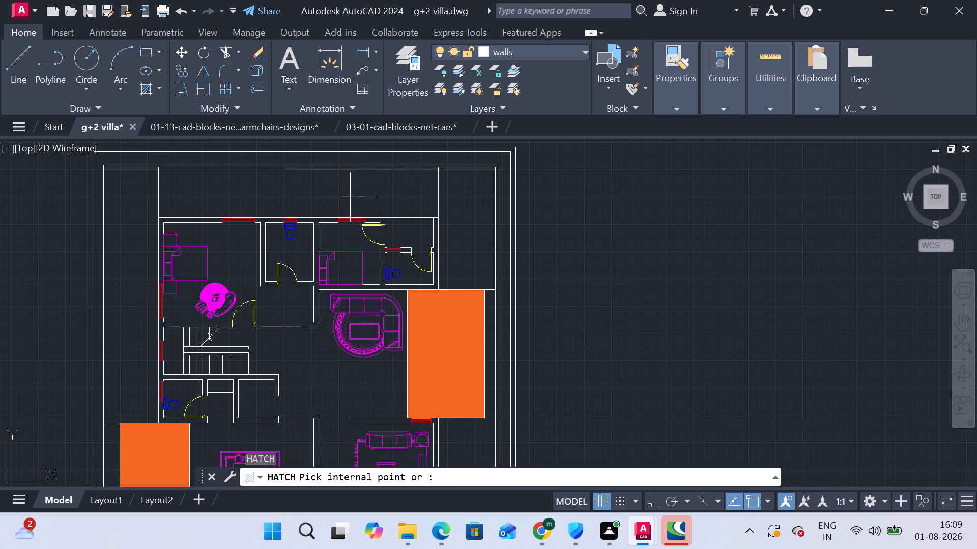
pyautogui.click(485, 80)
pyautogui.click(491, 68)
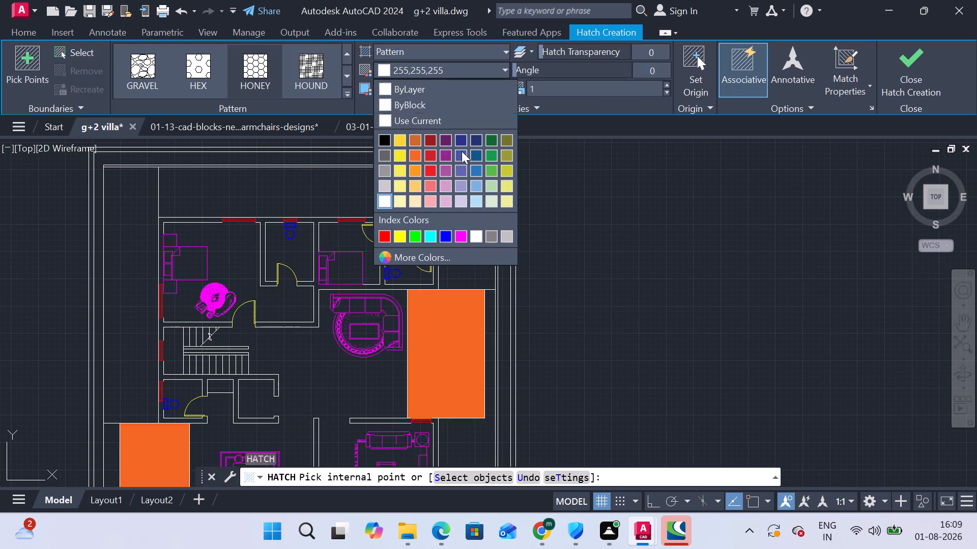
pyautogui.click(494, 153)
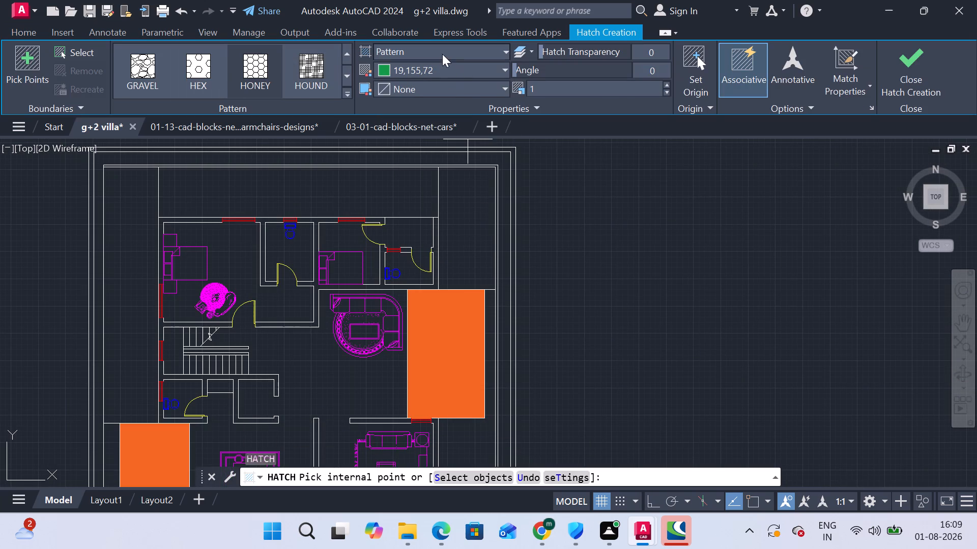
pyautogui.click(73, 53)
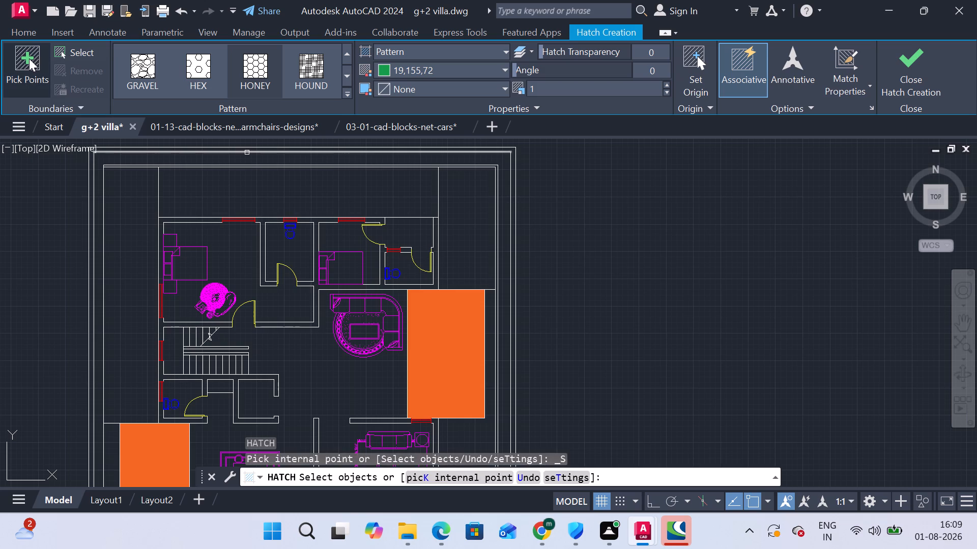
pyautogui.click(29, 58)
pyautogui.click(440, 284)
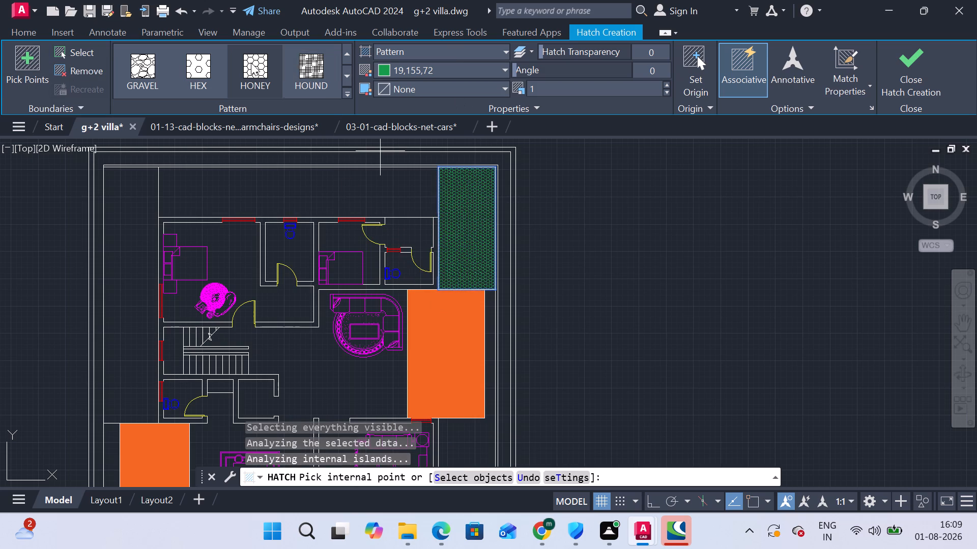
pyautogui.click(343, 93)
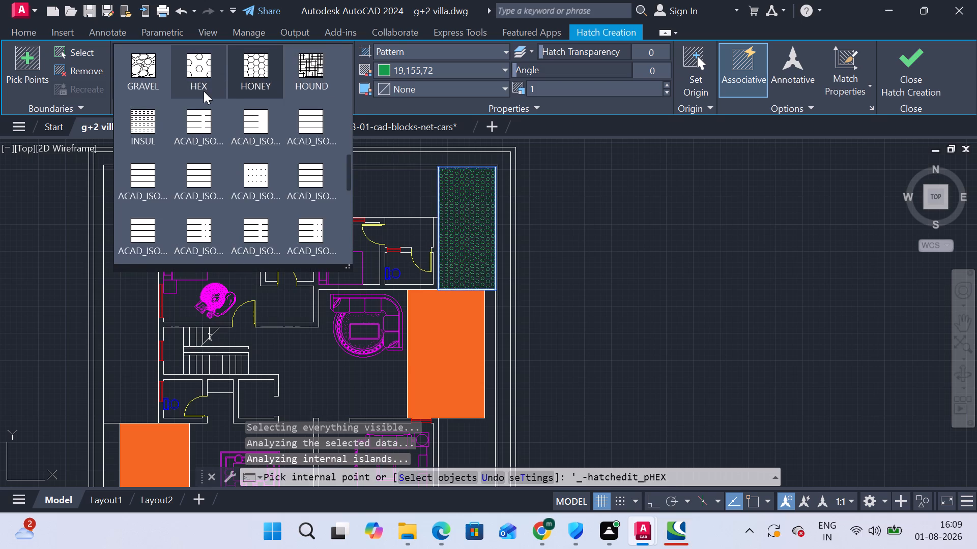
pyautogui.scroll(20, 204, 91)
pyautogui.scroll(13, 204, 91)
pyautogui.click(144, 65)
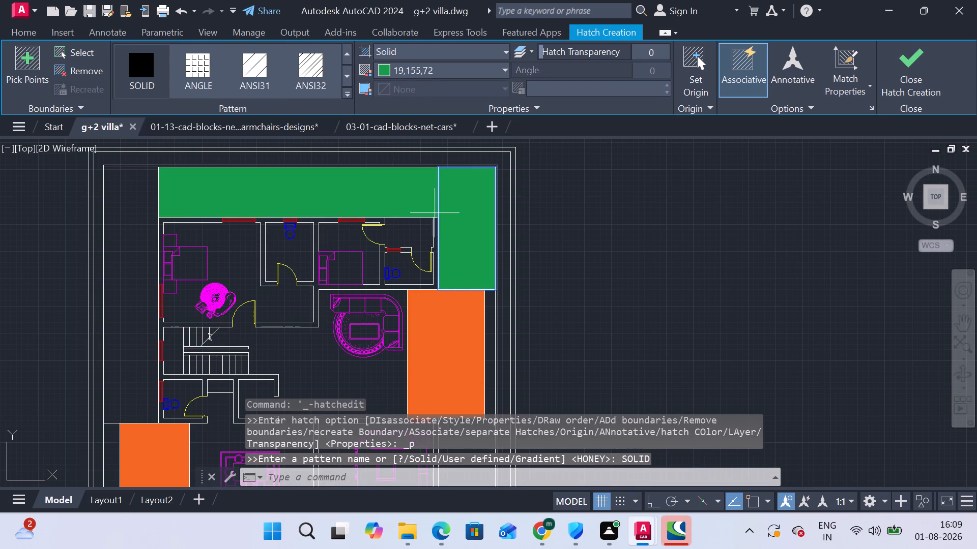
# Add the rear yard, west side yard, narrow strip beside the west orange area and east yard above the parking, then finish the green hatch.
pyautogui.click(432, 213)
pyautogui.click(157, 187)
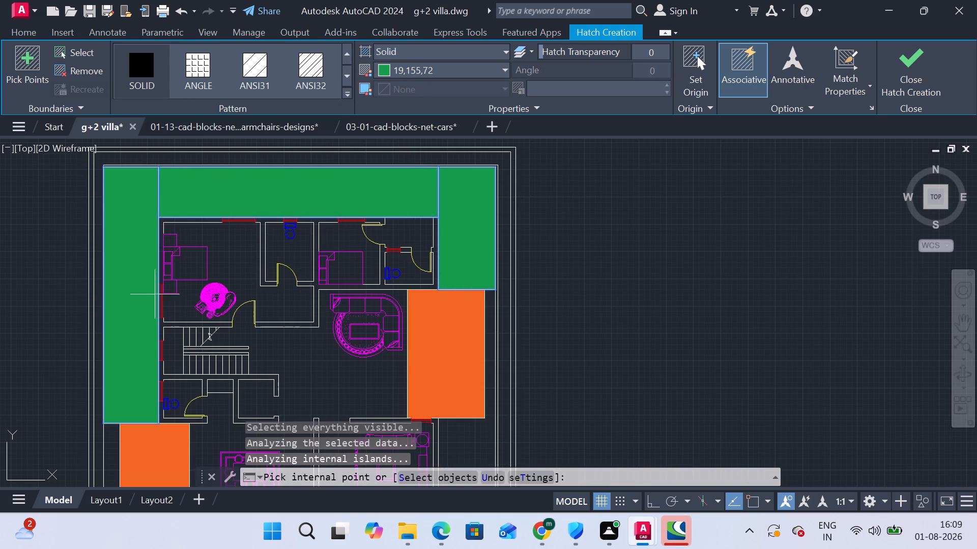
pyautogui.scroll(-1, 148, 308)
pyautogui.moveTo(143, 317); pyautogui.dragTo(179, 165, button='middle')
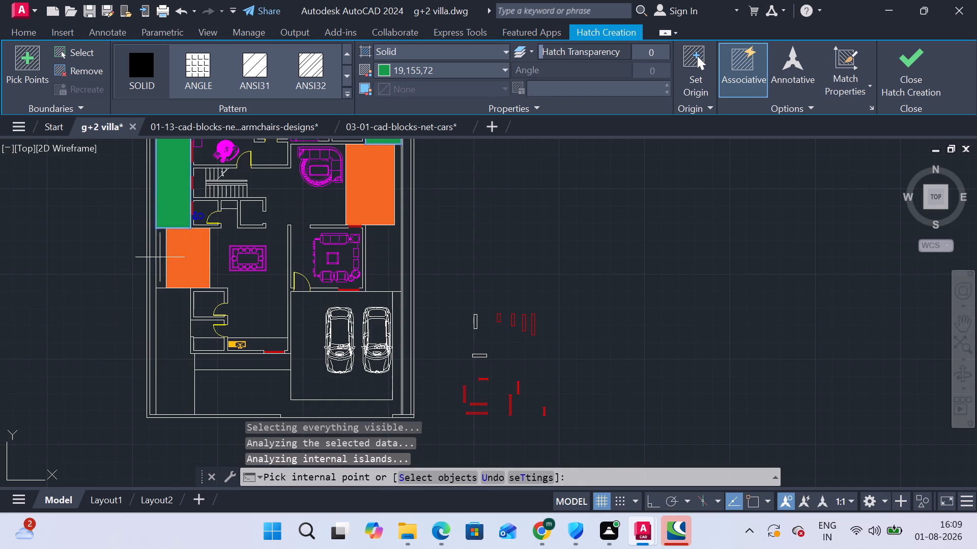
pyautogui.click(162, 242)
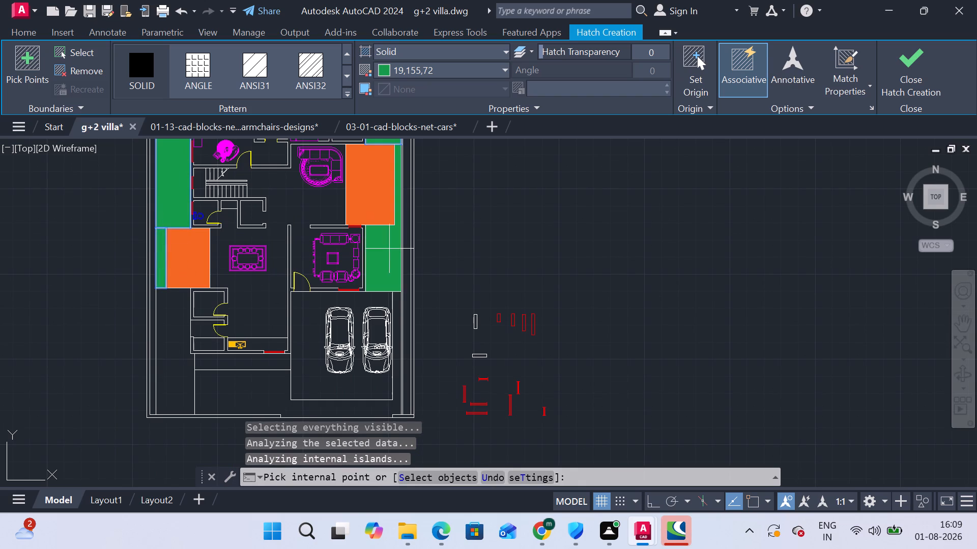
pyautogui.click(390, 248)
pyautogui.scroll(-1, 366, 272)
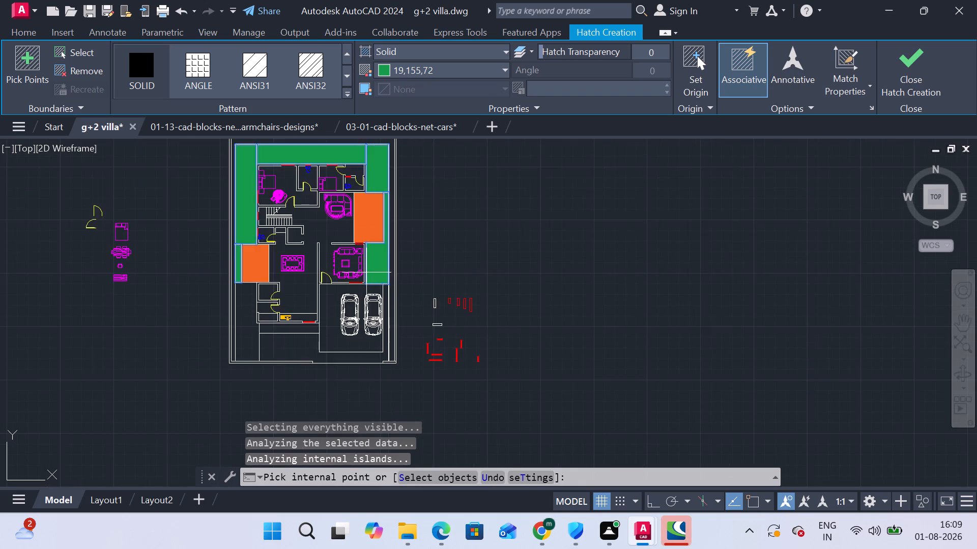
pyautogui.scroll(-2, 366, 270)
pyautogui.moveTo(367, 263); pyautogui.dragTo(370, 293, button='middle')
pyautogui.scroll(1, 355, 256)
pyautogui.moveTo(361, 282); pyautogui.dragTo(347, 238, button='middle')
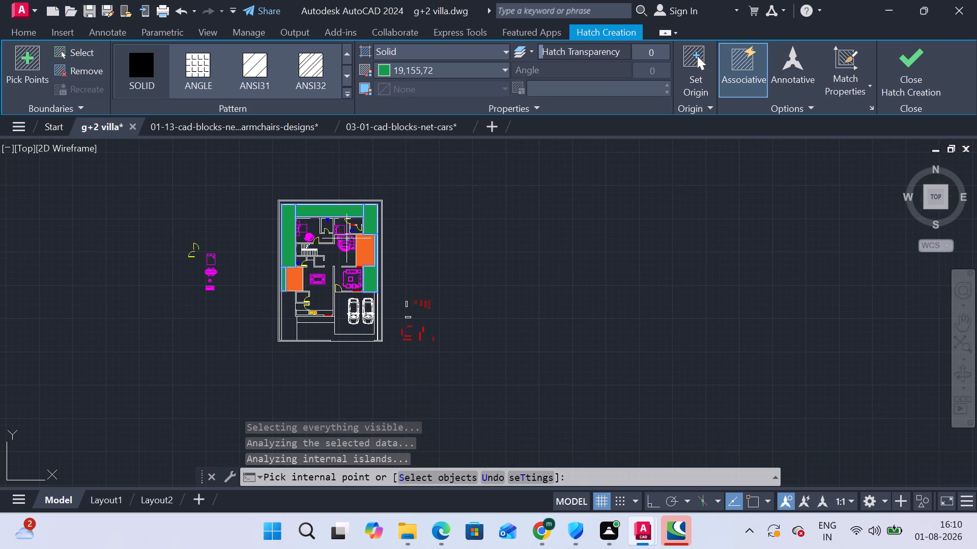
pyautogui.scroll(1, 352, 264)
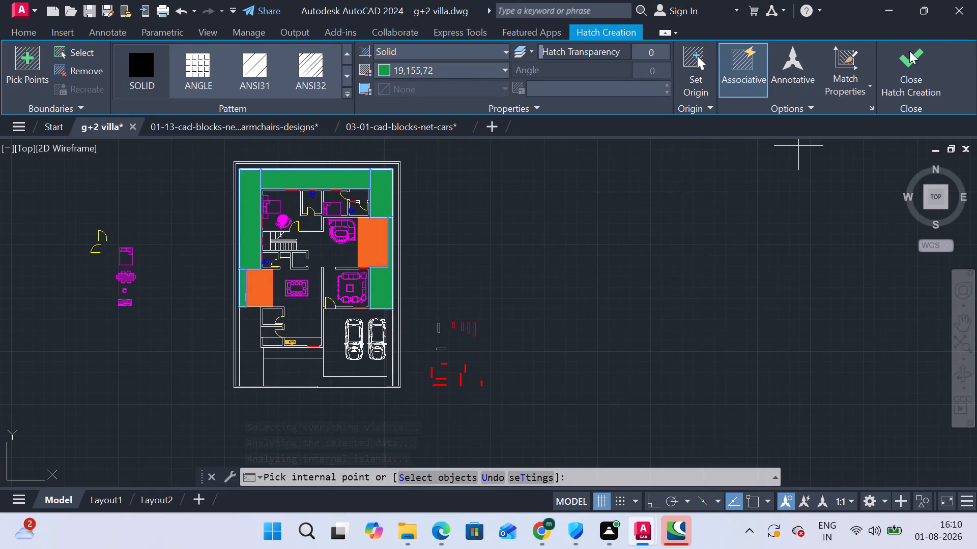
pyautogui.moveTo(900, 59); pyautogui.dragTo(905, 66)
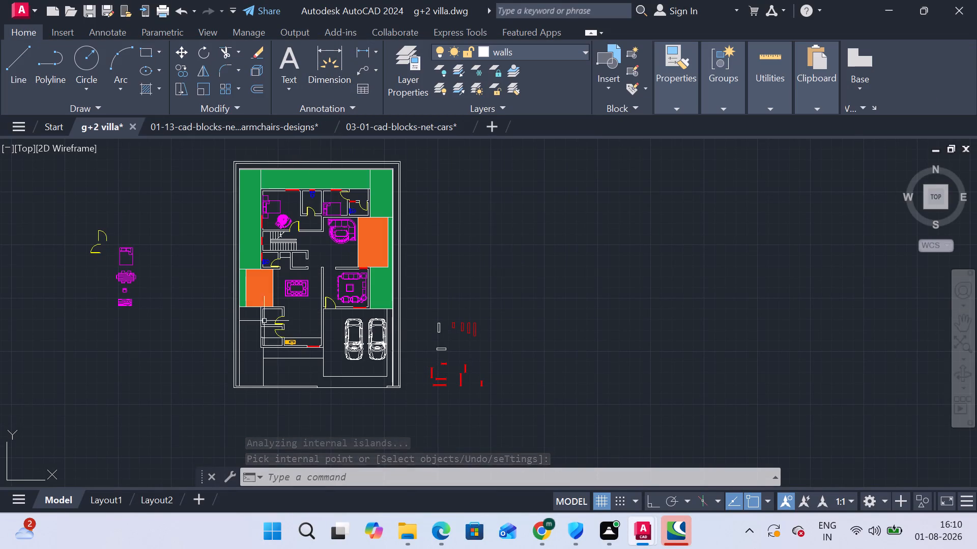
# Hatch the south-west yard and the front area wrapping around the parking with pattern ANSI38 in grey 199,200,202.
pyautogui.scroll(1, 253, 341)
pyautogui.moveTo(253, 341); pyautogui.dragTo(219, 290, button='middle')
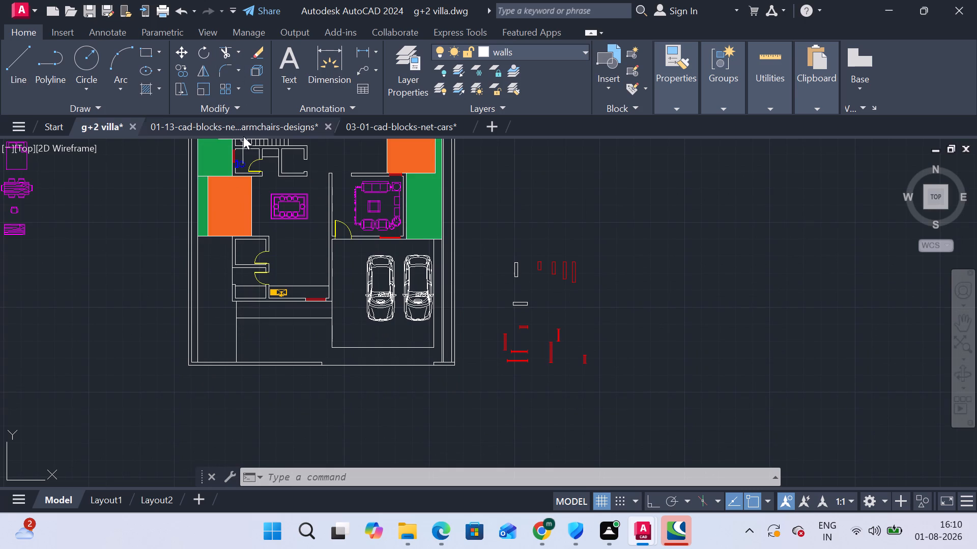
pyautogui.press('h')
pyautogui.press('Return')
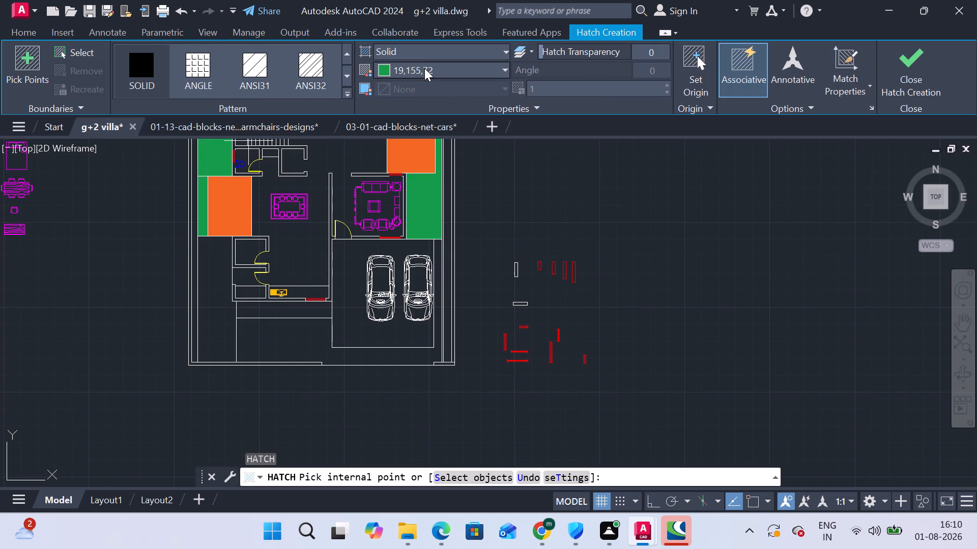
pyautogui.click(345, 94)
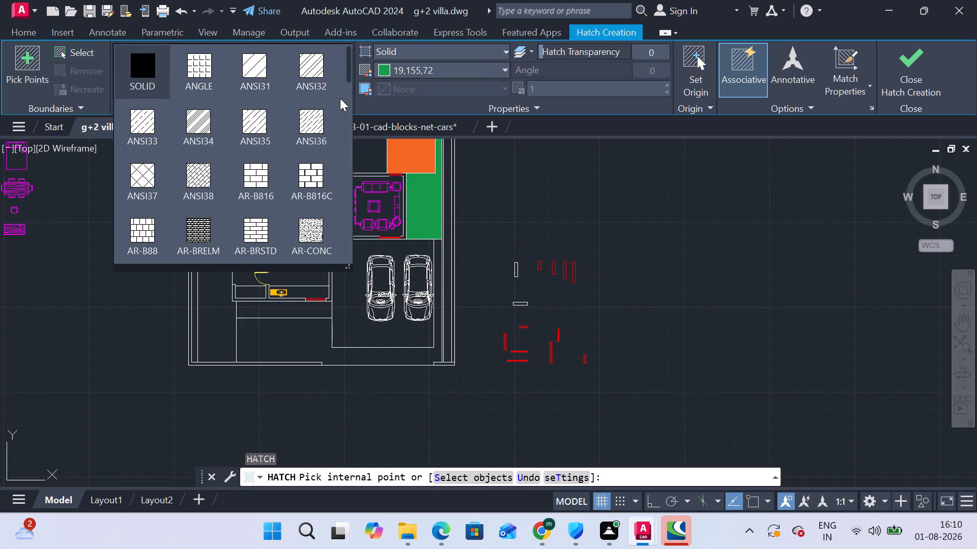
pyautogui.click(208, 178)
pyautogui.click(463, 74)
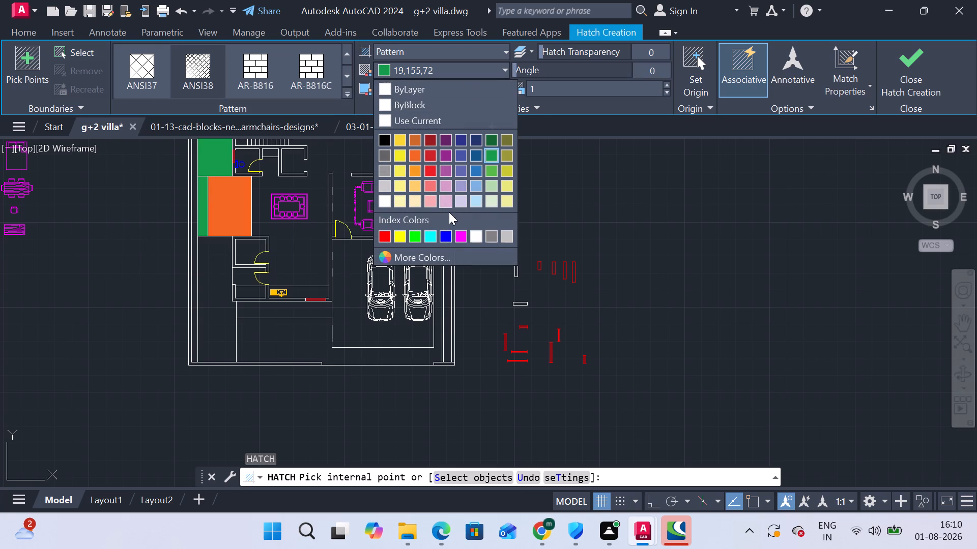
pyautogui.click(385, 185)
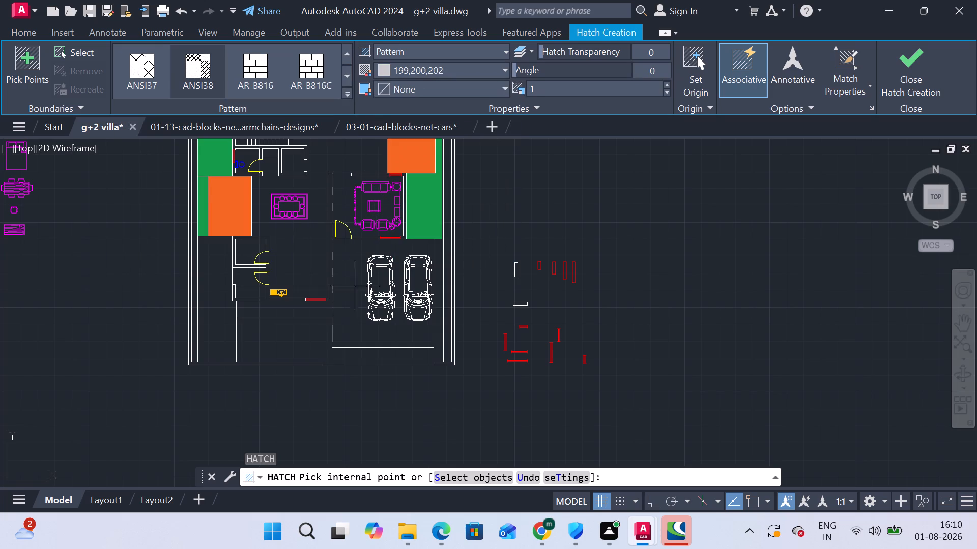
pyautogui.click(227, 313)
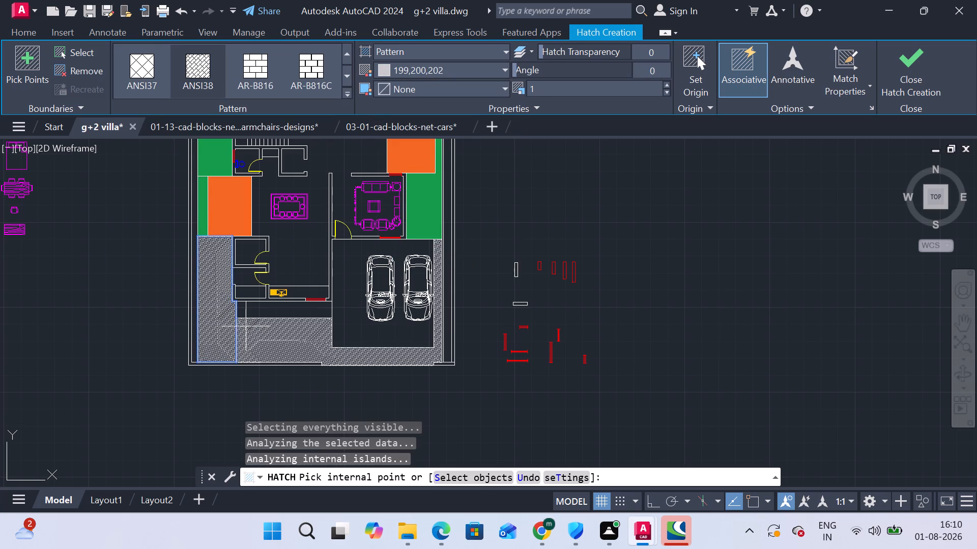
pyautogui.click(246, 326)
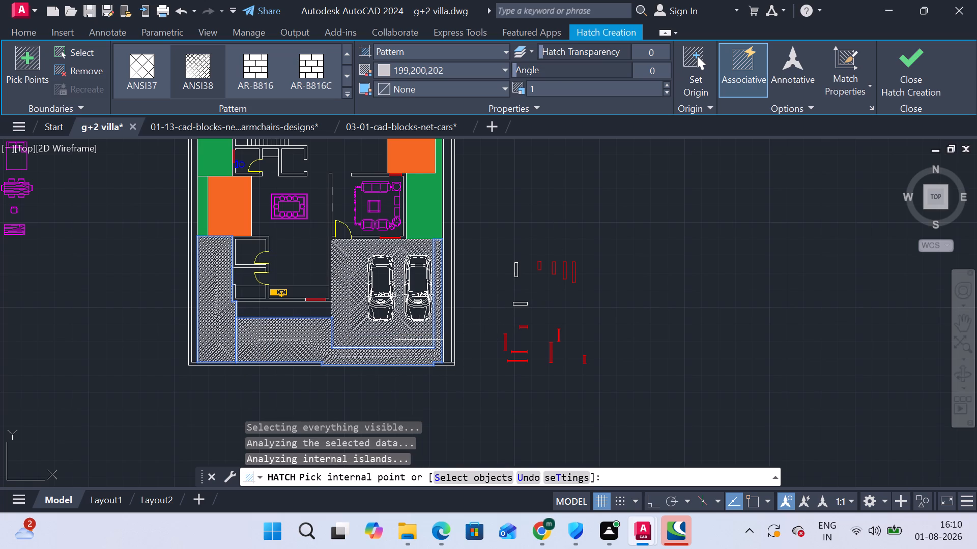
pyautogui.scroll(2, 390, 329)
pyautogui.scroll(-1, 391, 329)
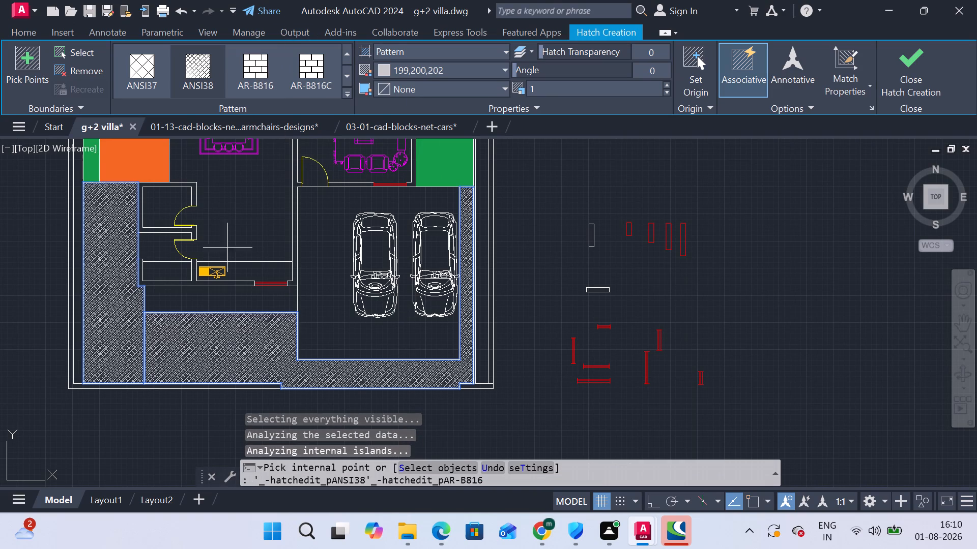
pyautogui.click(226, 348)
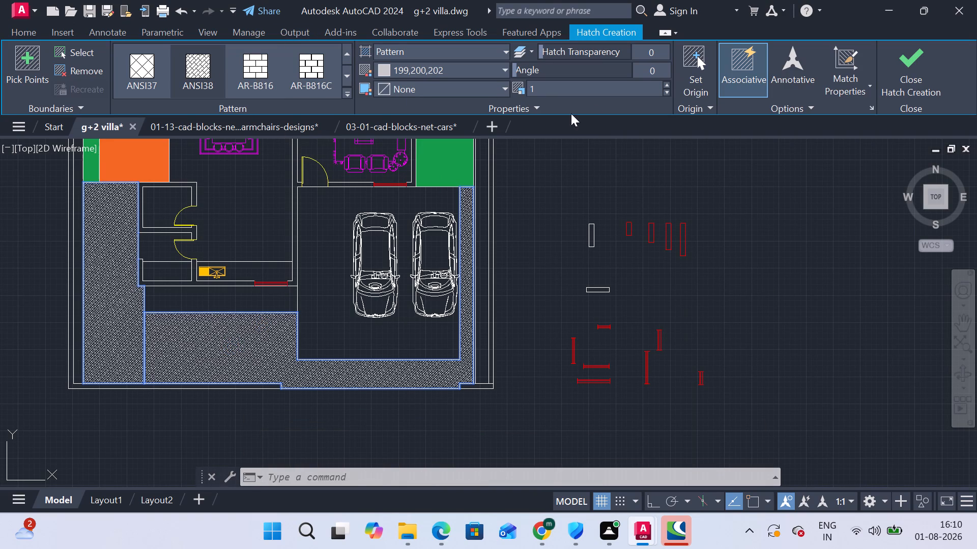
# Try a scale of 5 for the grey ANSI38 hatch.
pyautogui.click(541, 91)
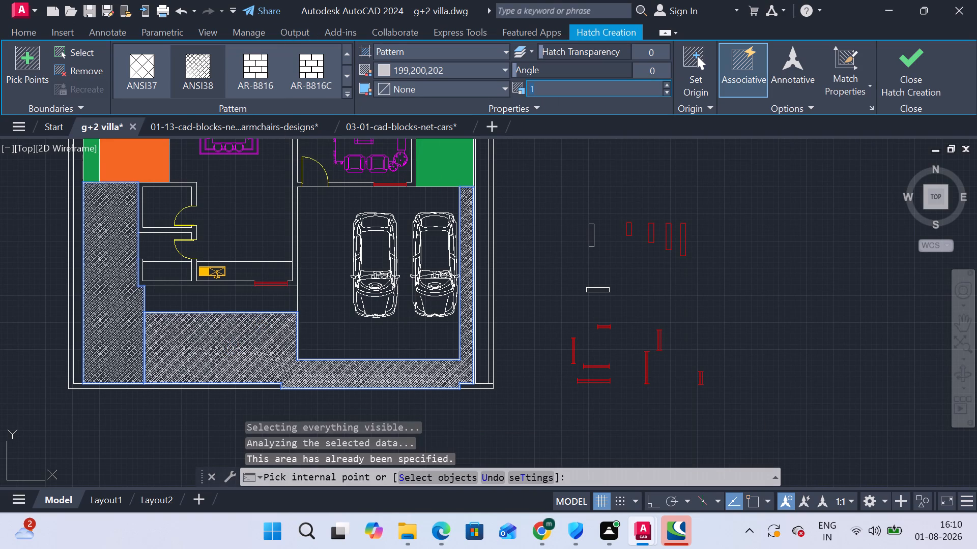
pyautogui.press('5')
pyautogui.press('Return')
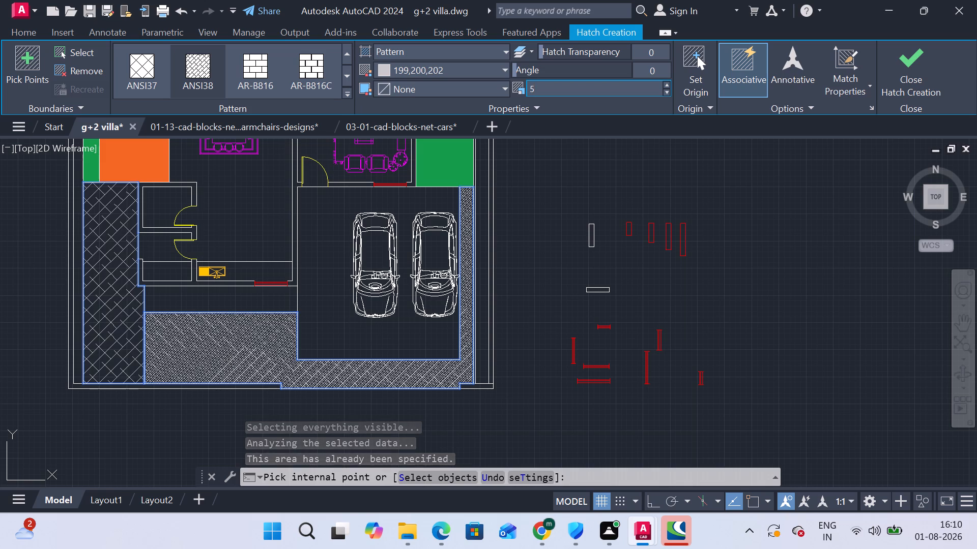
# Set the scale of the grey ANSI38 hatch to 2.
pyautogui.moveTo(543, 94); pyautogui.dragTo(519, 91)
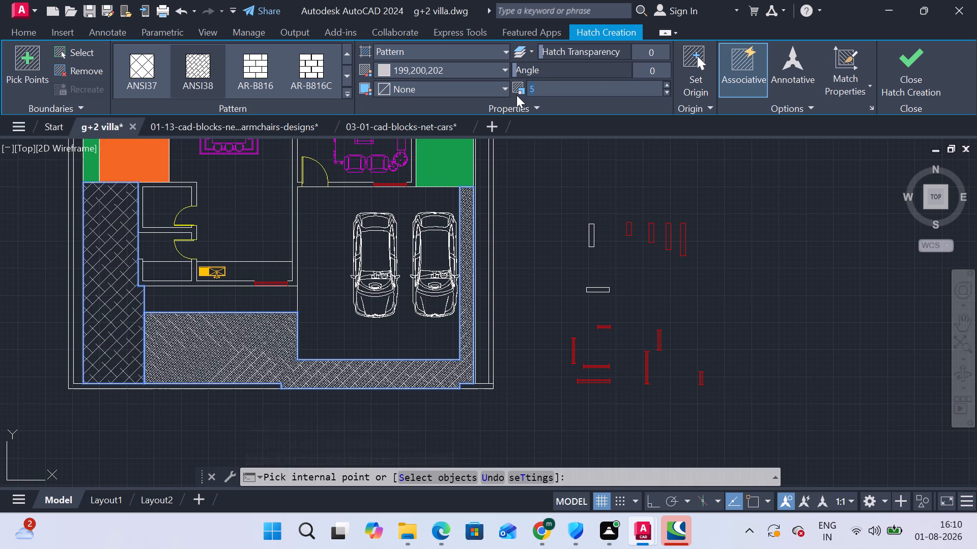
pyautogui.press('2')
pyautogui.press('Return')
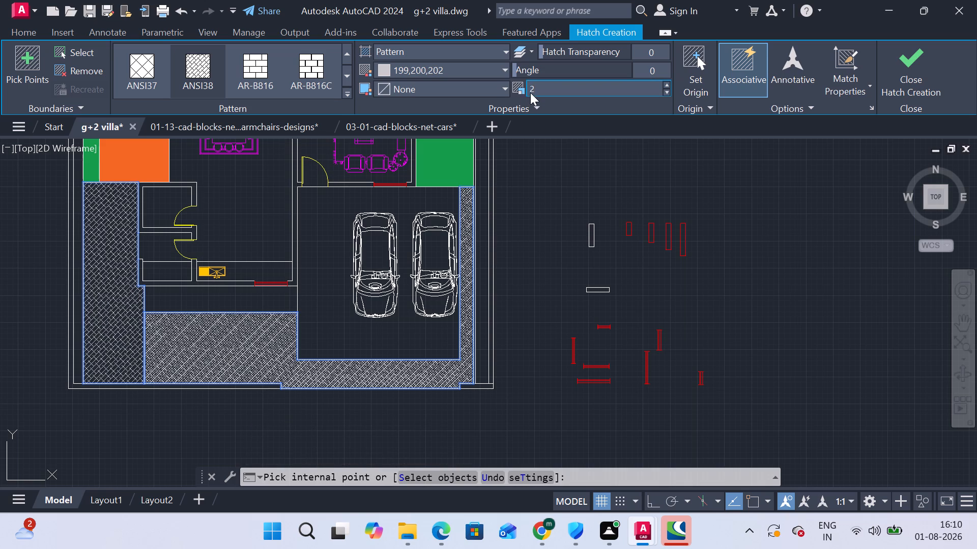
pyautogui.click(242, 345)
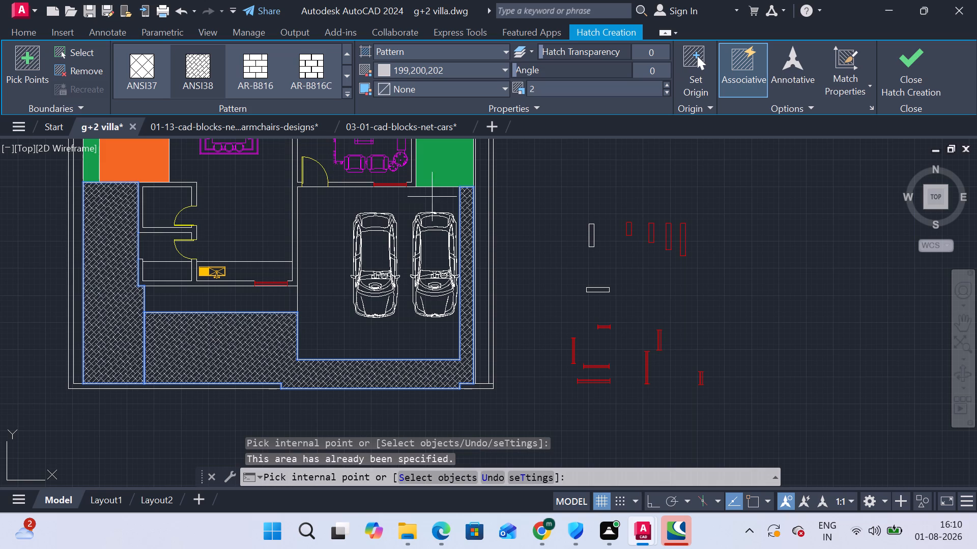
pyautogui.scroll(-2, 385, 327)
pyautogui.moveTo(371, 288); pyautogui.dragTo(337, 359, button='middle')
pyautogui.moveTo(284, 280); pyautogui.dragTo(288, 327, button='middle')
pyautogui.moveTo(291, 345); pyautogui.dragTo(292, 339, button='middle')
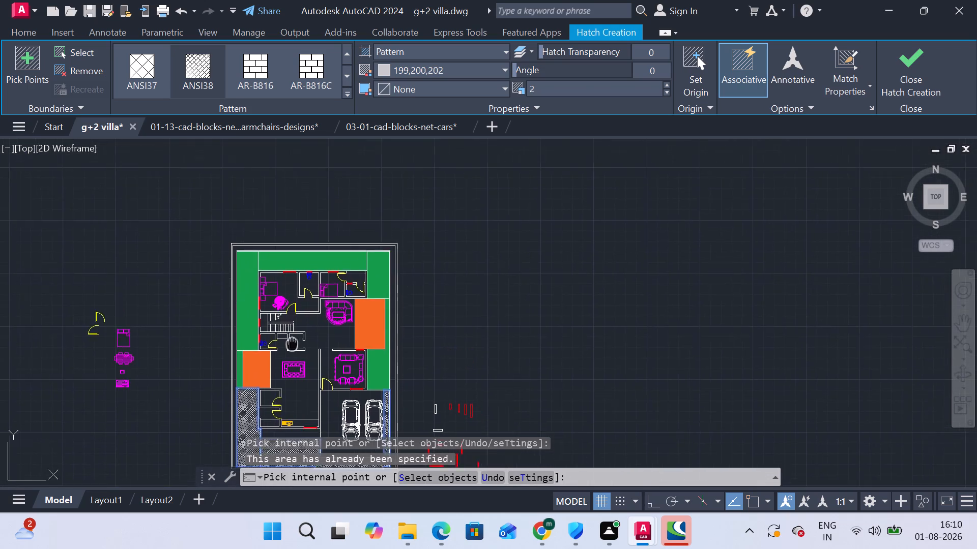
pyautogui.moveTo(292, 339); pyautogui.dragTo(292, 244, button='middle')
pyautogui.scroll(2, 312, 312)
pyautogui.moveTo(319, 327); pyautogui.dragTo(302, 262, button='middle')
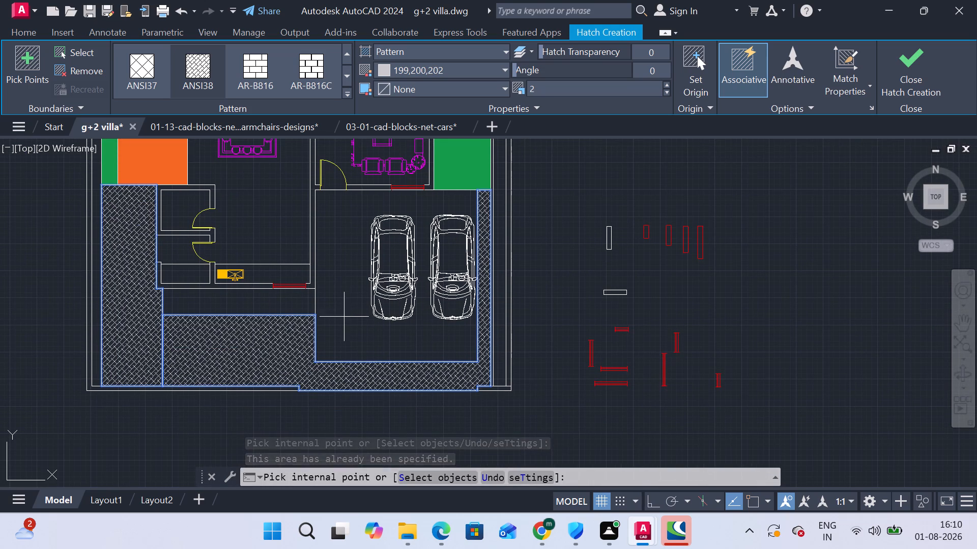
# Finish the grey ANSI38 hatch of the front paving.
pyautogui.moveTo(343, 300); pyautogui.dragTo(333, 276, button='middle')
pyautogui.click(922, 64)
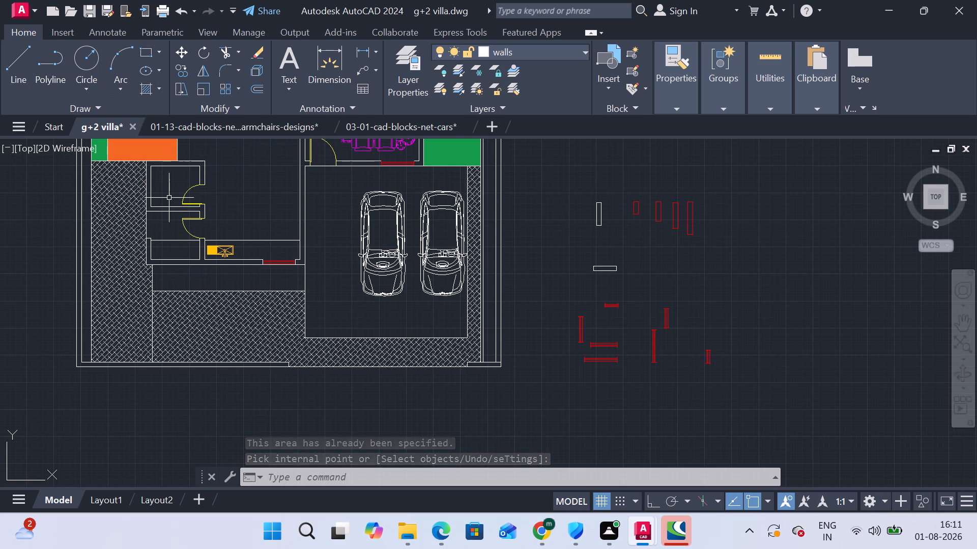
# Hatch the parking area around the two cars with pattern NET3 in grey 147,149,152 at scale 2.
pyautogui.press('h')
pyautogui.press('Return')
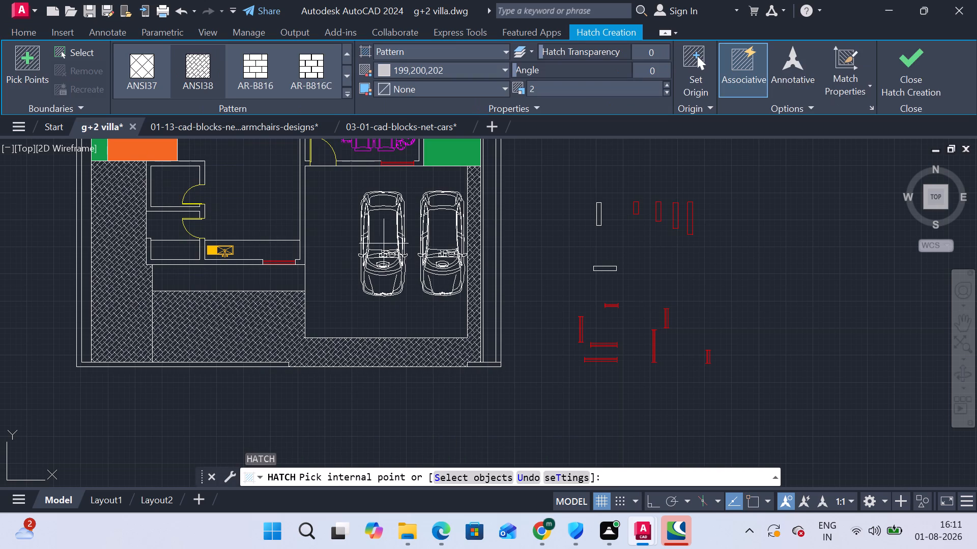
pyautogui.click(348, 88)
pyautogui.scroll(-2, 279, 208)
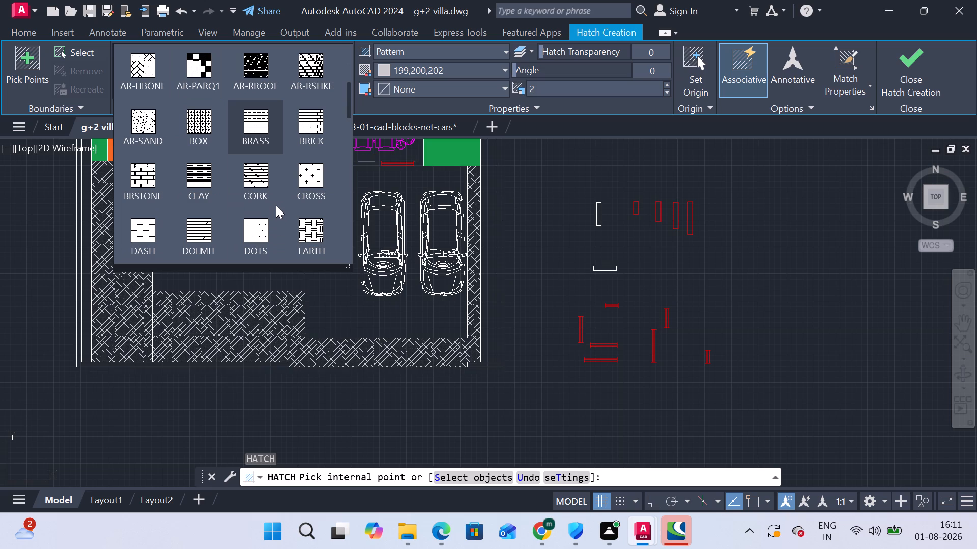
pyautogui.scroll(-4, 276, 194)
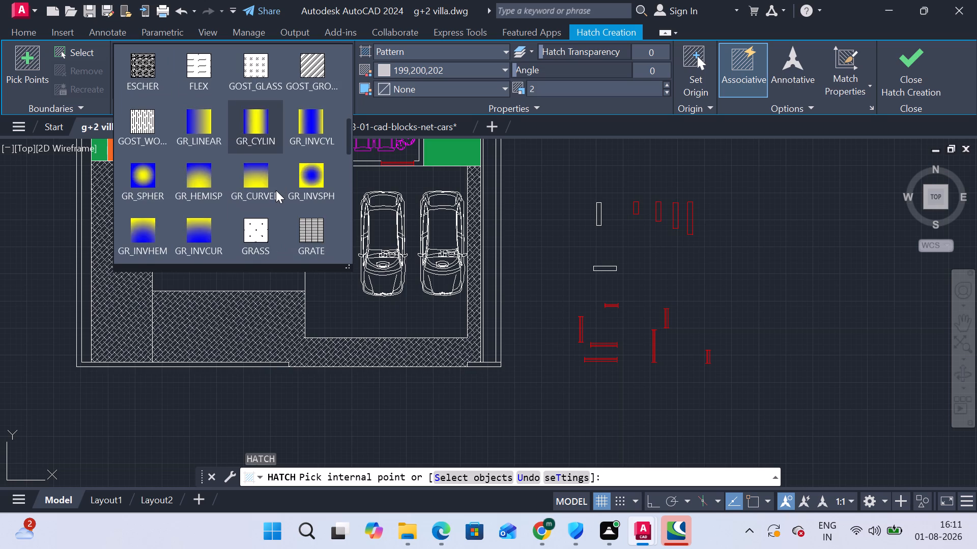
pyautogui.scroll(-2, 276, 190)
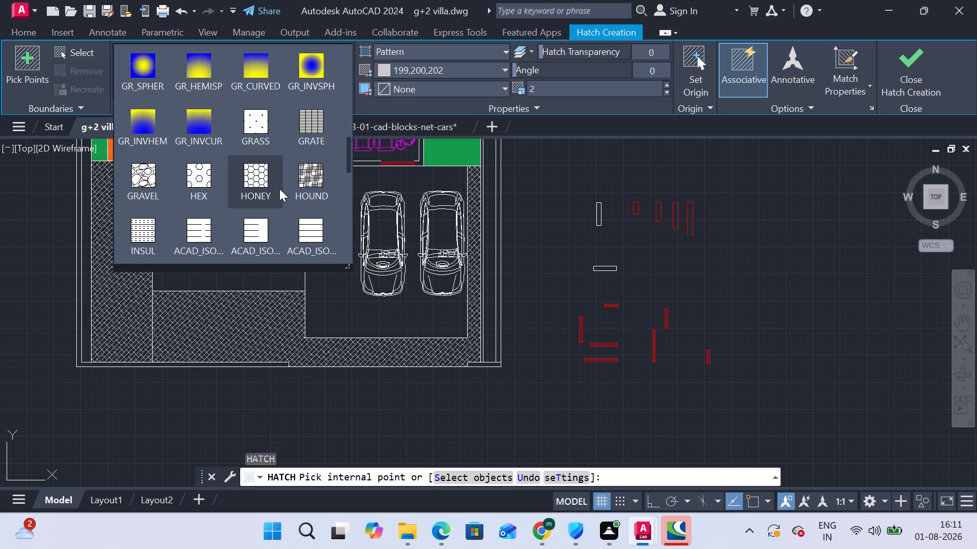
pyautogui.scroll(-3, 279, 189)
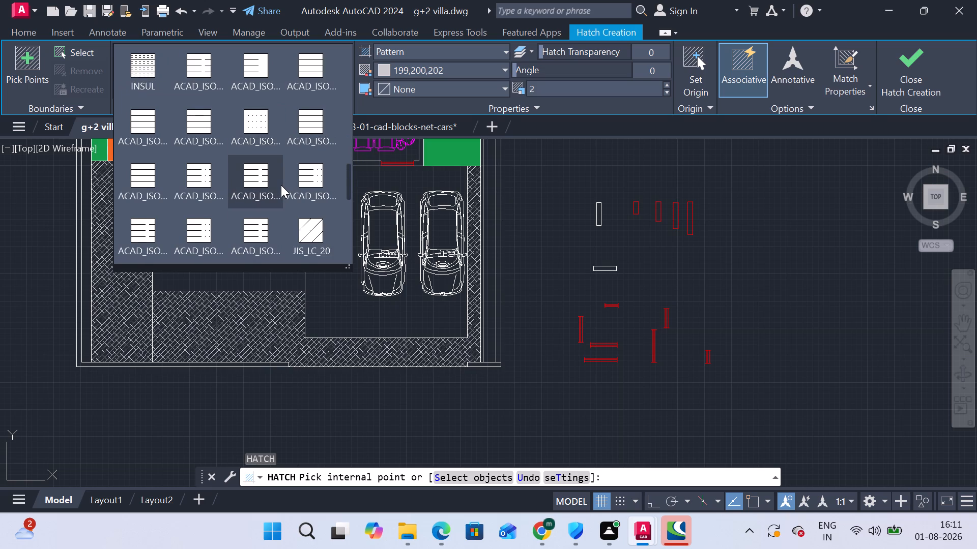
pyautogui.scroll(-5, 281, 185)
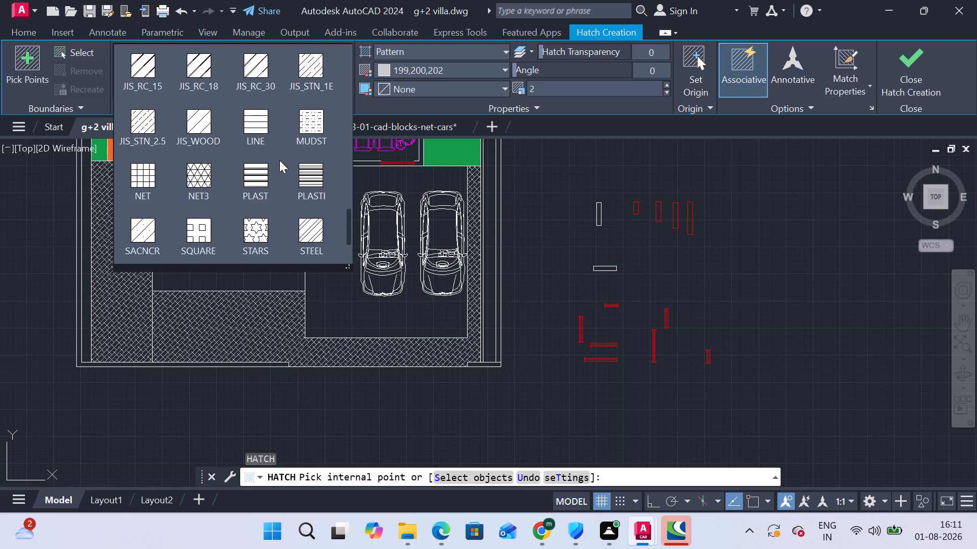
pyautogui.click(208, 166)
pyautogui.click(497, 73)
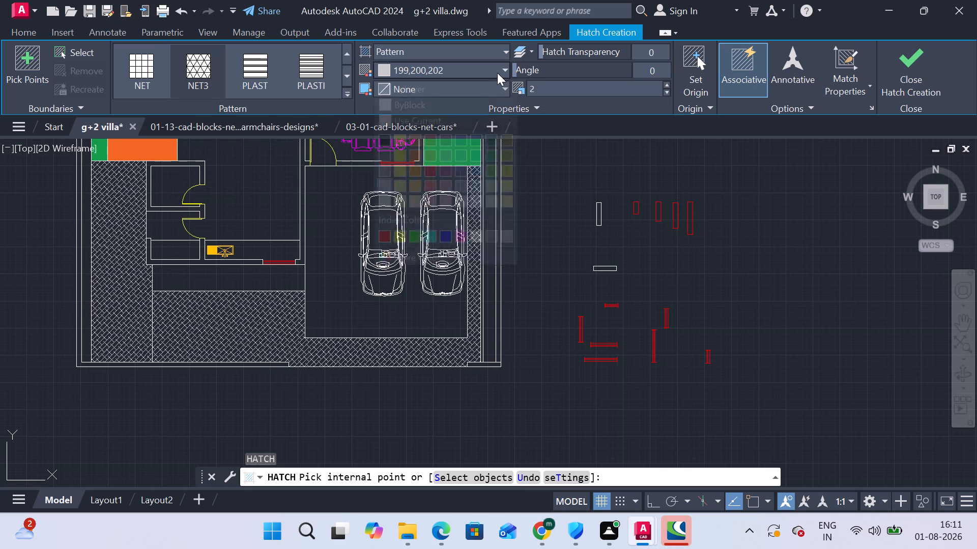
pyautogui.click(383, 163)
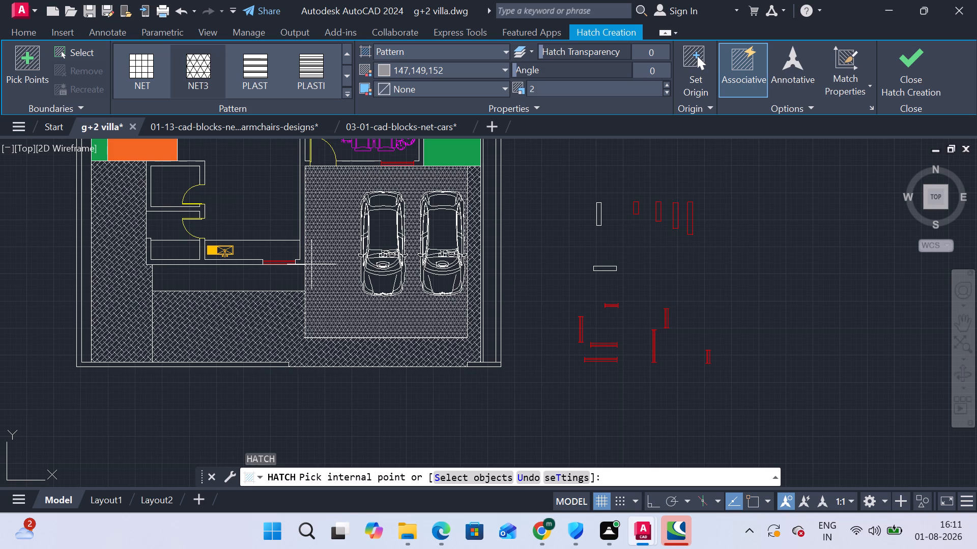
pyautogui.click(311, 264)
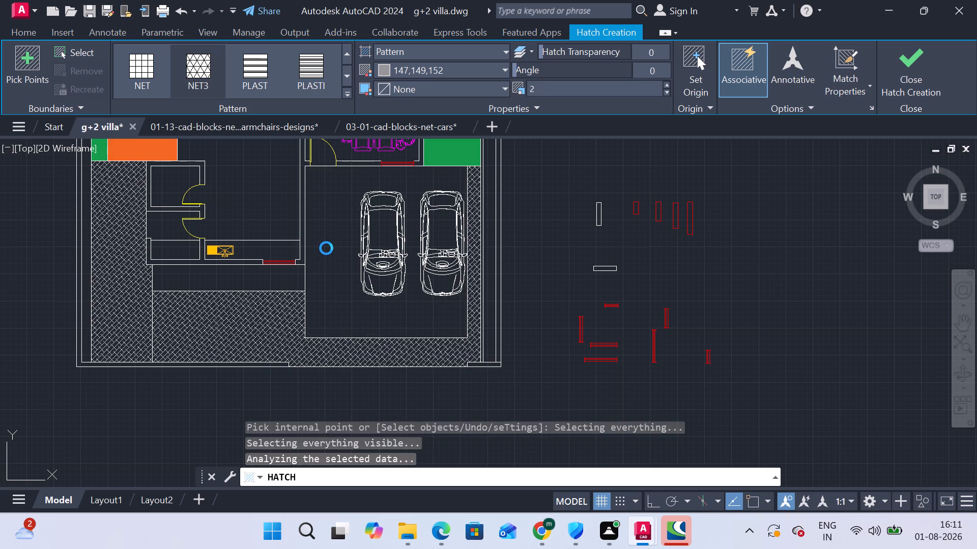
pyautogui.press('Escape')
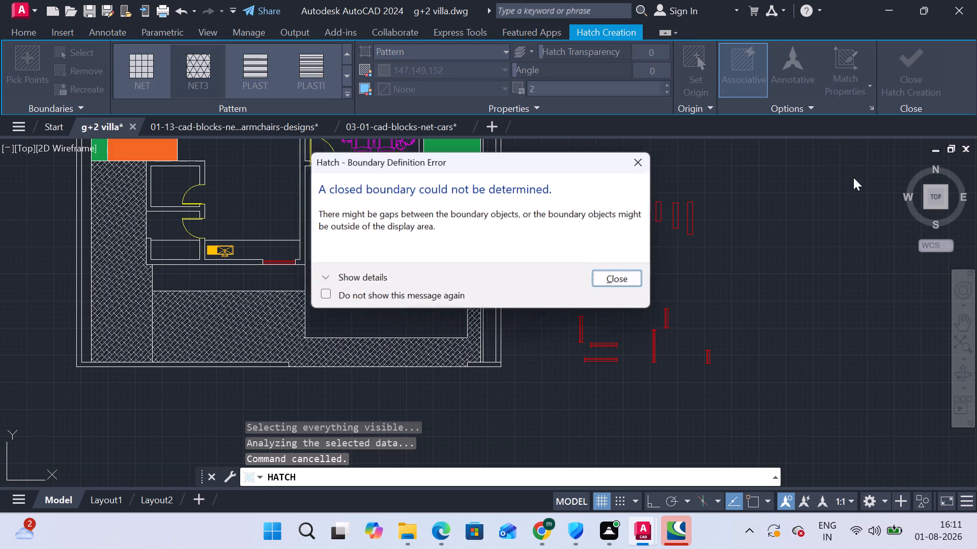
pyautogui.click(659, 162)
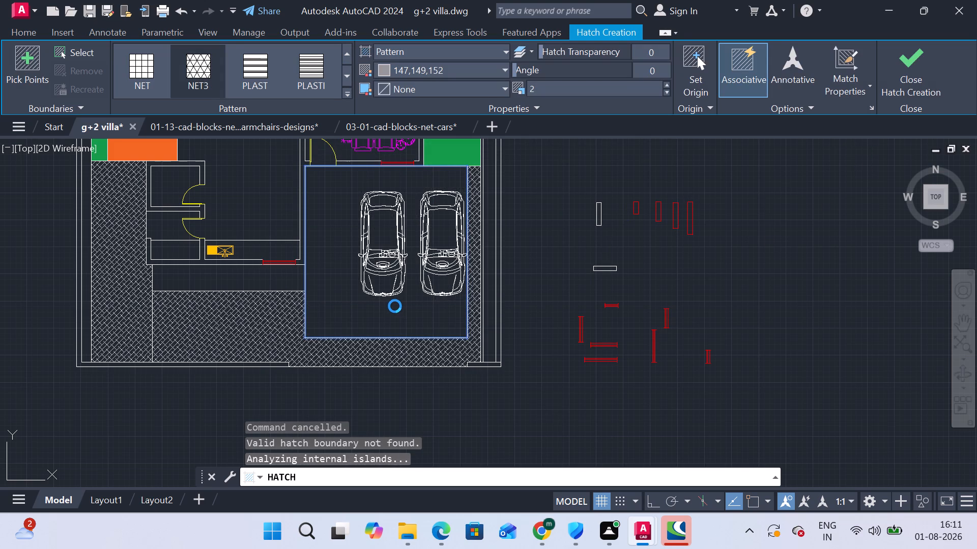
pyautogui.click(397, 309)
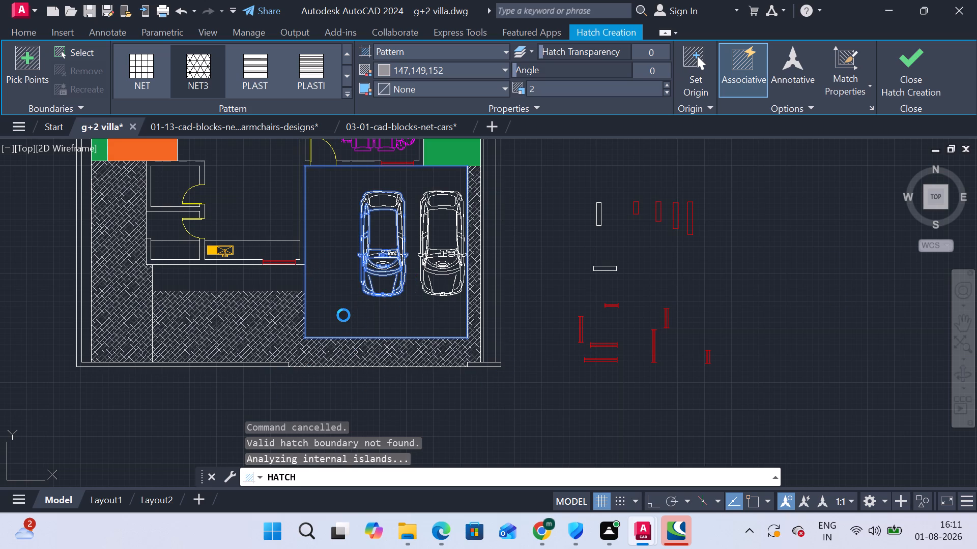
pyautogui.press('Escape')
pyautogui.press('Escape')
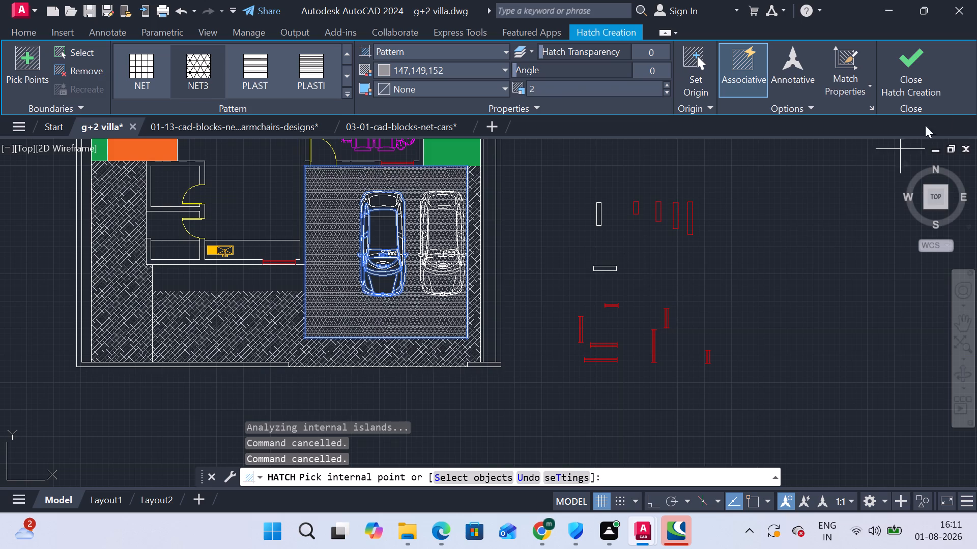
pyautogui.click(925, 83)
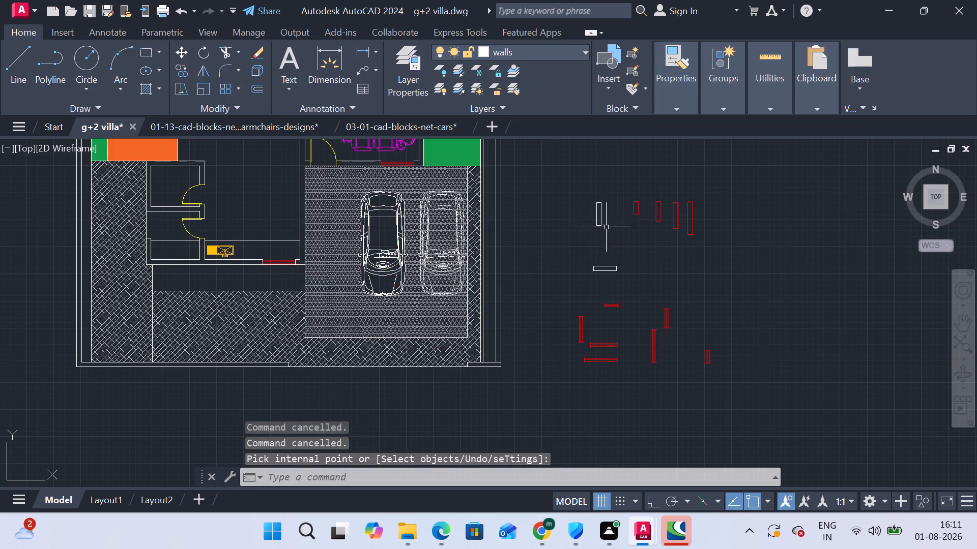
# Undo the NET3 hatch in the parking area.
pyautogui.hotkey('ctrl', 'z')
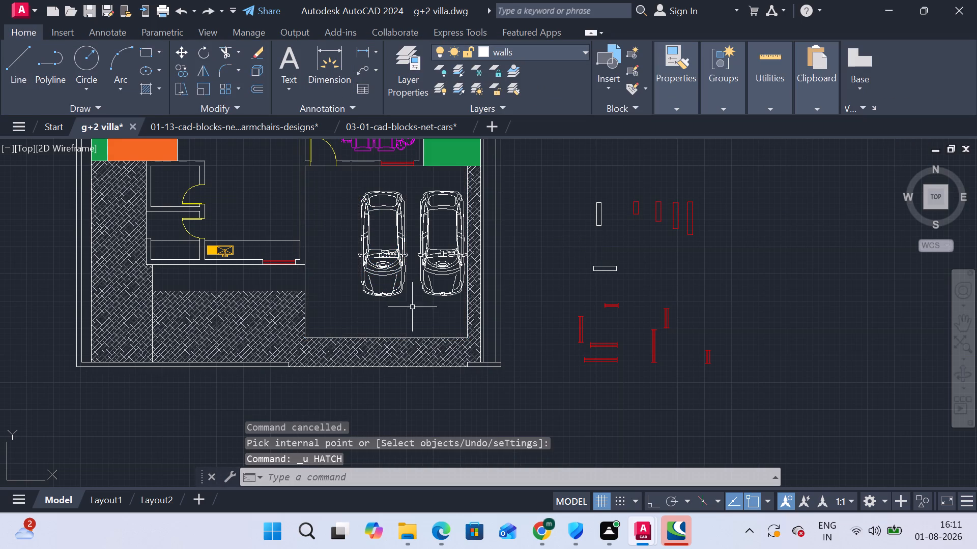
# Hatch the parking area around the cars with pattern ANSI38 in grey 199,200,202 at scale 2.
pyautogui.scroll(1, 334, 281)
pyautogui.moveTo(472, 277); pyautogui.dragTo(467, 307, button='middle')
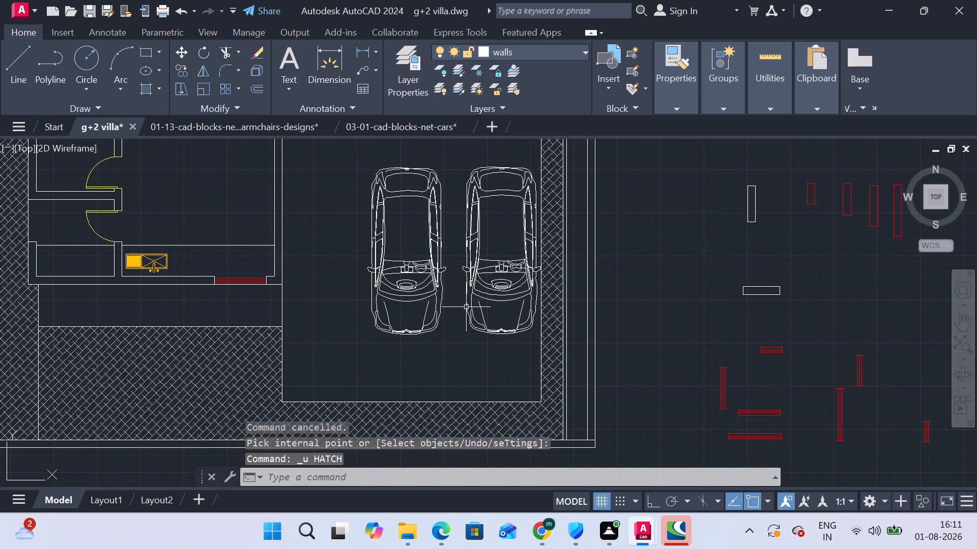
pyautogui.scroll(2, 514, 302)
pyautogui.scroll(2, 568, 221)
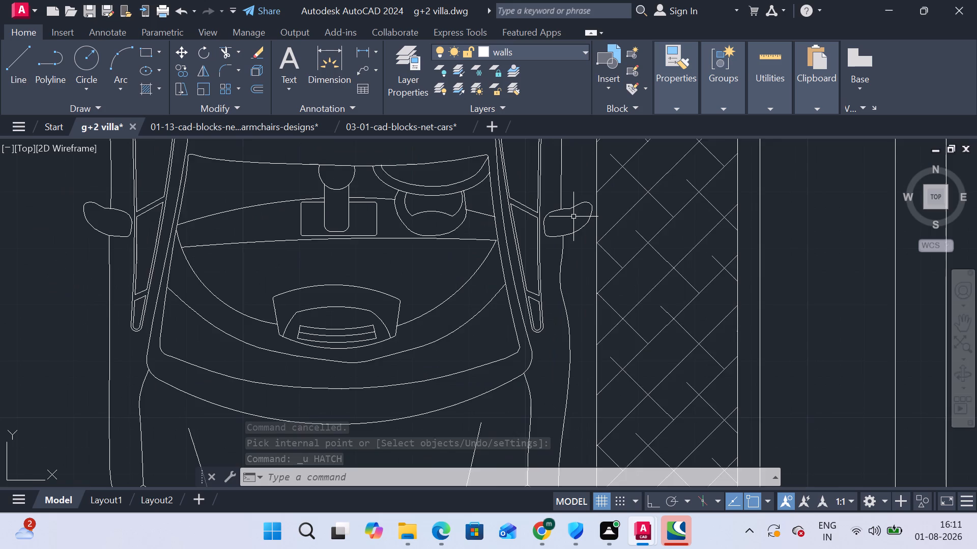
pyautogui.scroll(-3, 573, 217)
pyautogui.scroll(-2, 448, 272)
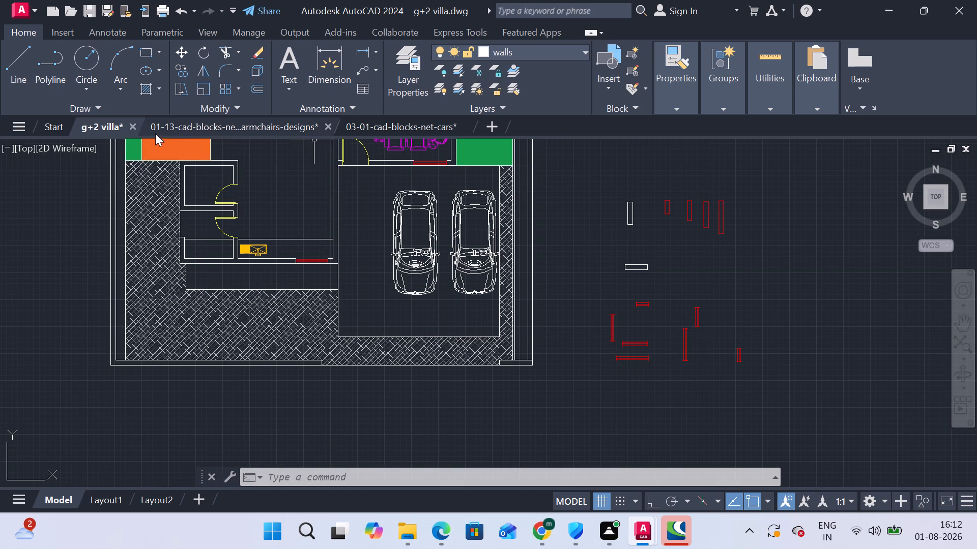
pyautogui.press('h')
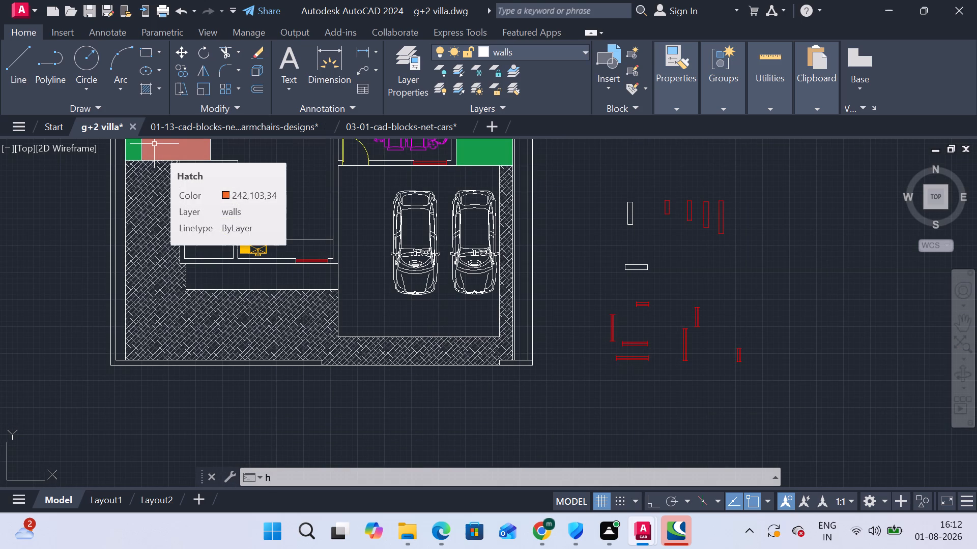
pyautogui.press('Return')
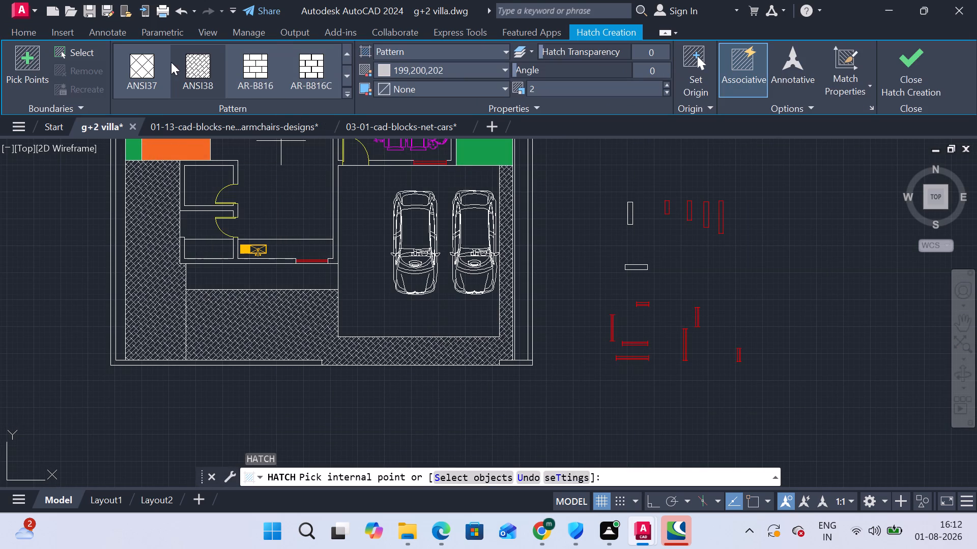
pyautogui.click(196, 73)
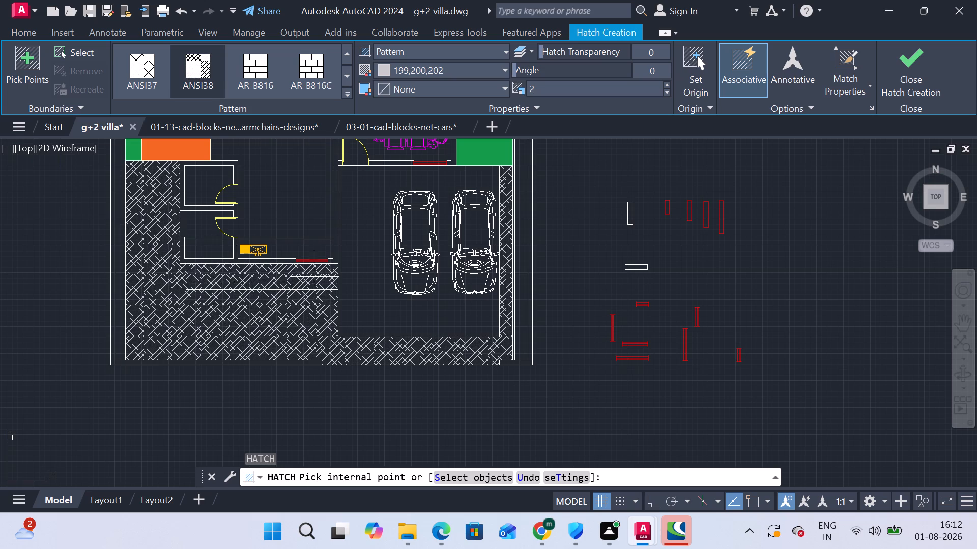
pyautogui.click(355, 270)
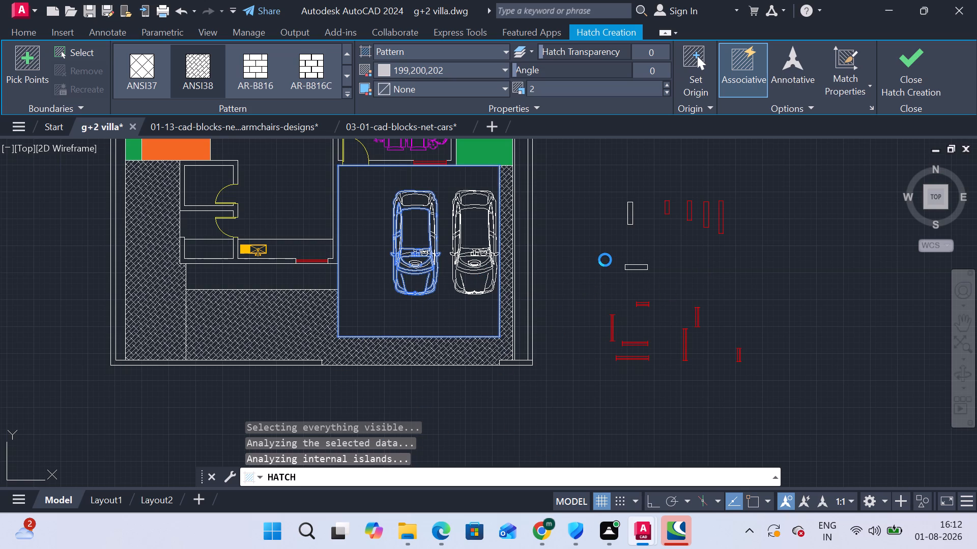
pyautogui.press('Escape')
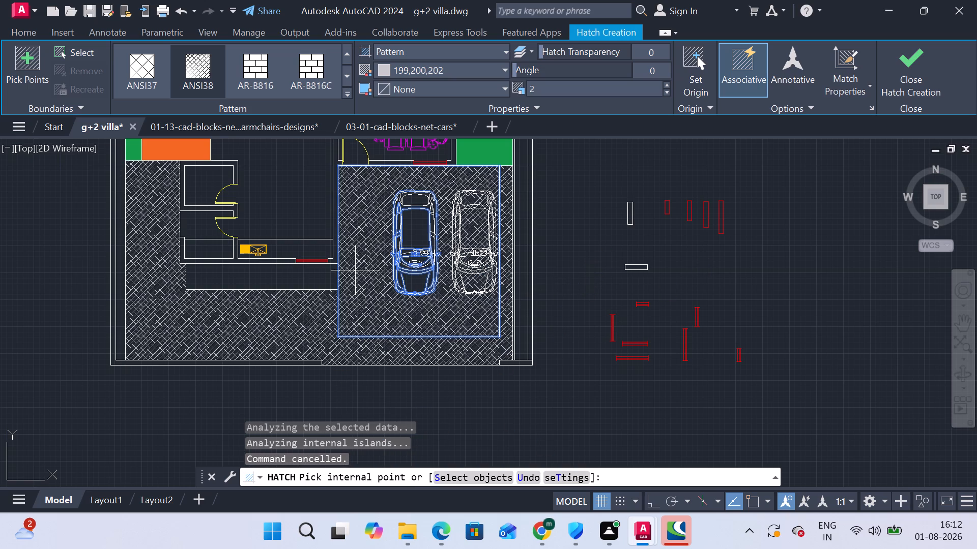
pyautogui.scroll(4, 512, 237)
pyautogui.scroll(2, 463, 261)
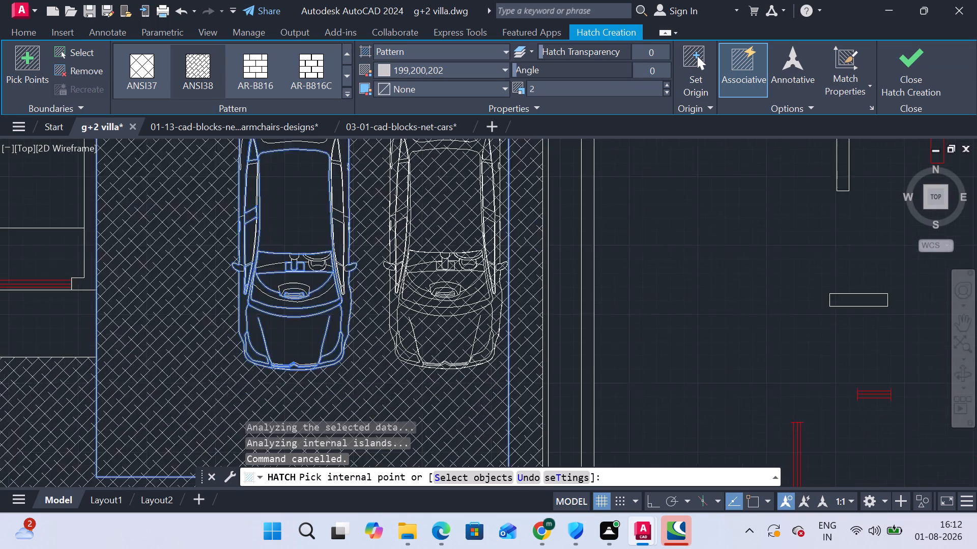
pyautogui.scroll(1, 401, 279)
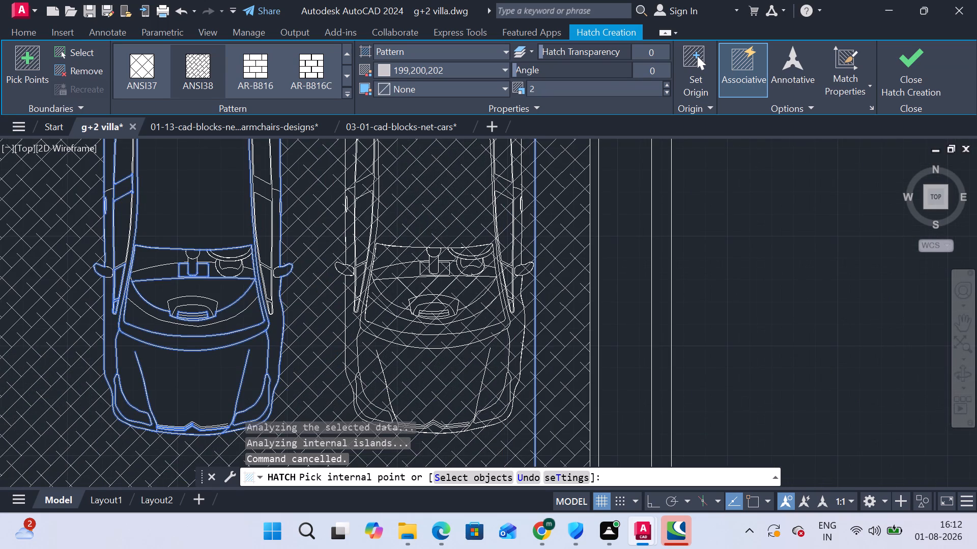
pyautogui.scroll(-5, 401, 279)
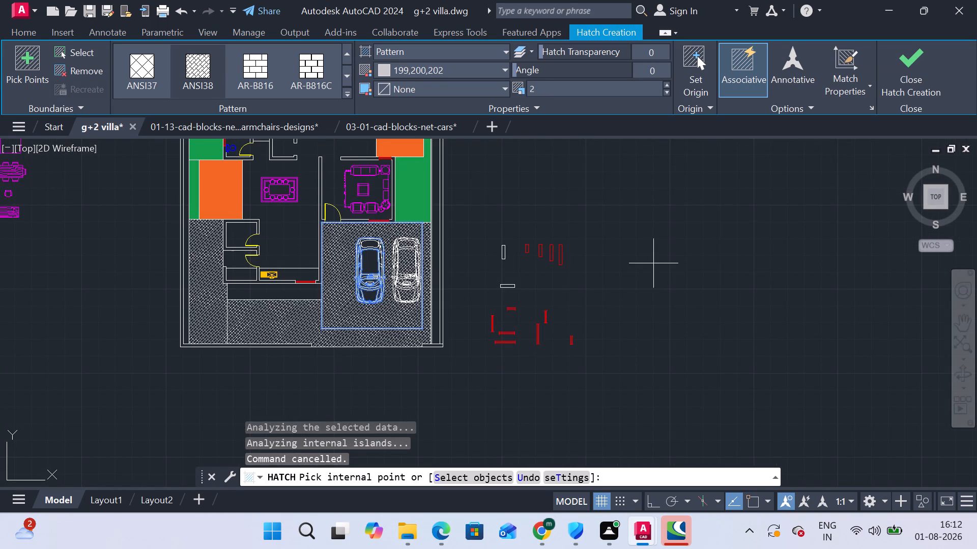
pyautogui.press('Escape')
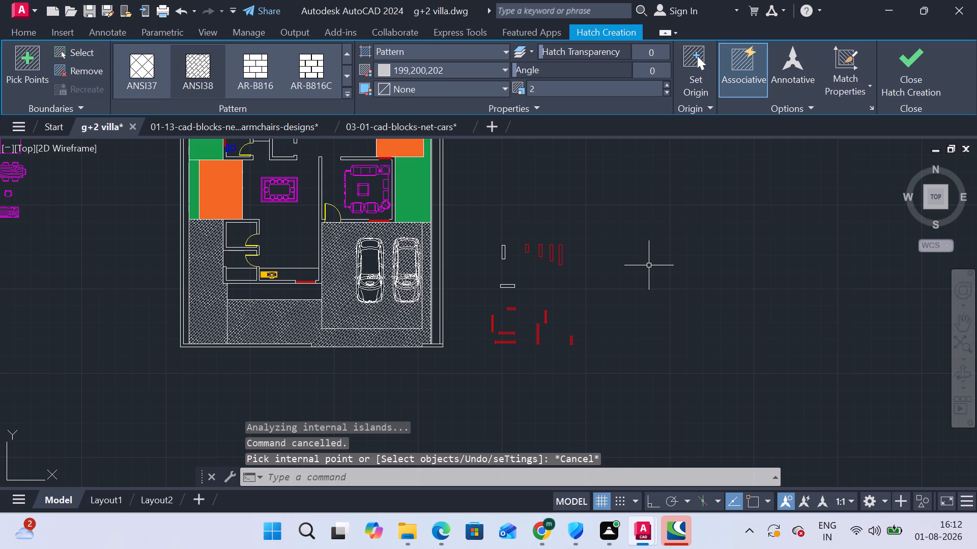
# Delete the east car, the one overlapped by the hatch, from the parking area.
pyautogui.scroll(4, 395, 275)
pyautogui.scroll(-2, 395, 275)
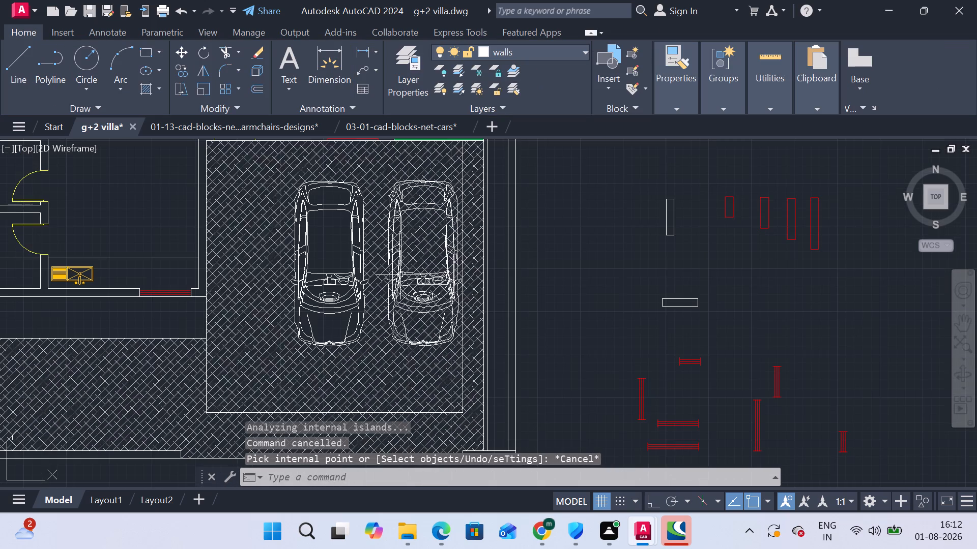
pyautogui.scroll(2, 371, 331)
pyautogui.moveTo(515, 306); pyautogui.dragTo(466, 307, button='middle')
pyautogui.press('Escape')
pyautogui.click(485, 350)
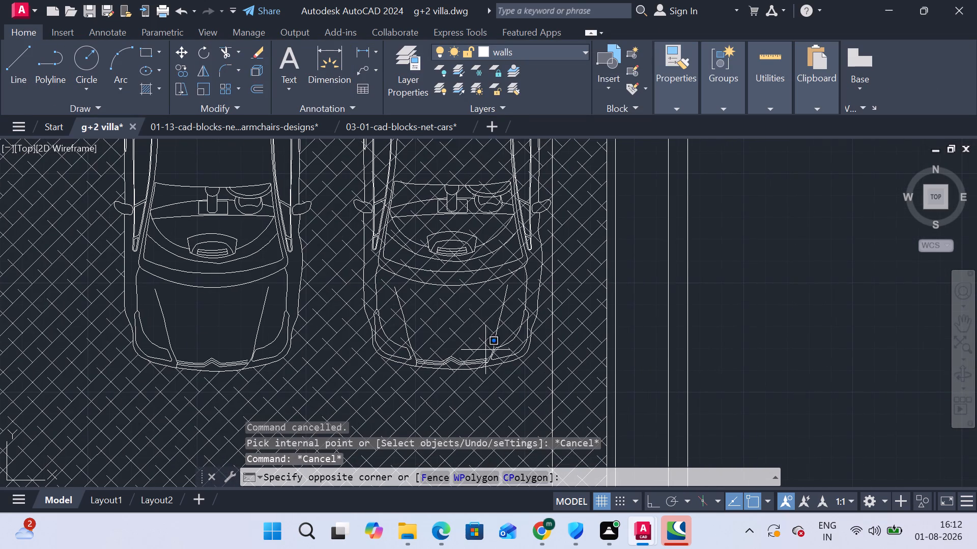
pyautogui.click(464, 333)
pyautogui.press('Escape')
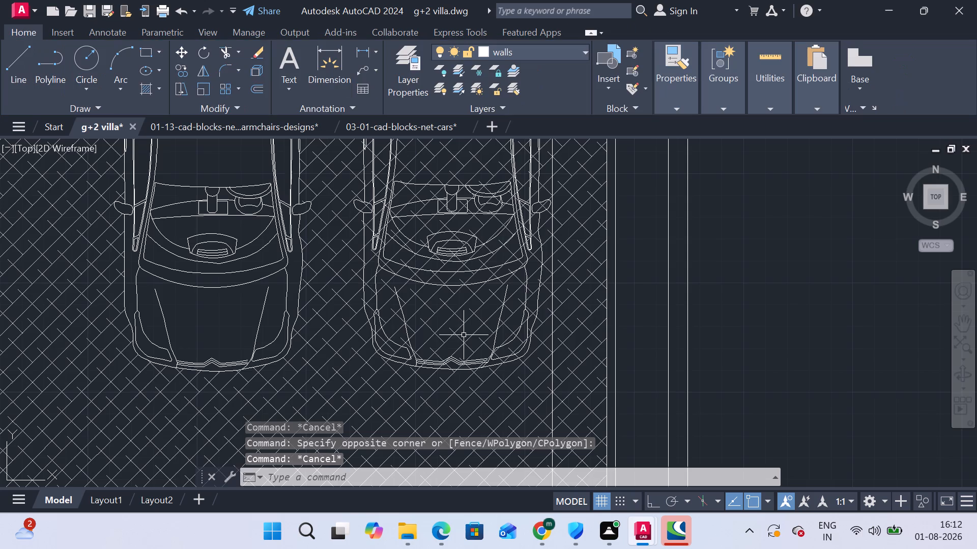
pyautogui.scroll(-2, 497, 310)
pyautogui.press('Escape')
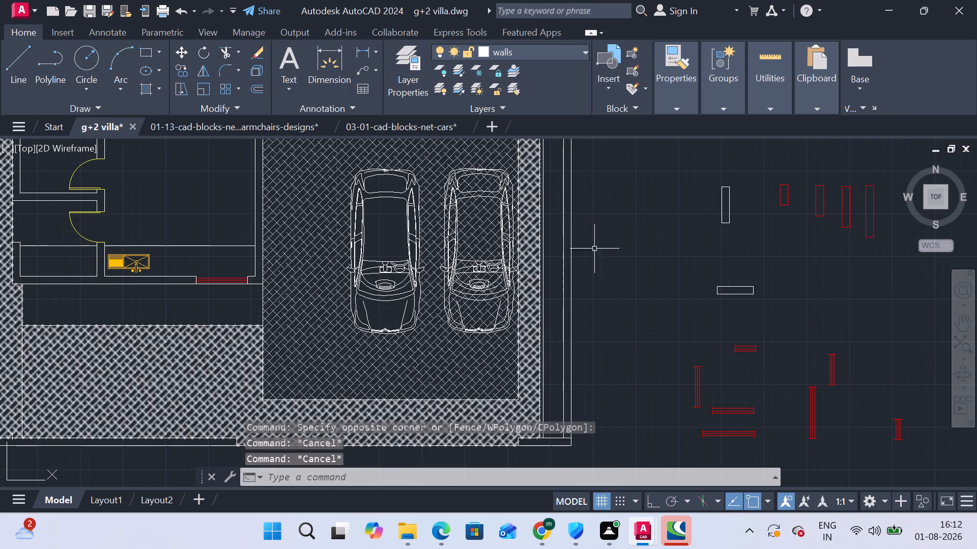
pyautogui.scroll(4, 447, 340)
pyautogui.click(463, 270)
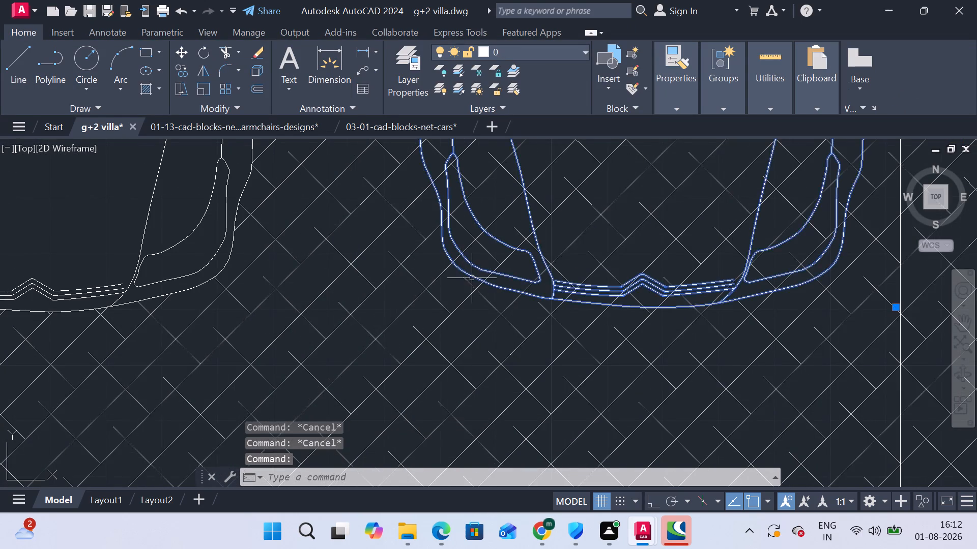
pyautogui.scroll(-3, 473, 281)
pyautogui.press('Delete')
pyautogui.scroll(2, 383, 247)
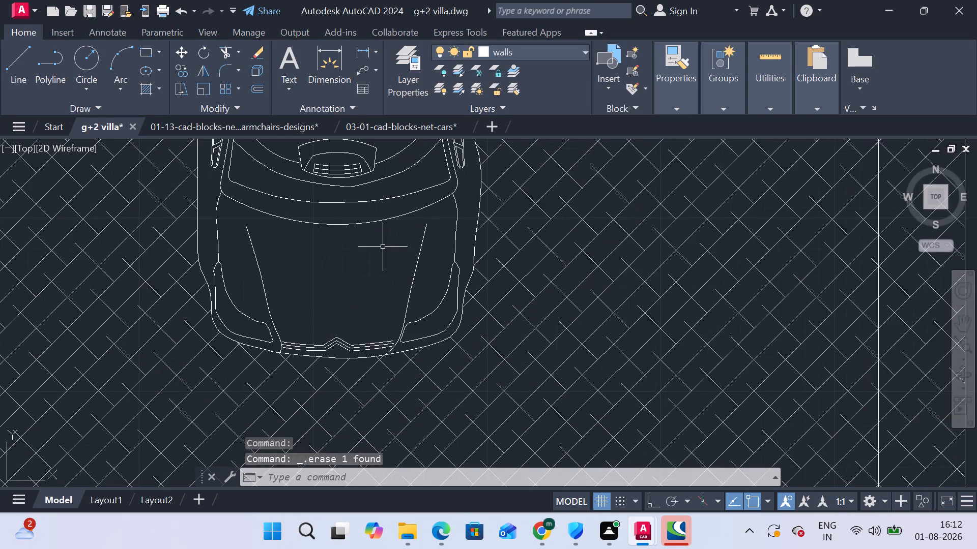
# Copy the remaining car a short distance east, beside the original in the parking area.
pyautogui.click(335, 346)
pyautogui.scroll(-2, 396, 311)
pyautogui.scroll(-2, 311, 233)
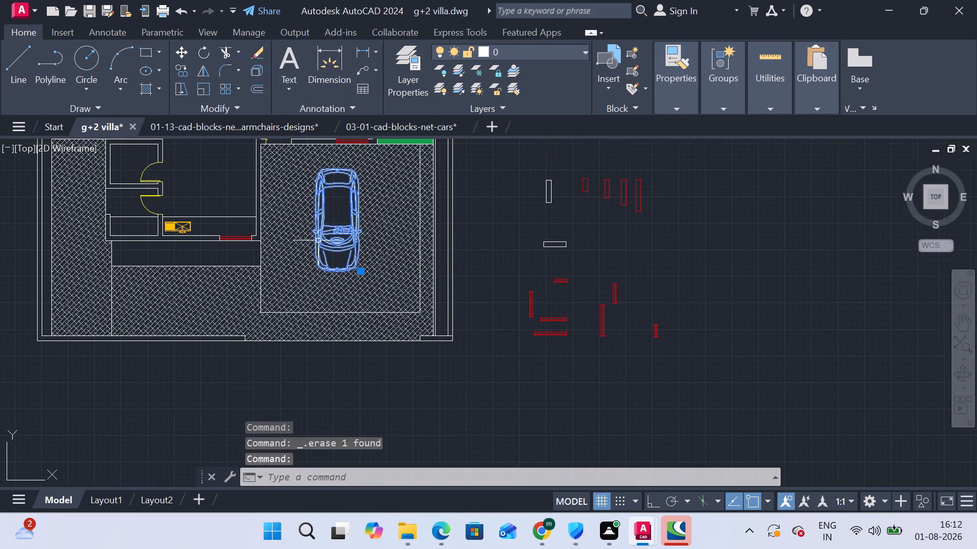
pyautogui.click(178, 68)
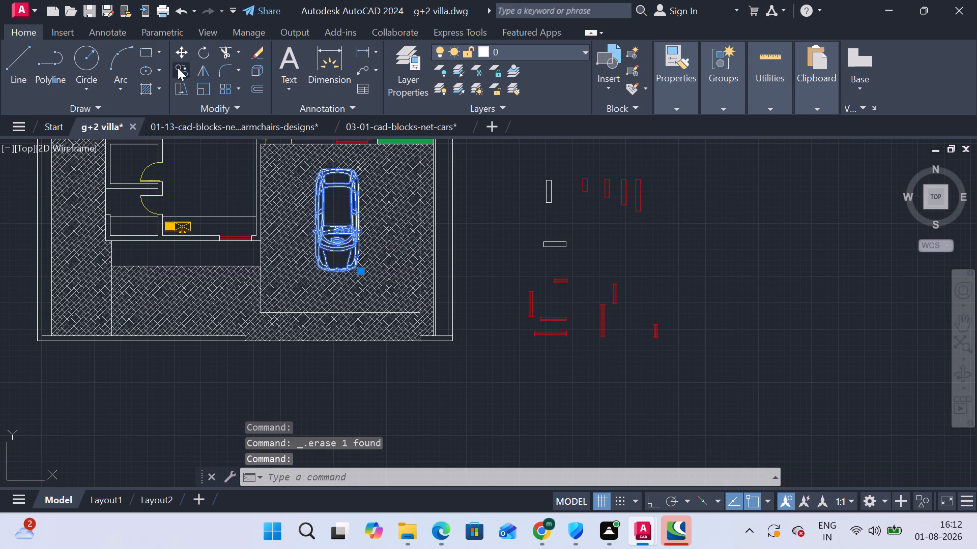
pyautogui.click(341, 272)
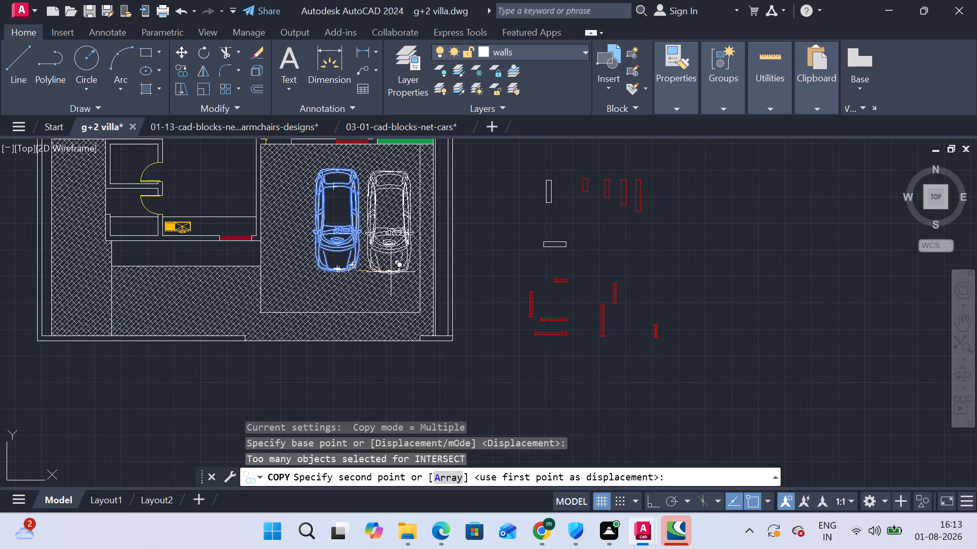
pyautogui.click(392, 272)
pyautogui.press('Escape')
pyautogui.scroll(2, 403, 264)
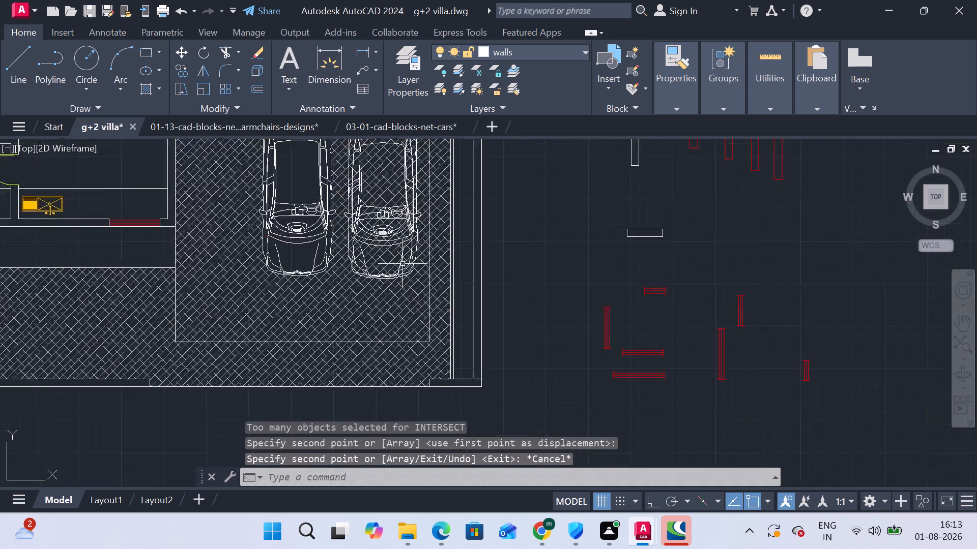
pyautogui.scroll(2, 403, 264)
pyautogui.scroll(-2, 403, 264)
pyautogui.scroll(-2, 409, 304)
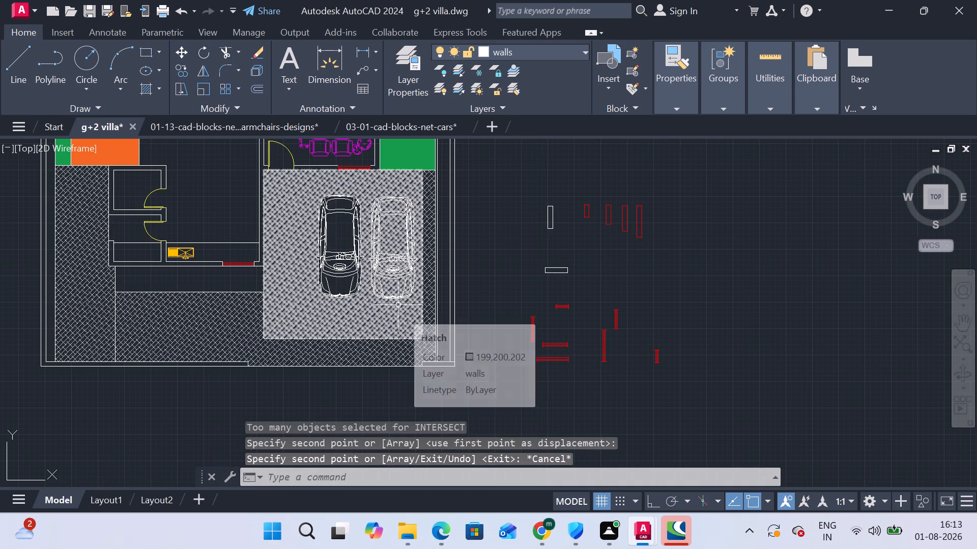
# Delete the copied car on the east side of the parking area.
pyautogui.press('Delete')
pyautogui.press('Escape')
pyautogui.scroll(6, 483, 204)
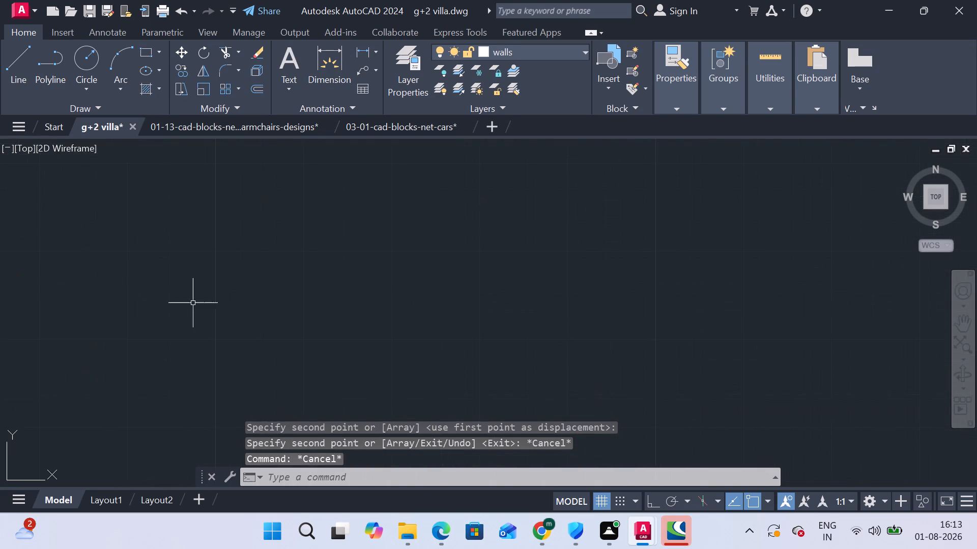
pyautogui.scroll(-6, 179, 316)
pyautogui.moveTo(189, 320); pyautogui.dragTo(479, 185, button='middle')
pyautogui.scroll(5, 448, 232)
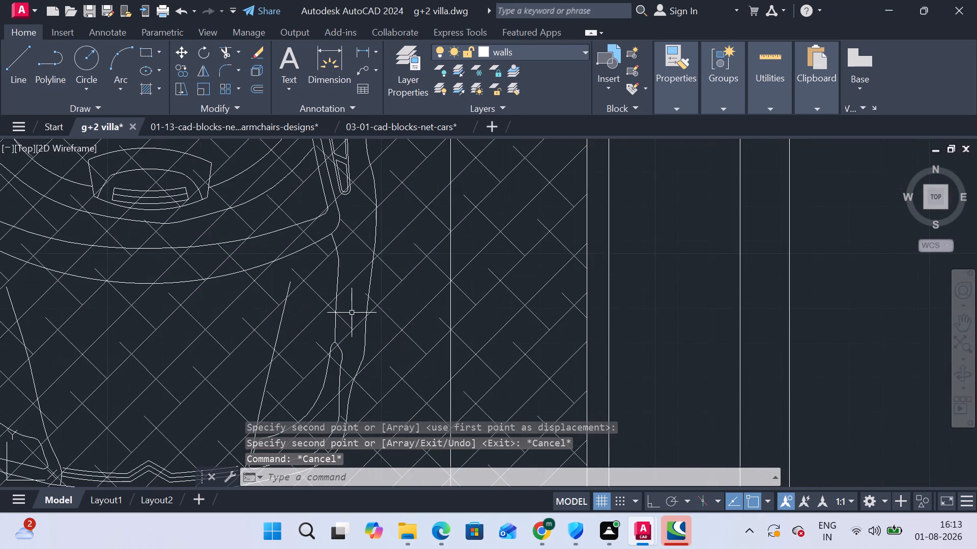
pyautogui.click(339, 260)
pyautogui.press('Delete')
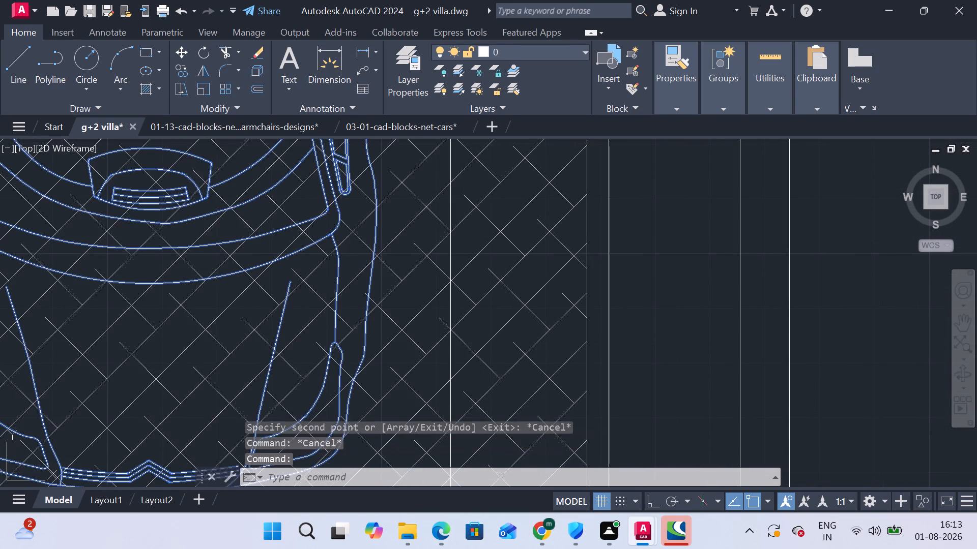
# Examine the whole ground floor plan, from the hatched parking and front paving to the rear yards and rooms.
pyautogui.scroll(-3, 361, 268)
pyautogui.scroll(-3, 320, 272)
pyautogui.scroll(2, 266, 257)
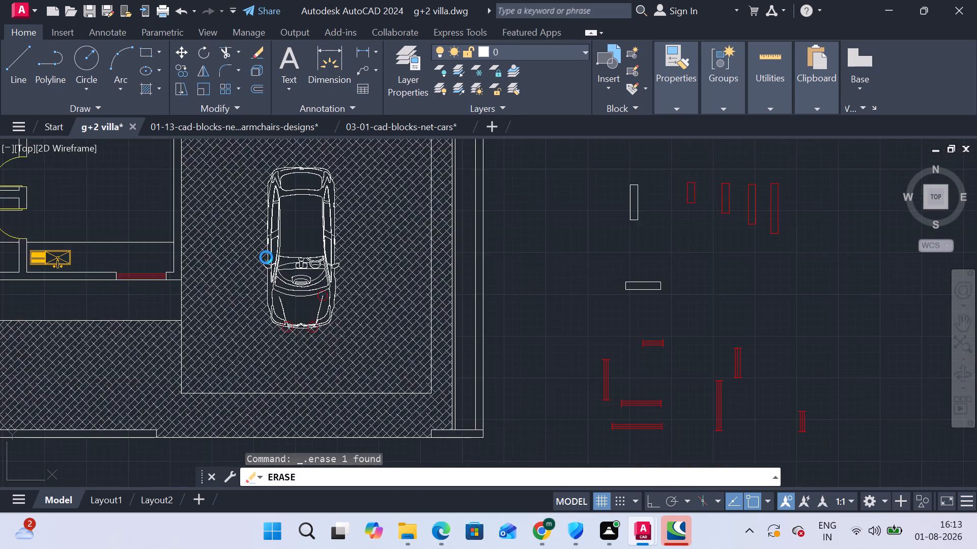
pyautogui.moveTo(267, 257); pyautogui.dragTo(311, 309, button='middle')
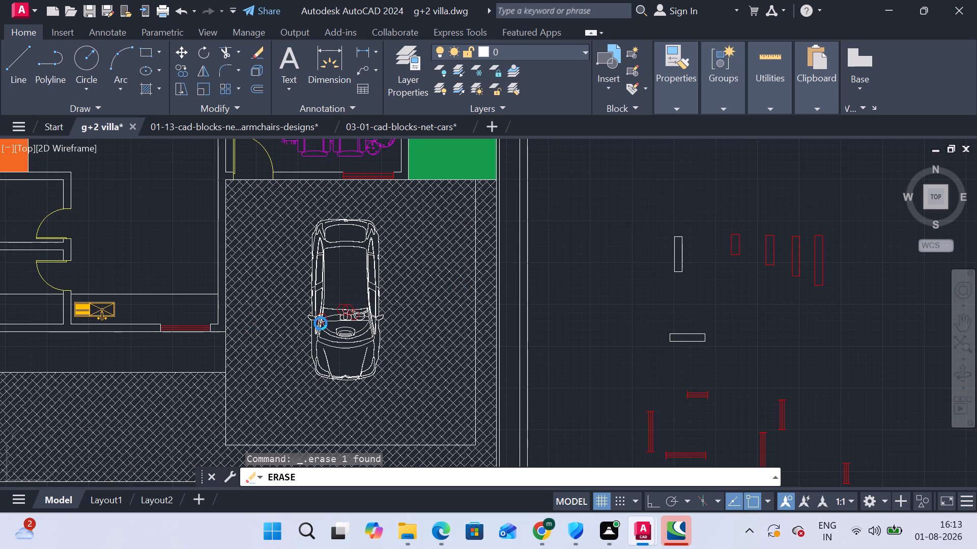
pyautogui.scroll(2, 326, 323)
pyautogui.scroll(-3, 329, 322)
pyautogui.moveTo(328, 211); pyautogui.dragTo(328, 213, button='middle')
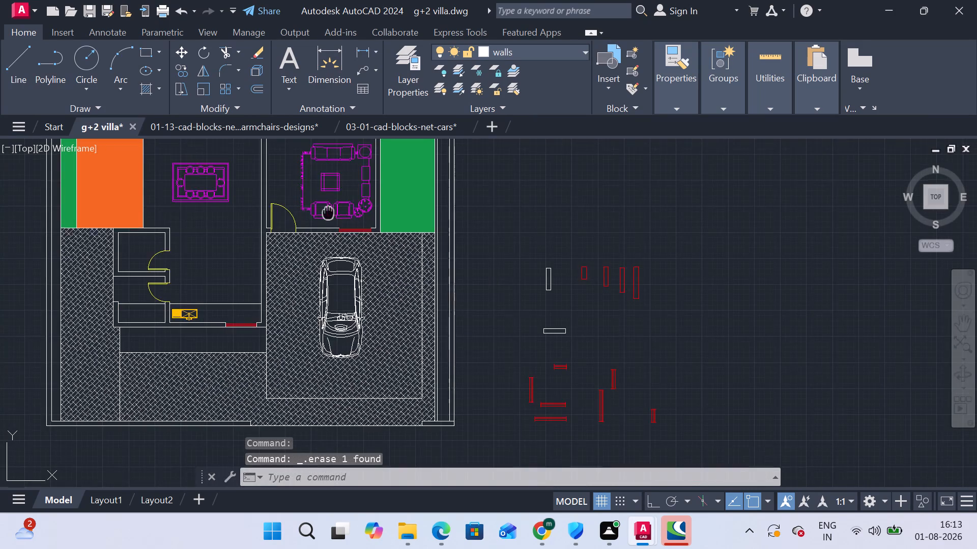
pyautogui.moveTo(328, 213); pyautogui.dragTo(372, 309, button='middle')
pyautogui.scroll(-2, 272, 317)
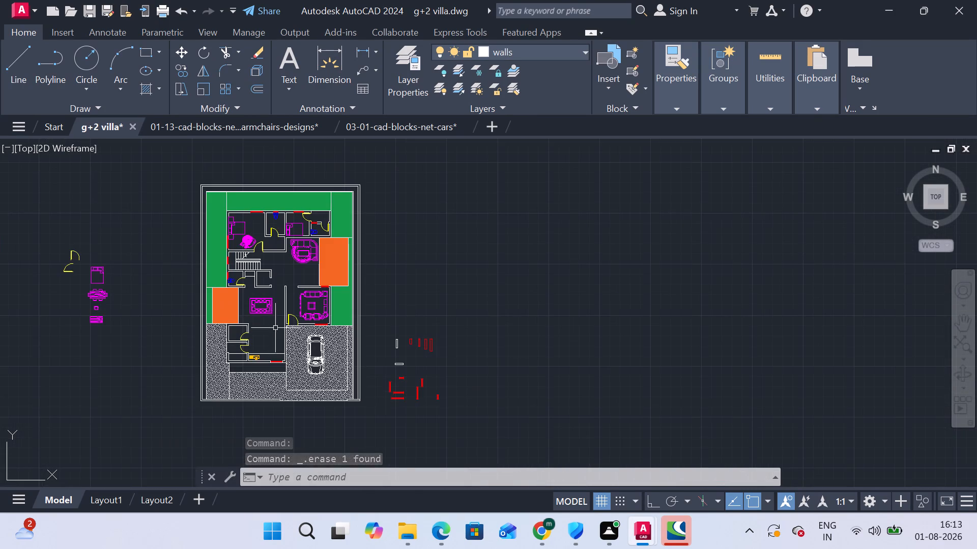
pyautogui.scroll(1, 262, 273)
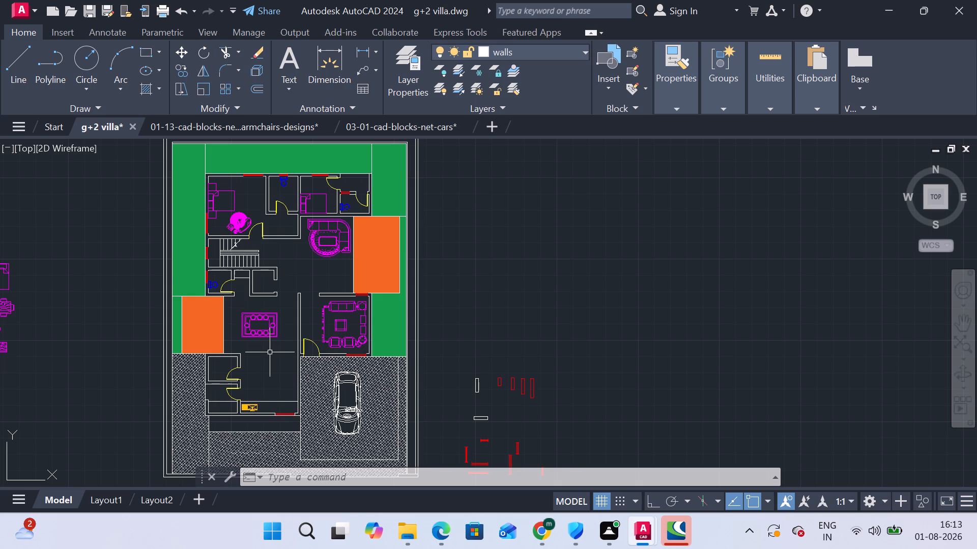
pyautogui.scroll(1, 269, 355)
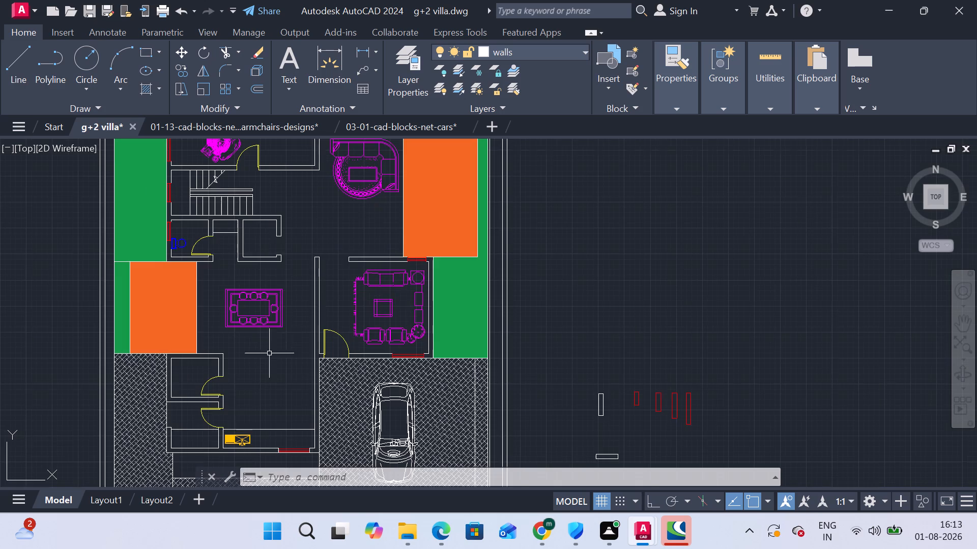
pyautogui.scroll(-2, 339, 267)
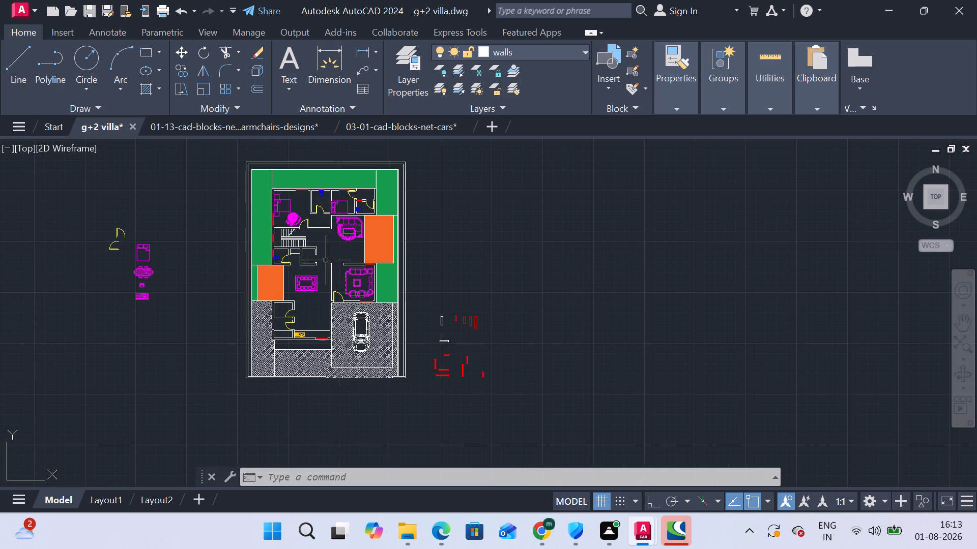
pyautogui.moveTo(326, 260); pyautogui.dragTo(331, 260, button='middle')
pyautogui.scroll(1, 331, 260)
pyautogui.middleClick(331, 260)
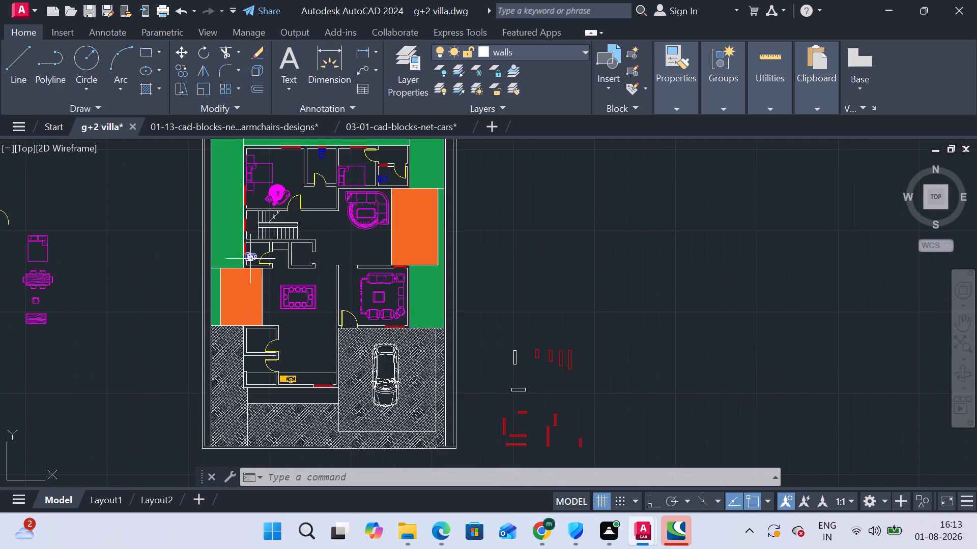
pyautogui.moveTo(252, 264); pyautogui.dragTo(253, 321, button='middle')
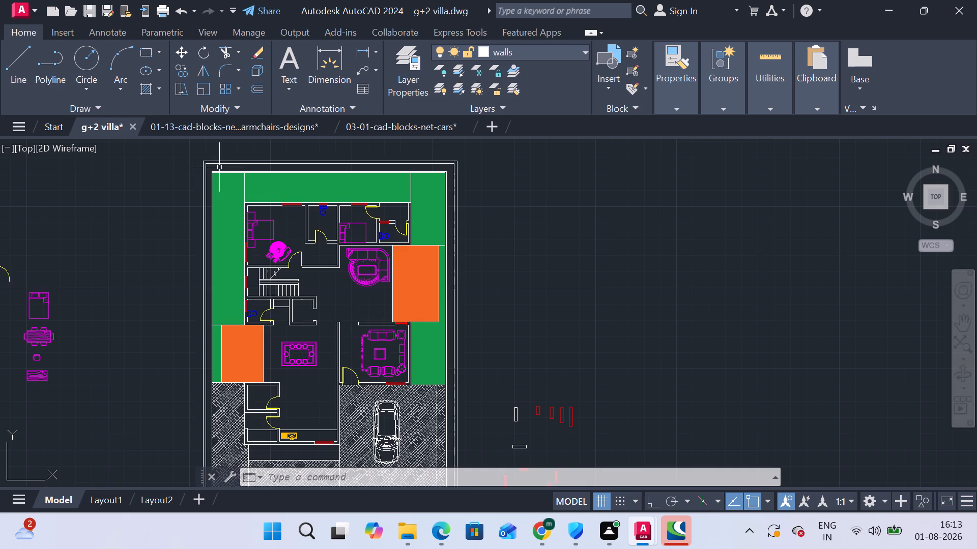
pyautogui.scroll(1, 219, 167)
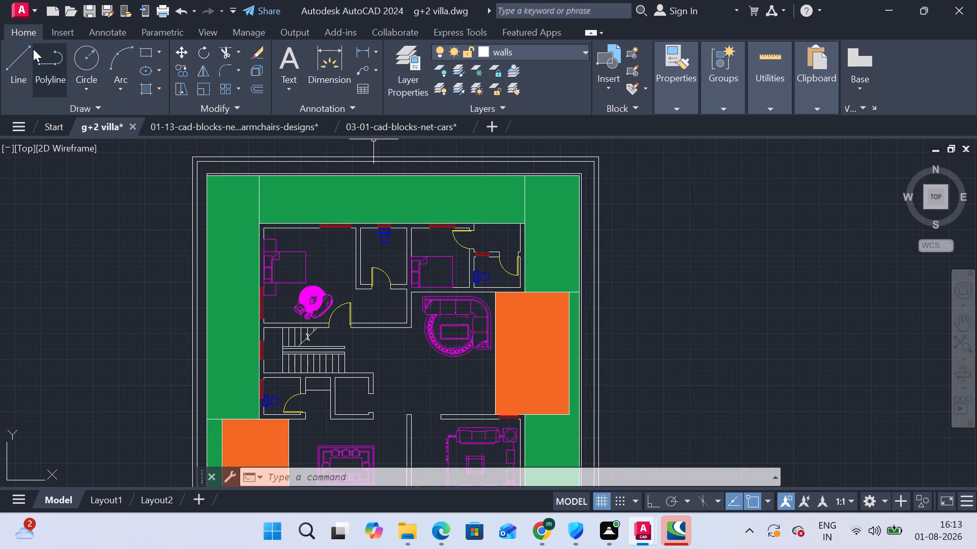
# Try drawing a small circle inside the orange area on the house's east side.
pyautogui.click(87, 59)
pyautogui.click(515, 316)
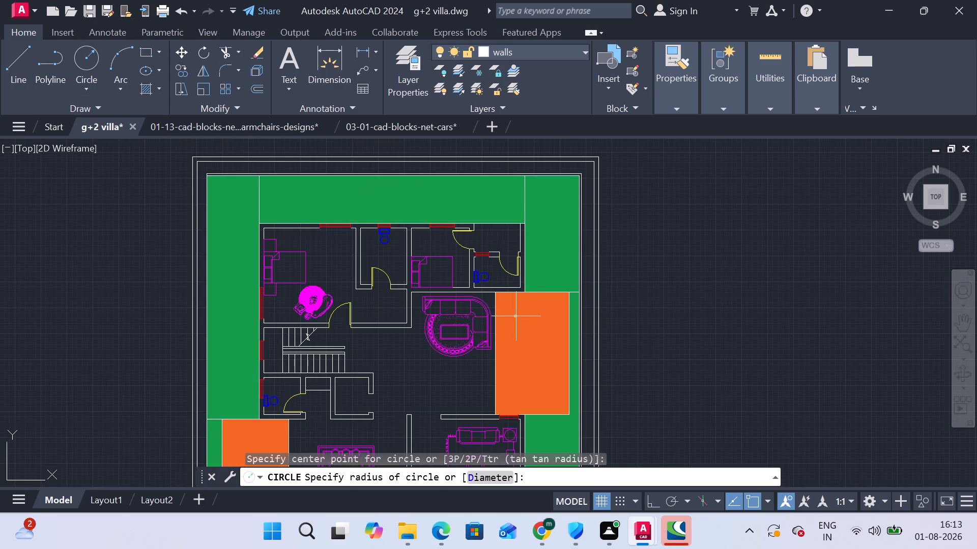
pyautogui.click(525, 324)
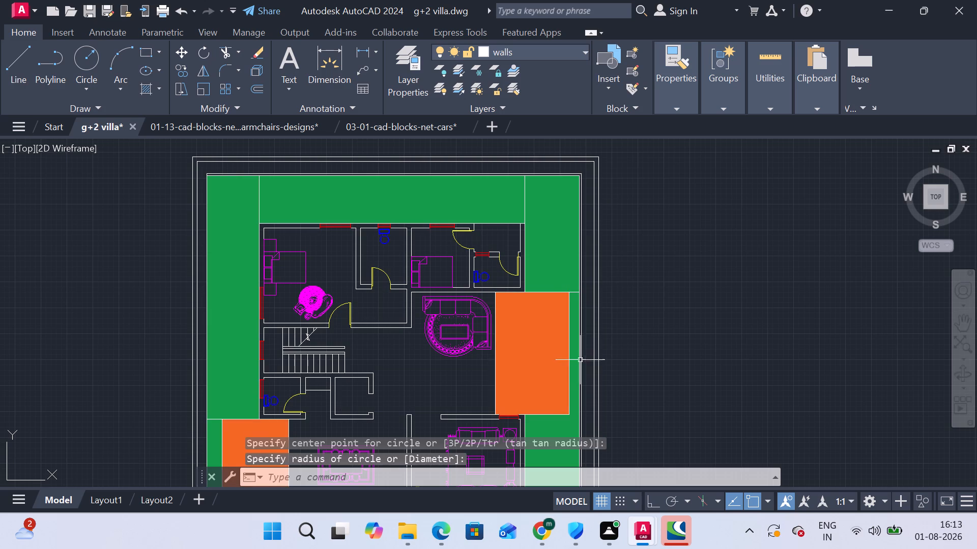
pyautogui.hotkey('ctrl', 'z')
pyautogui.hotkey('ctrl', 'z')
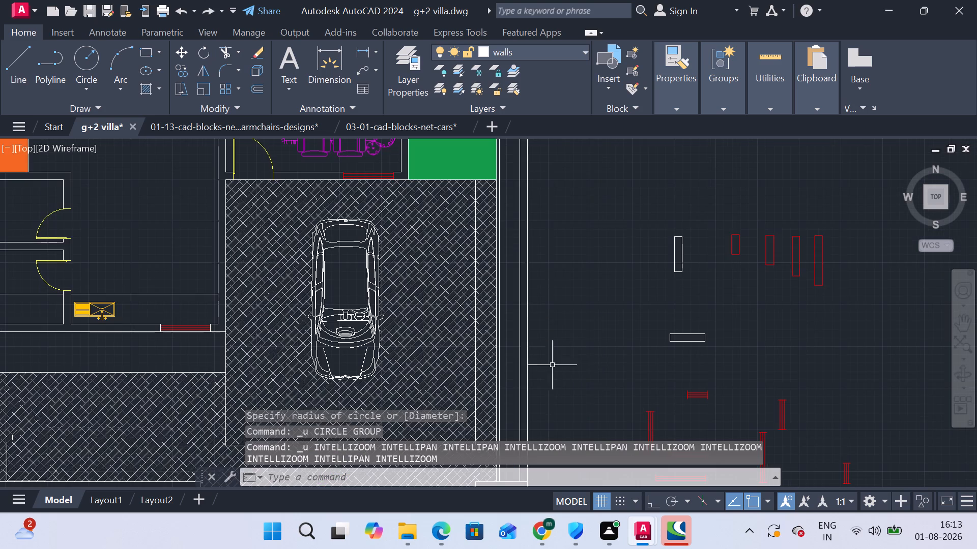
# Review the ground floor rooms and outdoor hatches, from the rear bedrooms to the kitchen and parking area.
pyautogui.scroll(-2, 483, 344)
pyautogui.moveTo(491, 236); pyautogui.dragTo(499, 307, button='middle')
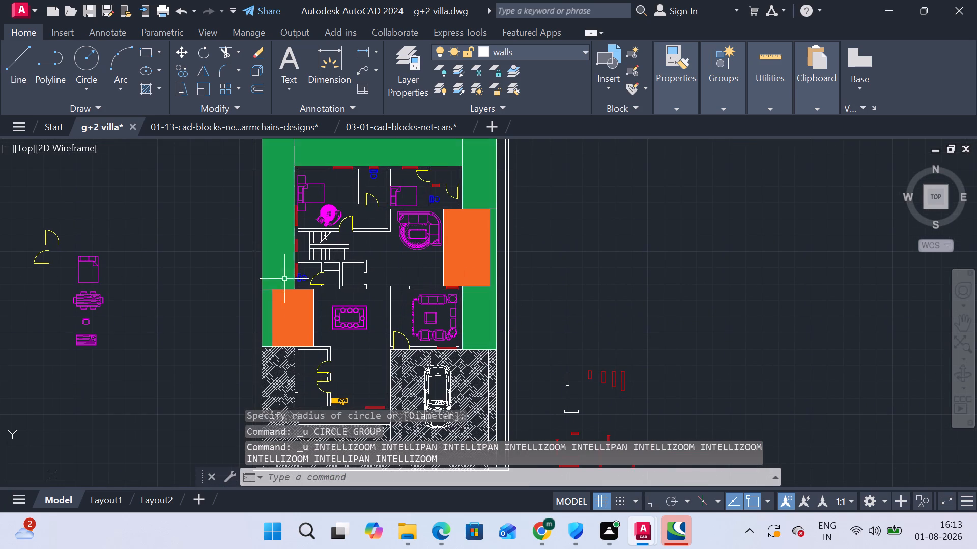
pyautogui.scroll(1, 302, 307)
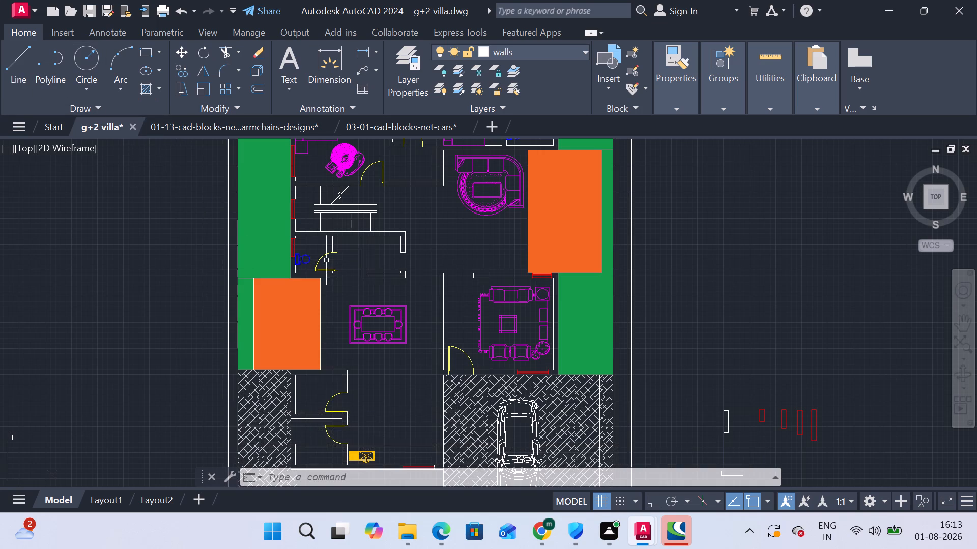
pyautogui.moveTo(362, 298); pyautogui.dragTo(374, 353, button='middle')
pyautogui.scroll(-1, 373, 337)
pyautogui.moveTo(406, 341); pyautogui.dragTo(405, 337, button='middle')
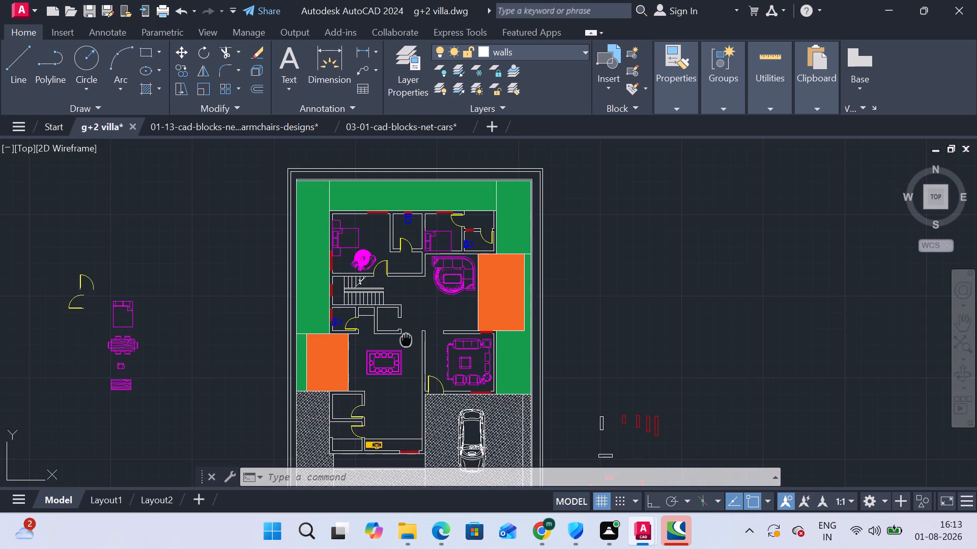
pyautogui.moveTo(405, 337); pyautogui.dragTo(373, 279, button='middle')
pyautogui.scroll(1, 359, 345)
pyautogui.moveTo(359, 345); pyautogui.dragTo(350, 307, button='middle')
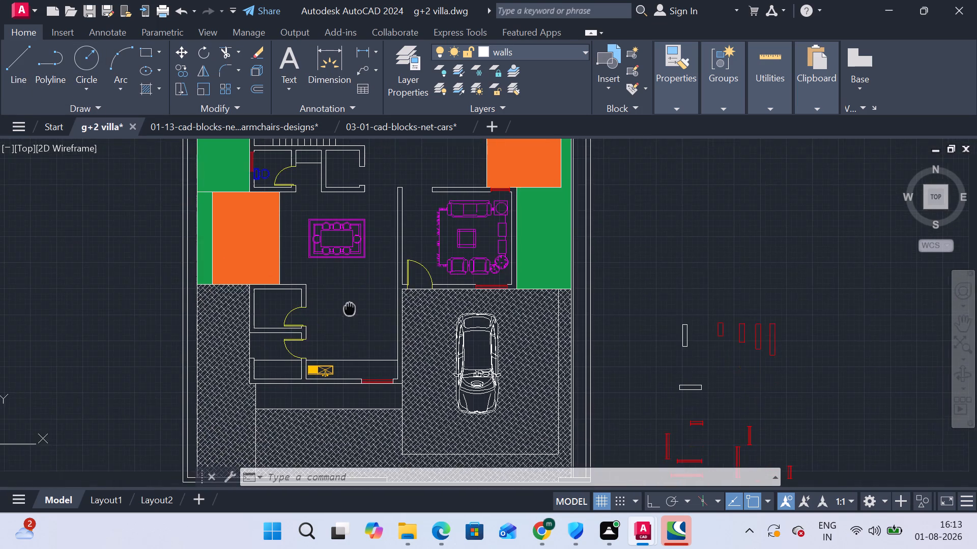
pyautogui.moveTo(350, 307); pyautogui.dragTo(349, 307, button='middle')
pyautogui.scroll(2, 298, 327)
pyautogui.moveTo(297, 326); pyautogui.dragTo(297, 280, button='middle')
pyautogui.scroll(-2, 297, 280)
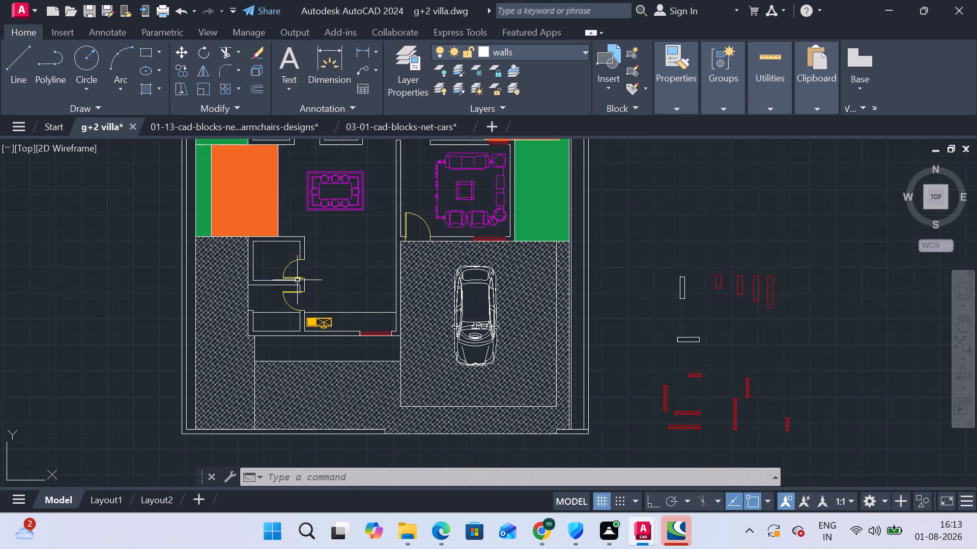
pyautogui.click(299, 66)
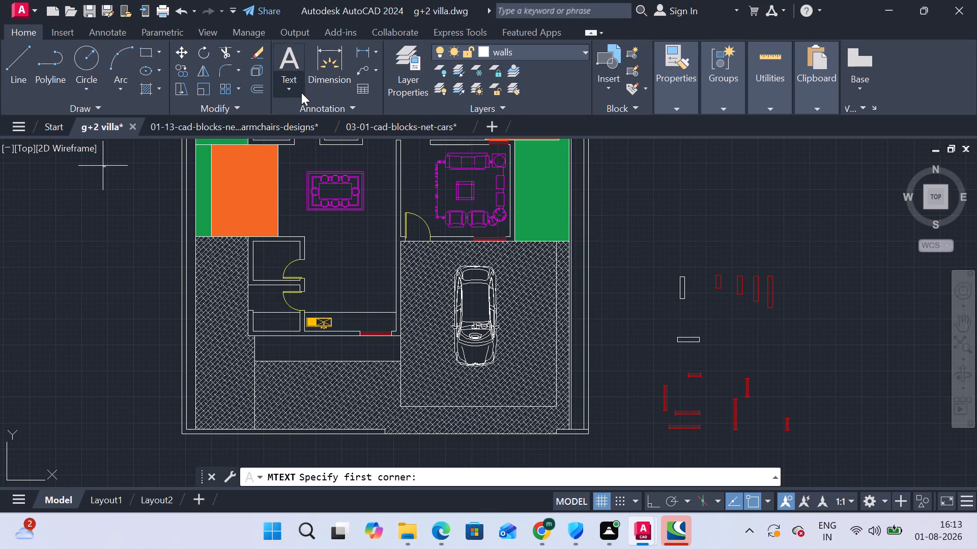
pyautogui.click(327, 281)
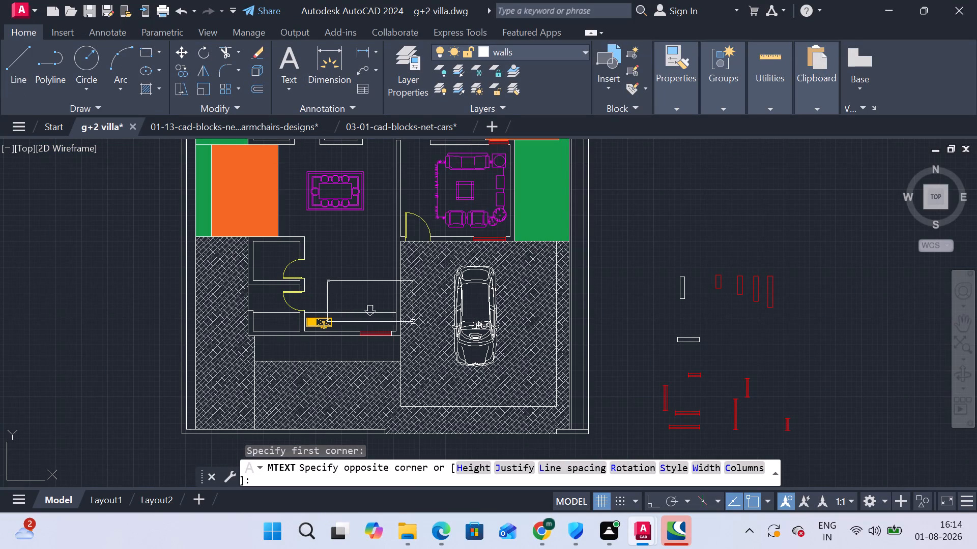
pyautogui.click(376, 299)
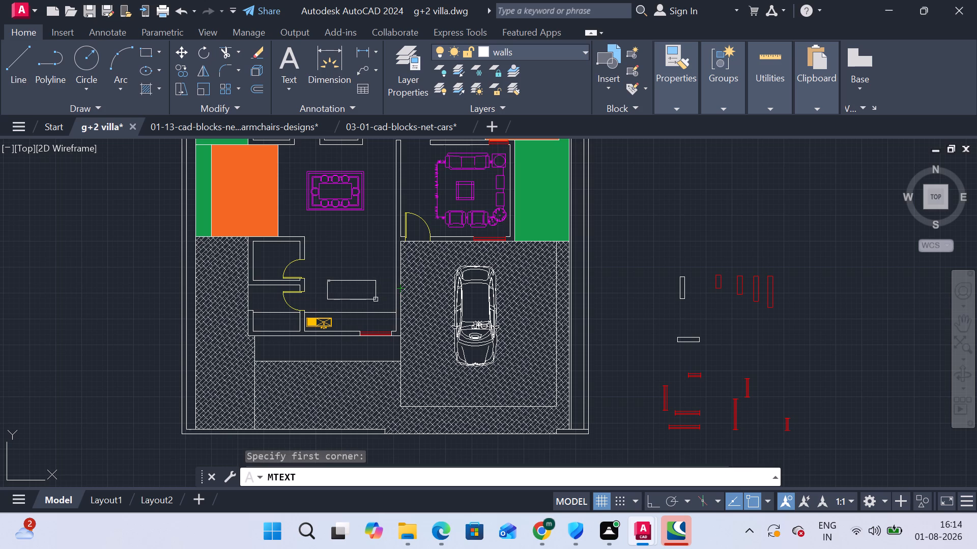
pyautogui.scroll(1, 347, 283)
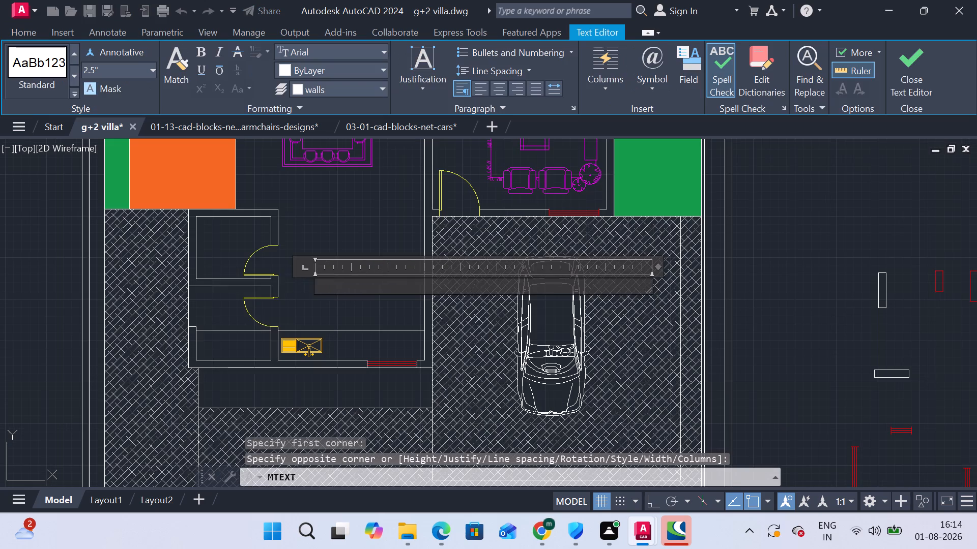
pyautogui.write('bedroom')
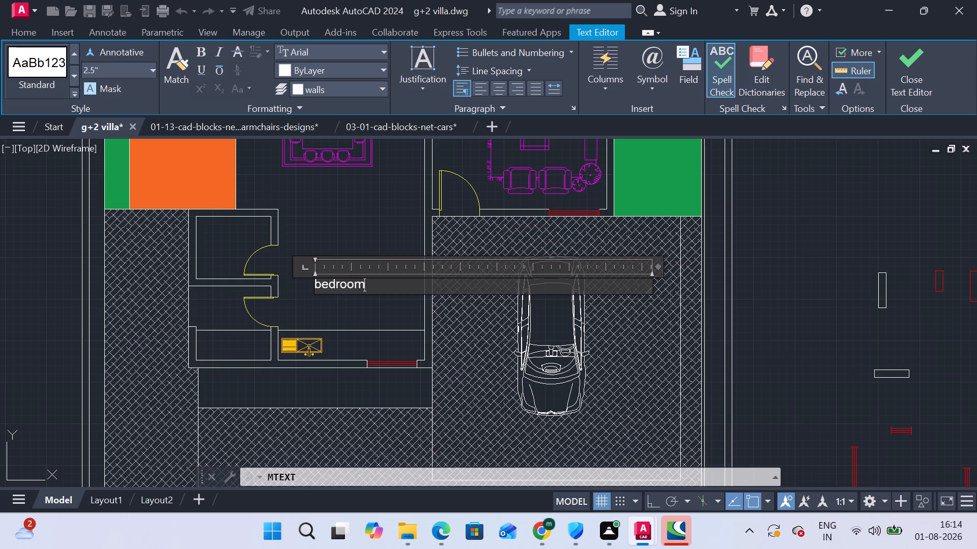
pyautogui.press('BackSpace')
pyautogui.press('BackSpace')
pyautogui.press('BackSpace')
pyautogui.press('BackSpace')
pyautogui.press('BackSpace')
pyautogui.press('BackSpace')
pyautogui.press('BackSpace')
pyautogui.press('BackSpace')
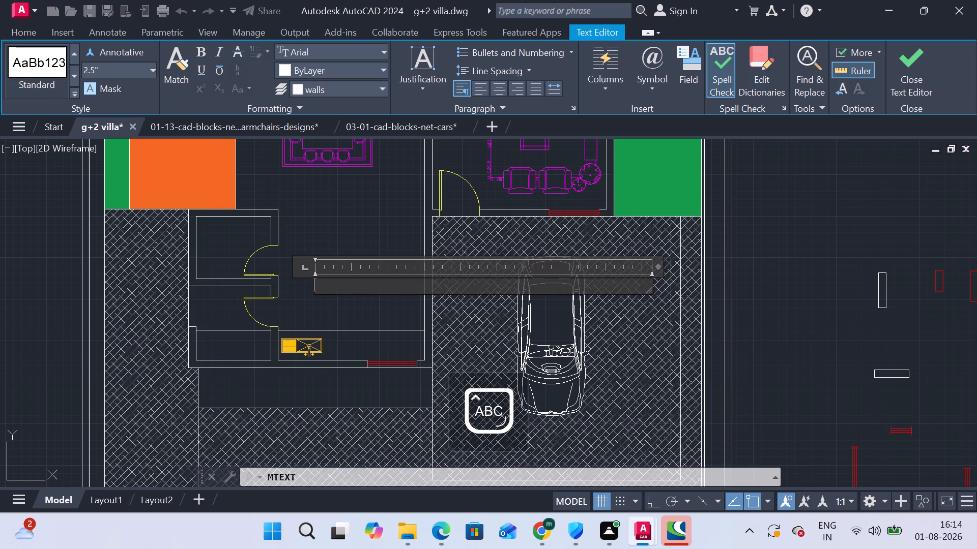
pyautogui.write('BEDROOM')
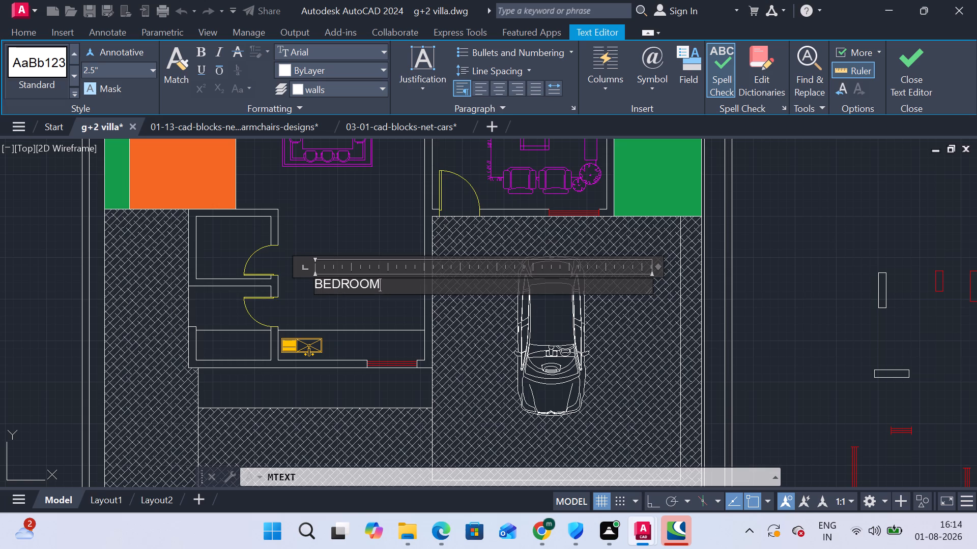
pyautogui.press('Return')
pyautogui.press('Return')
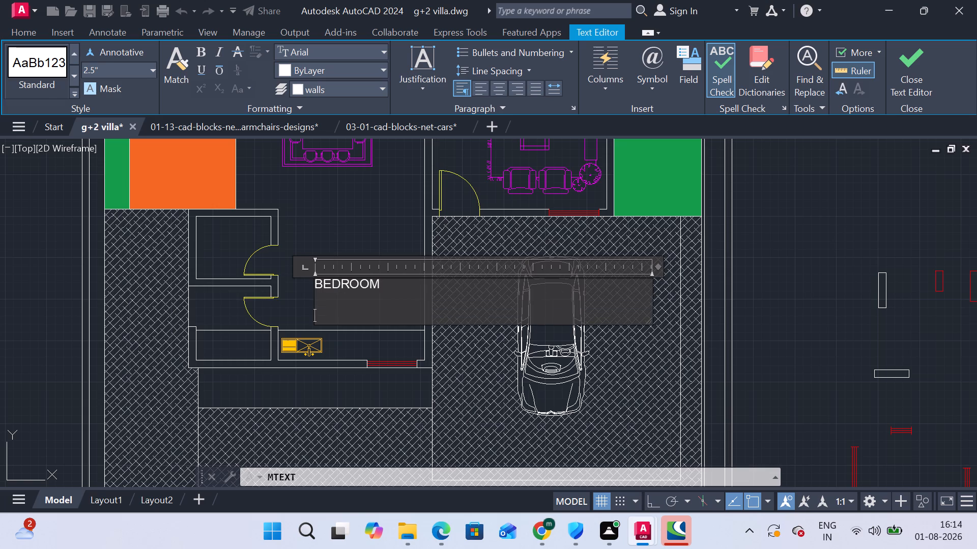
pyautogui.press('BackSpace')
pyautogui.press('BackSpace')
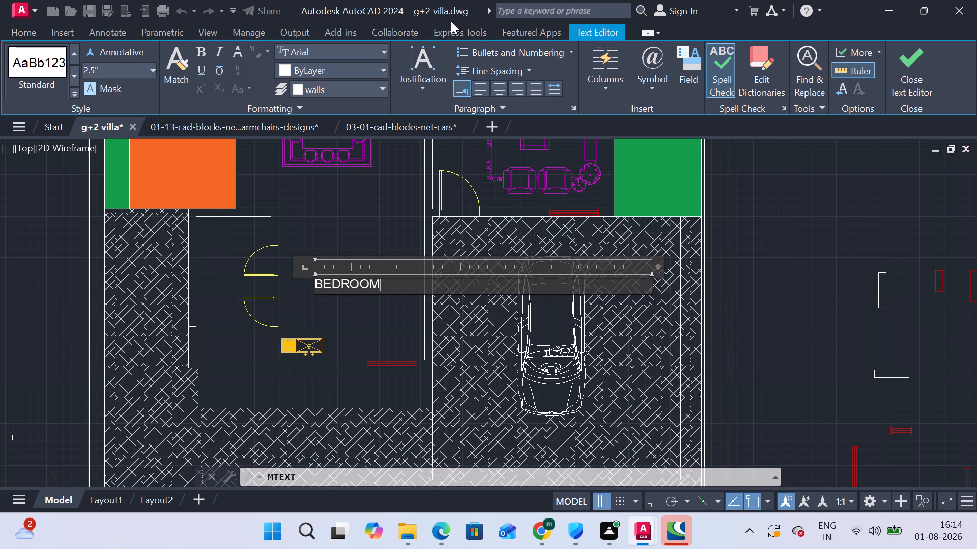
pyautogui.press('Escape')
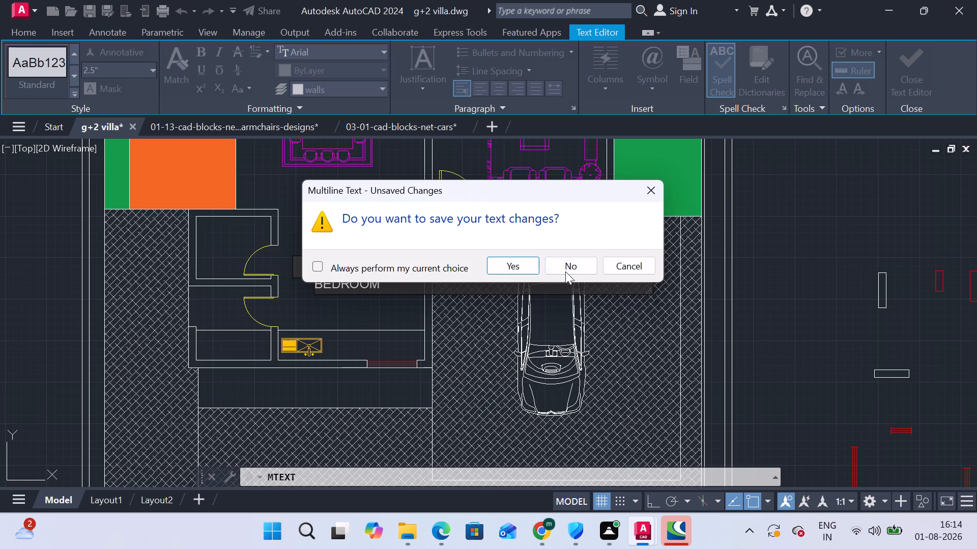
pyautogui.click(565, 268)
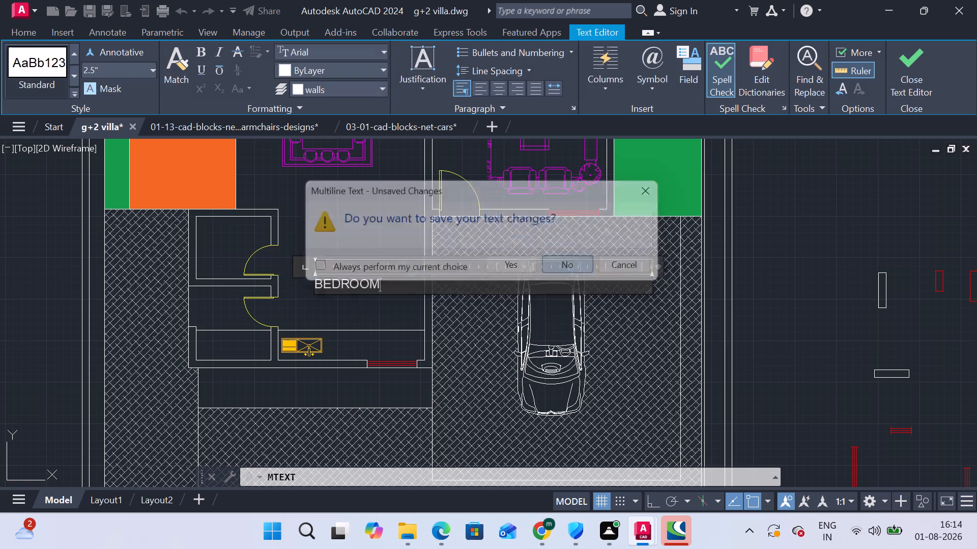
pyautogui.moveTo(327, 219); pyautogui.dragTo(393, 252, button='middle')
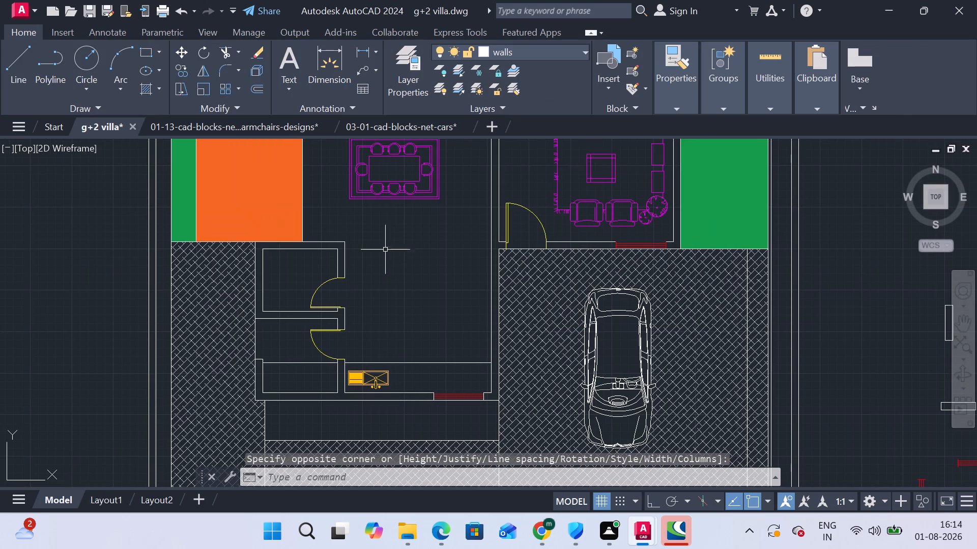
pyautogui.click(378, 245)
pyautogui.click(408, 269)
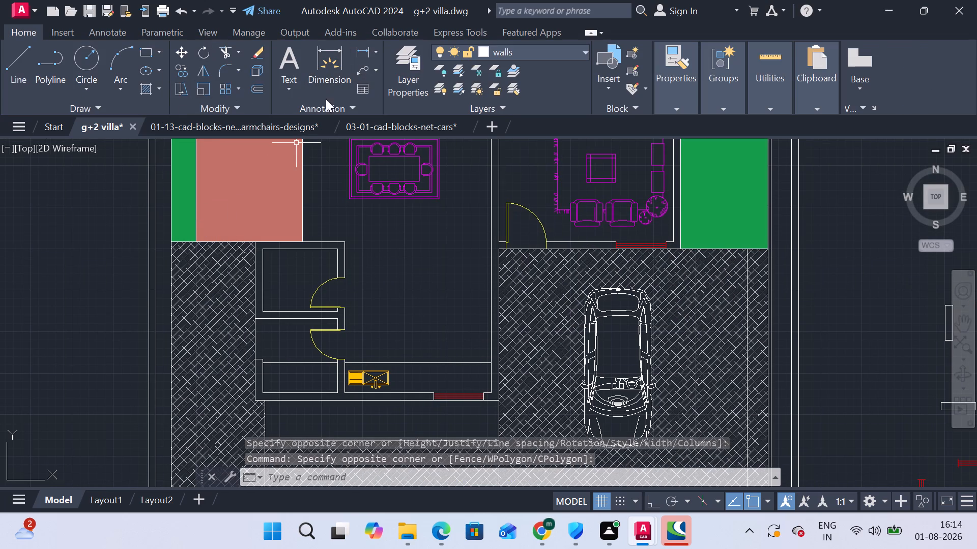
# Add horizontal single-line text about 1'-3.6" high south of the dining table, reading "BEDROOM" with "5 X4" on the second line.
pyautogui.click(291, 89)
pyautogui.click(313, 135)
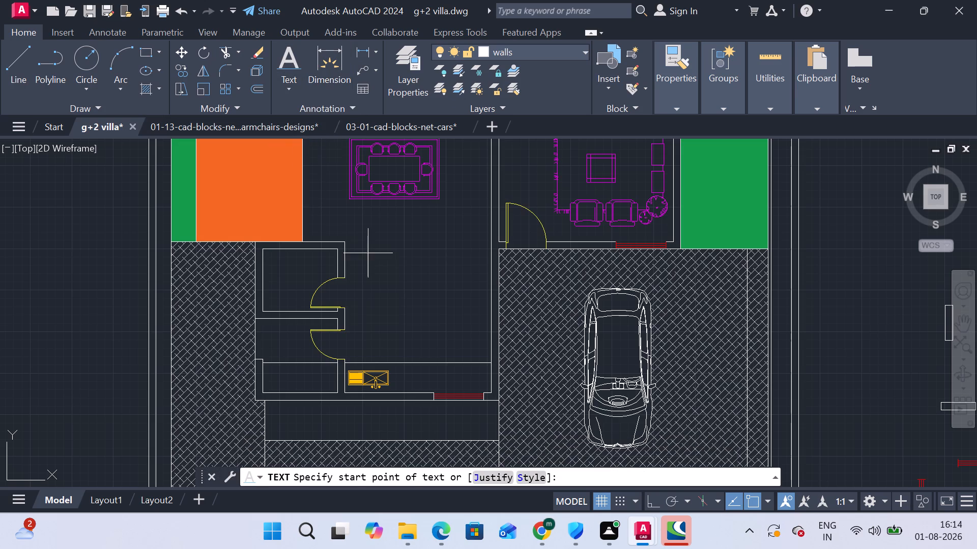
pyautogui.click(368, 252)
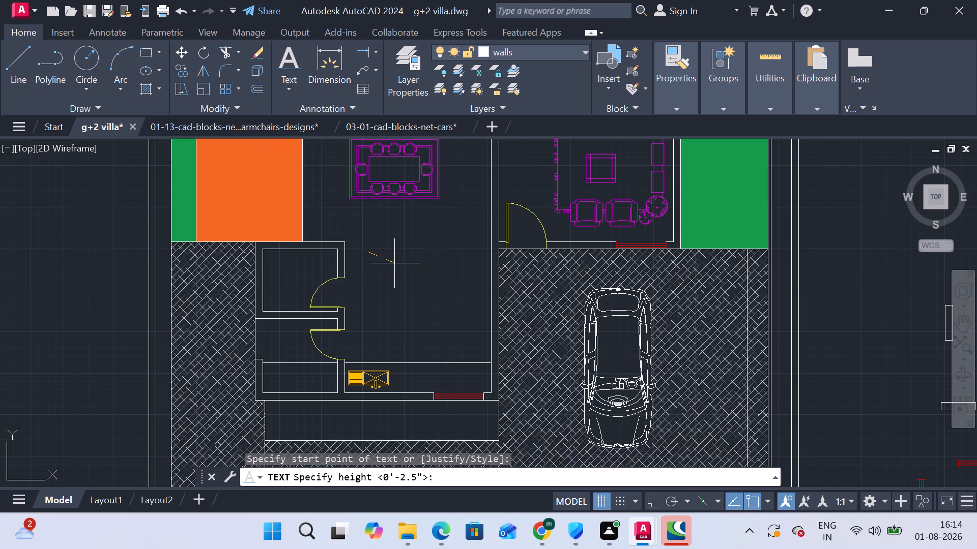
pyautogui.scroll(1, 391, 253)
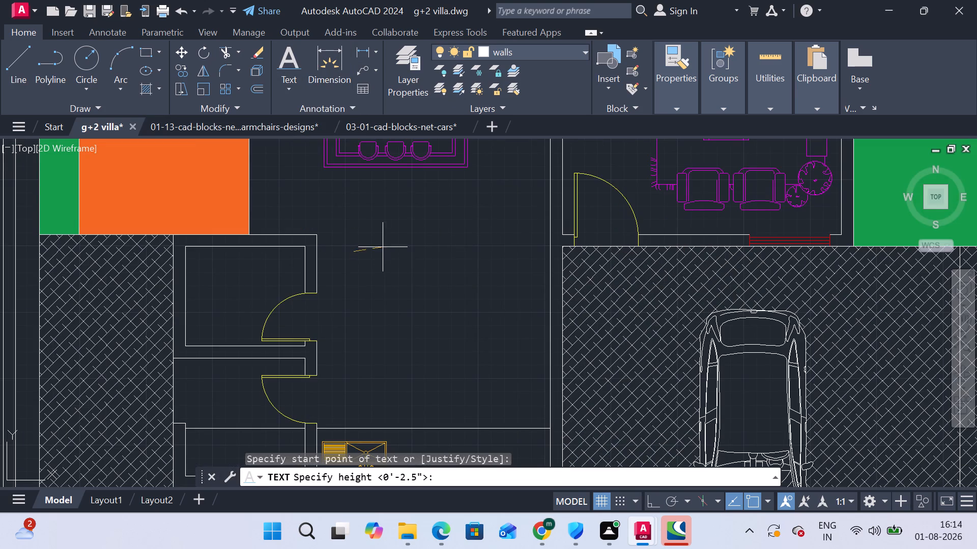
pyautogui.click(353, 231)
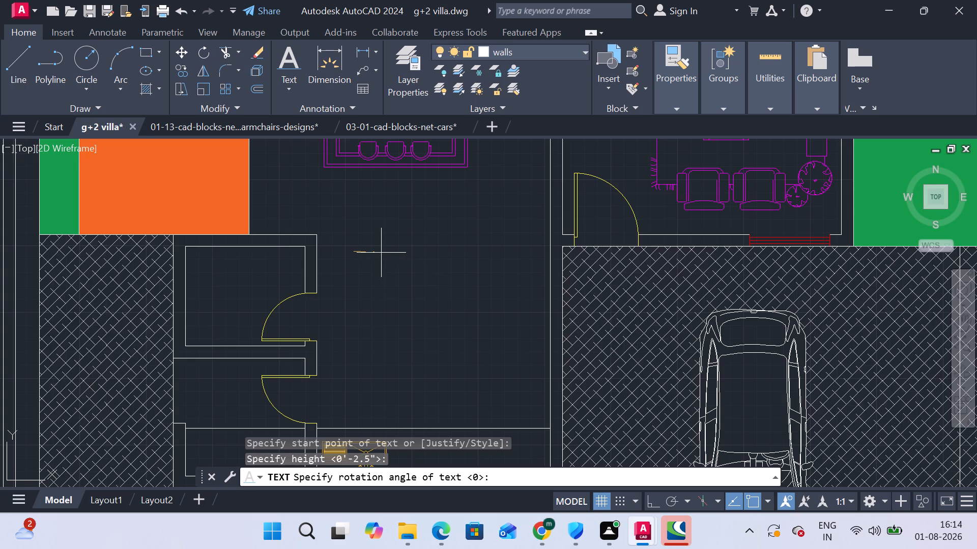
pyautogui.press('F8')
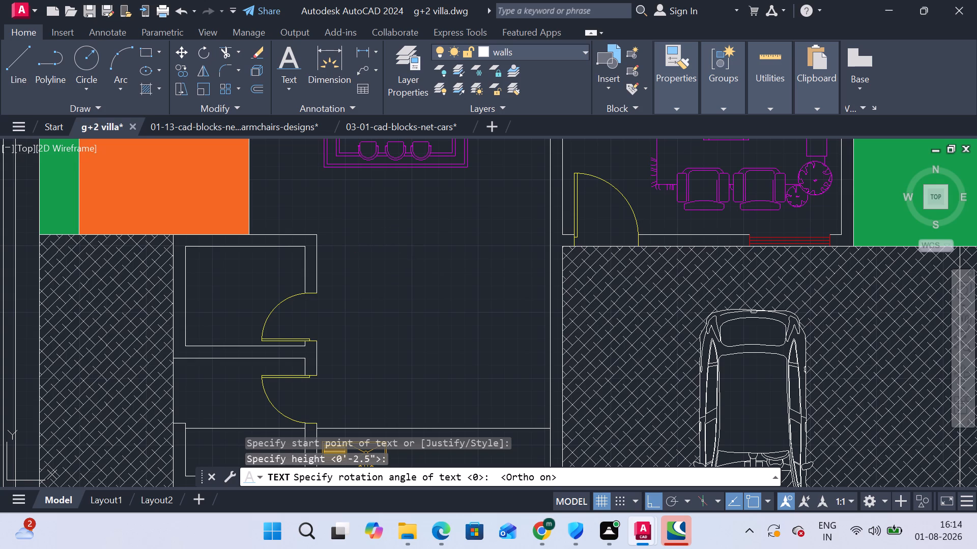
pyautogui.click(392, 247)
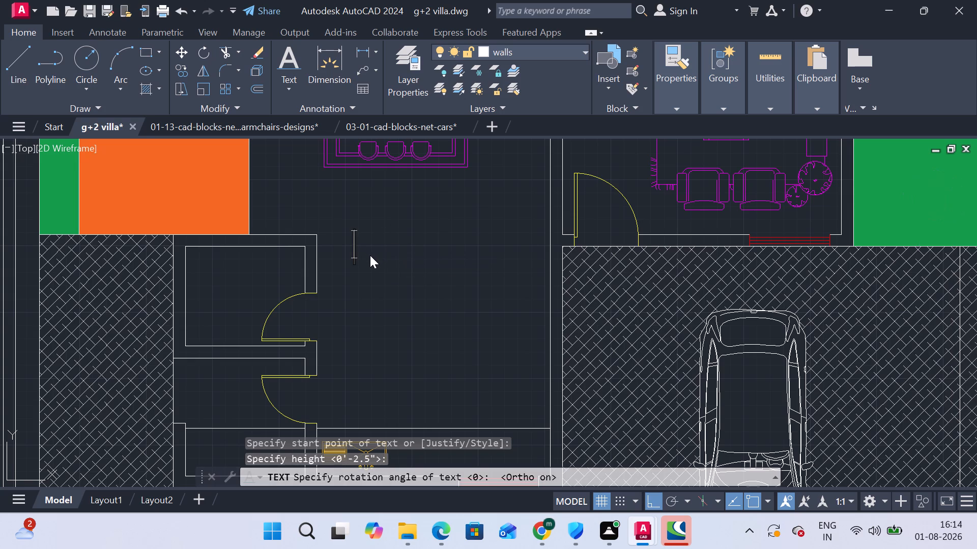
pyautogui.write('BED')
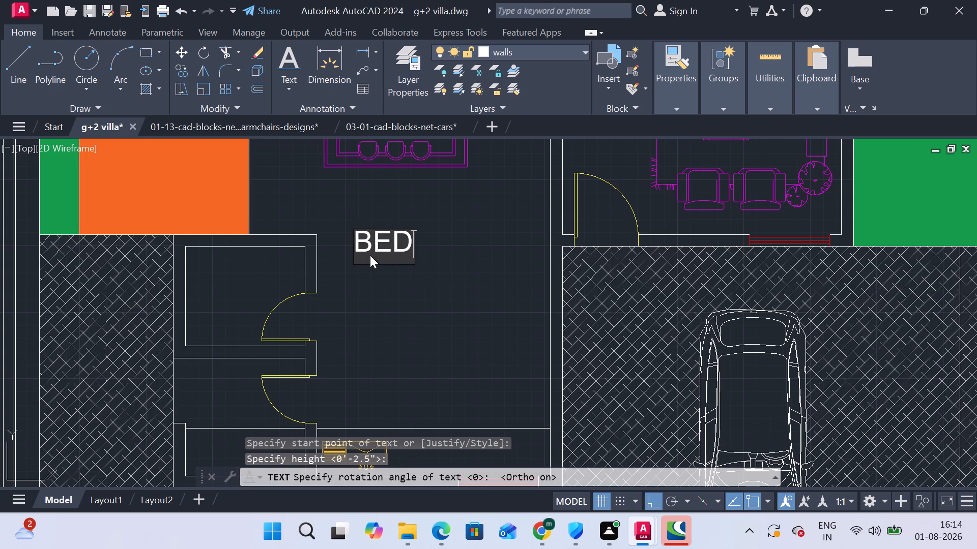
pyautogui.write('ROOM')
pyautogui.press('space')
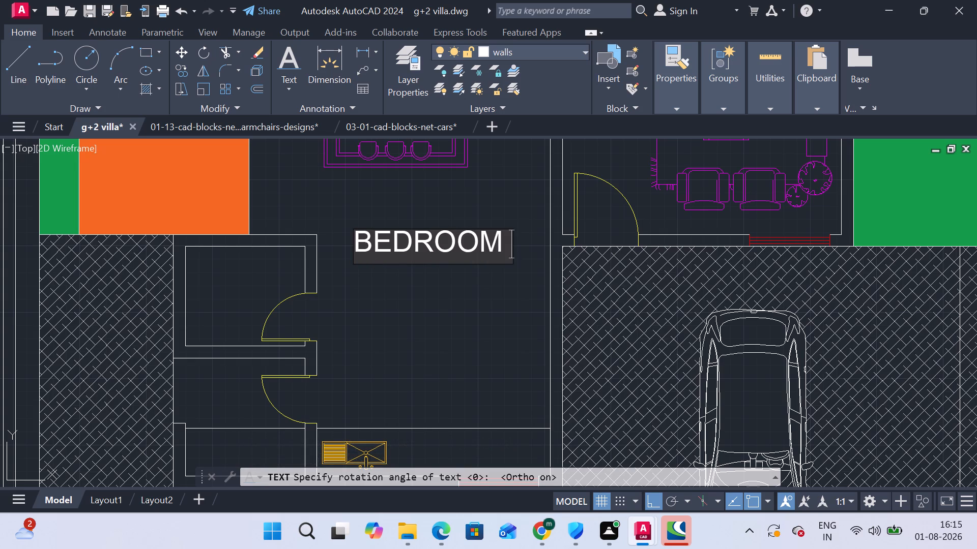
pyautogui.press('Return')
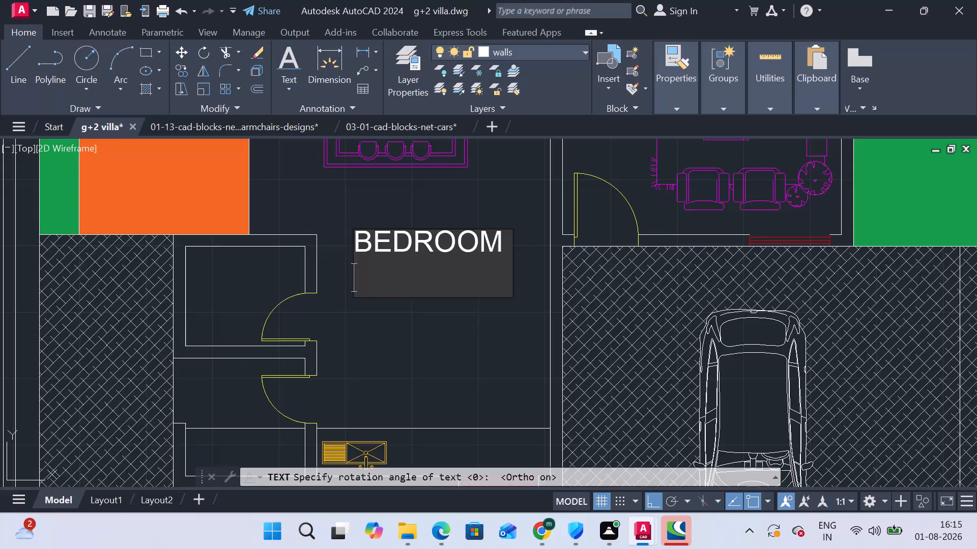
pyautogui.press('5')
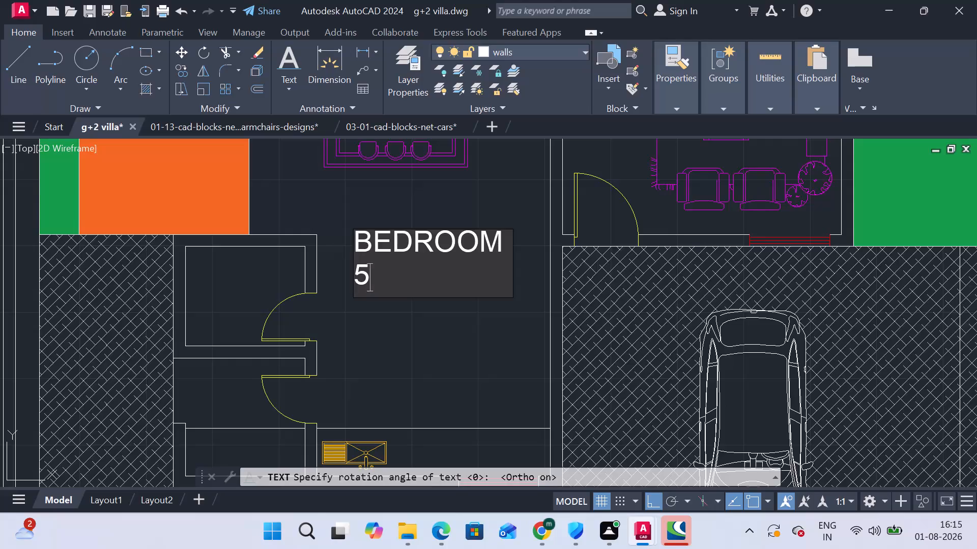
pyautogui.press('space')
pyautogui.write('X4')
pyautogui.press('space')
pyautogui.press('Return')
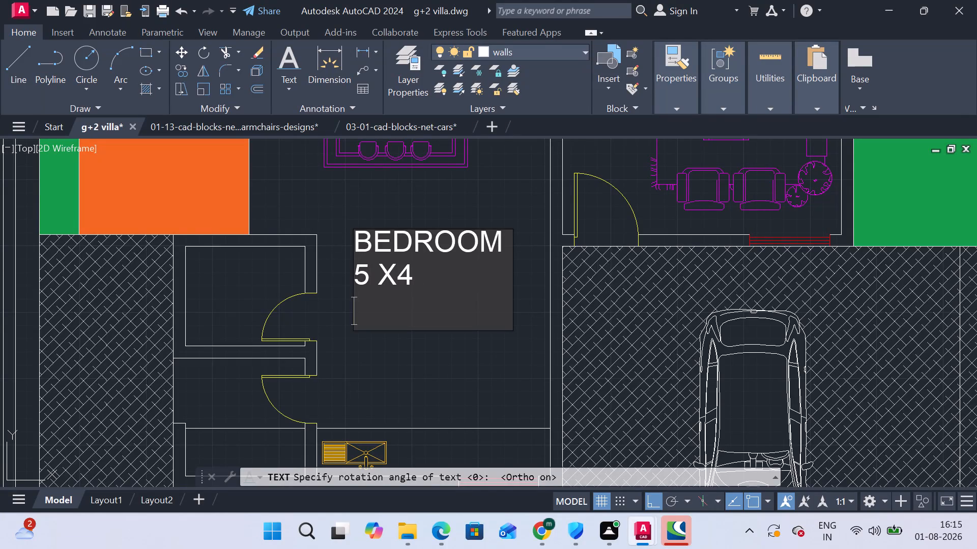
pyautogui.press('Return')
# Set the text height of both the BEDROOM and 5 X4 labels to 1'.
pyautogui.scroll(-2, 432, 363)
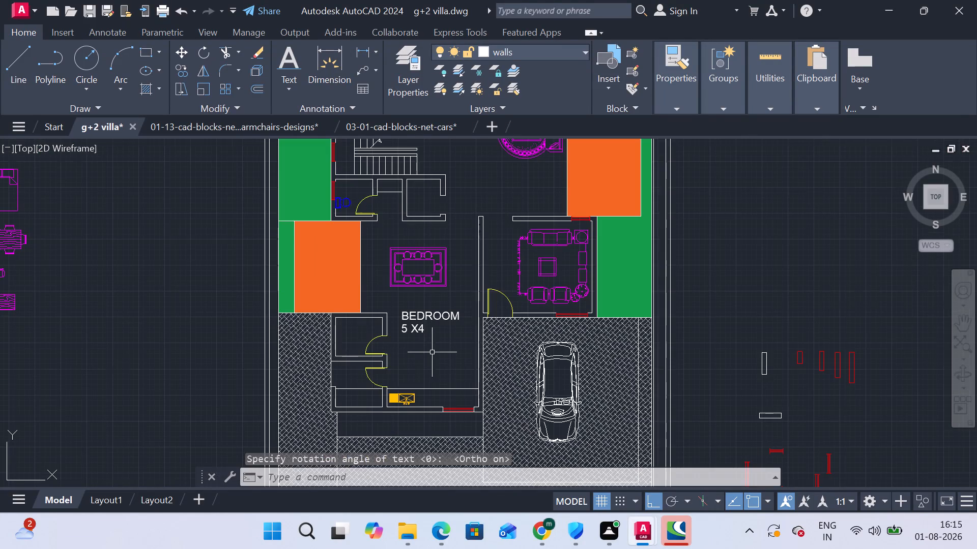
pyautogui.scroll(-1, 432, 352)
pyautogui.moveTo(433, 344); pyautogui.dragTo(420, 321, button='middle')
pyautogui.scroll(1, 403, 310)
pyautogui.moveTo(422, 314); pyautogui.dragTo(416, 309)
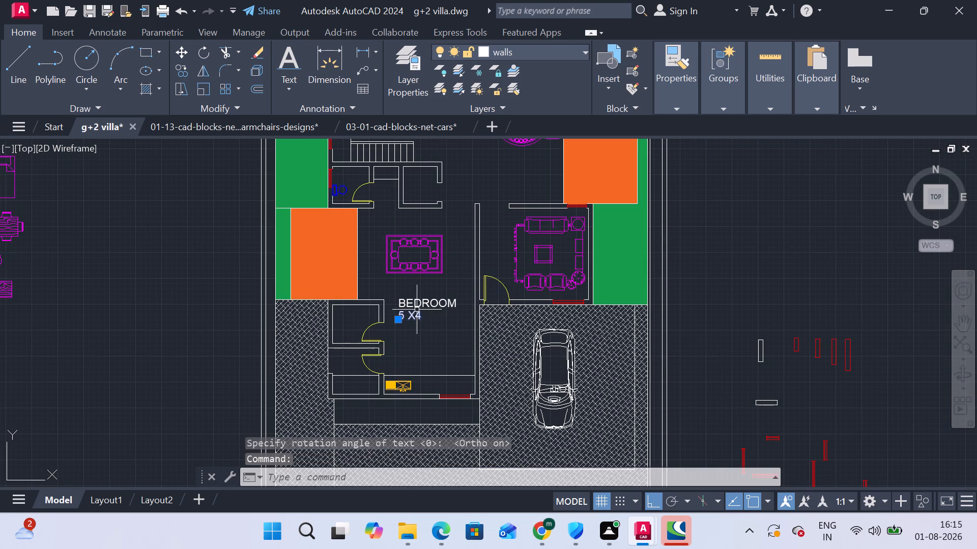
pyautogui.moveTo(416, 309); pyautogui.dragTo(415, 309)
pyautogui.click(411, 301)
pyautogui.scroll(3, 408, 308)
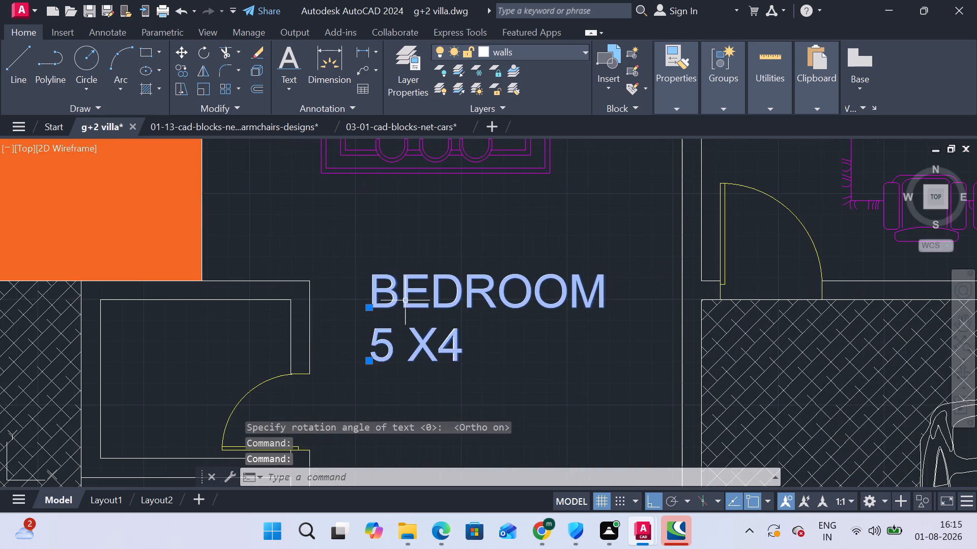
pyautogui.rightClick(405, 300)
pyautogui.click(476, 502)
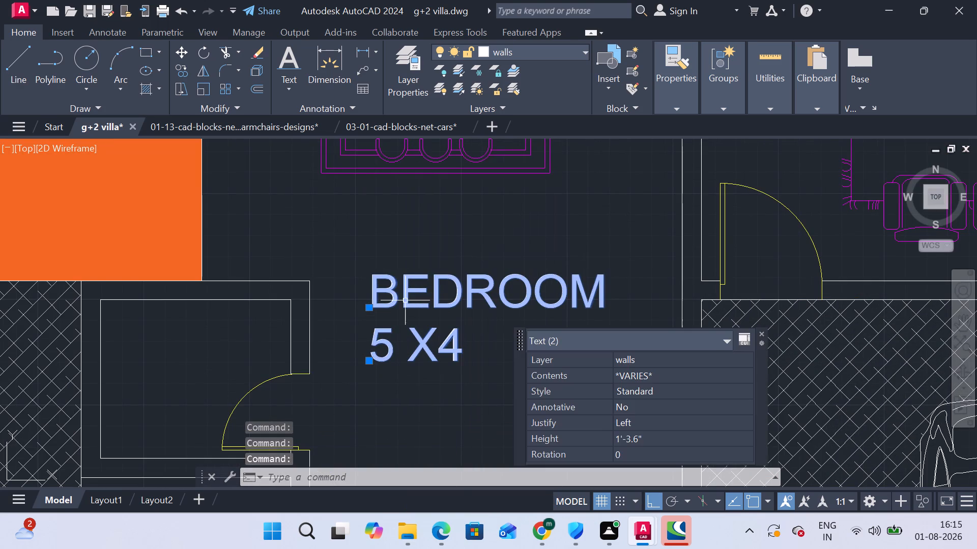
pyautogui.click(649, 439)
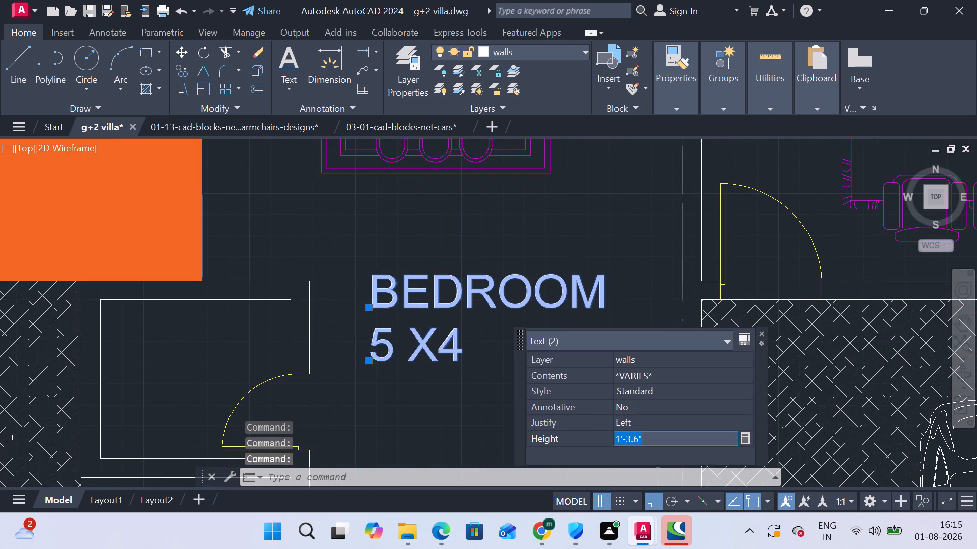
pyautogui.write("1'")
pyautogui.press('Return')
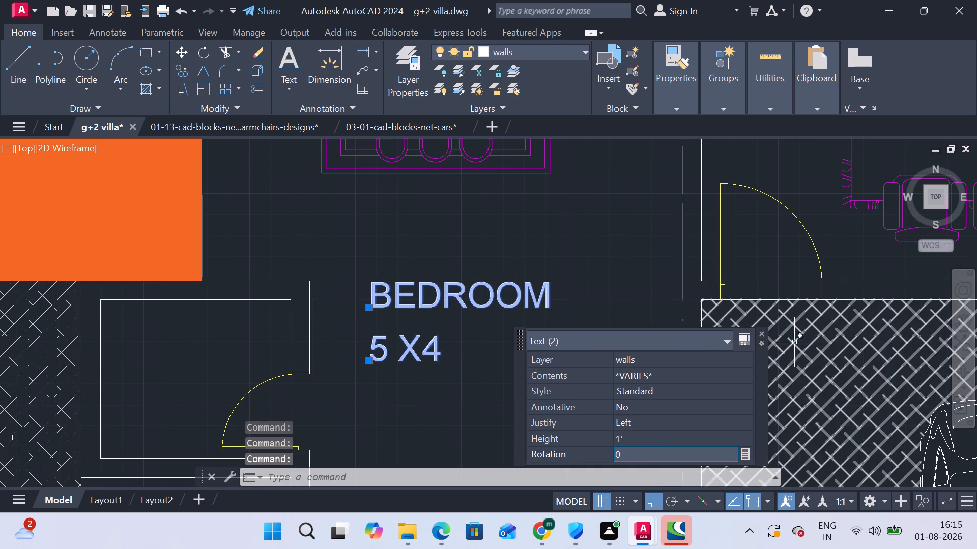
pyautogui.click(759, 332)
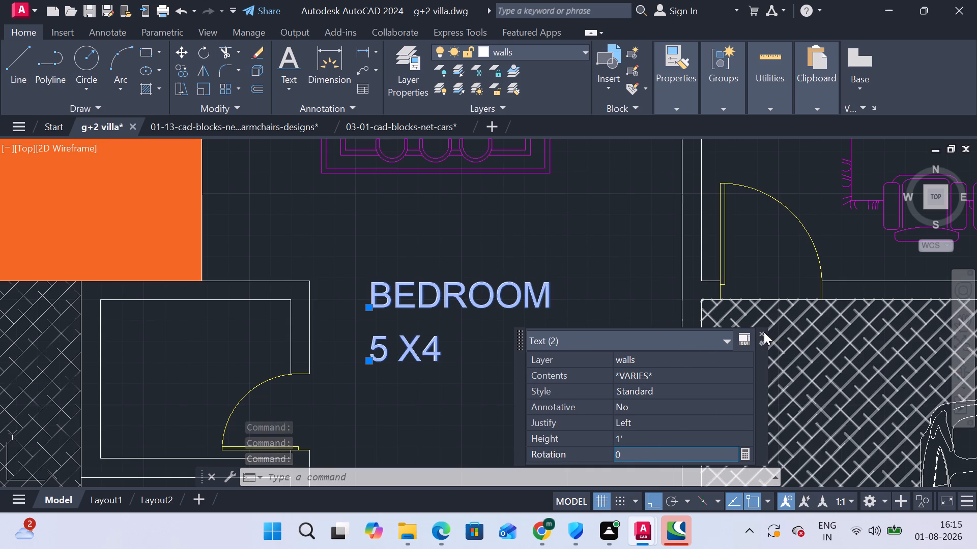
pyautogui.click(761, 331)
pyautogui.scroll(-1, 606, 313)
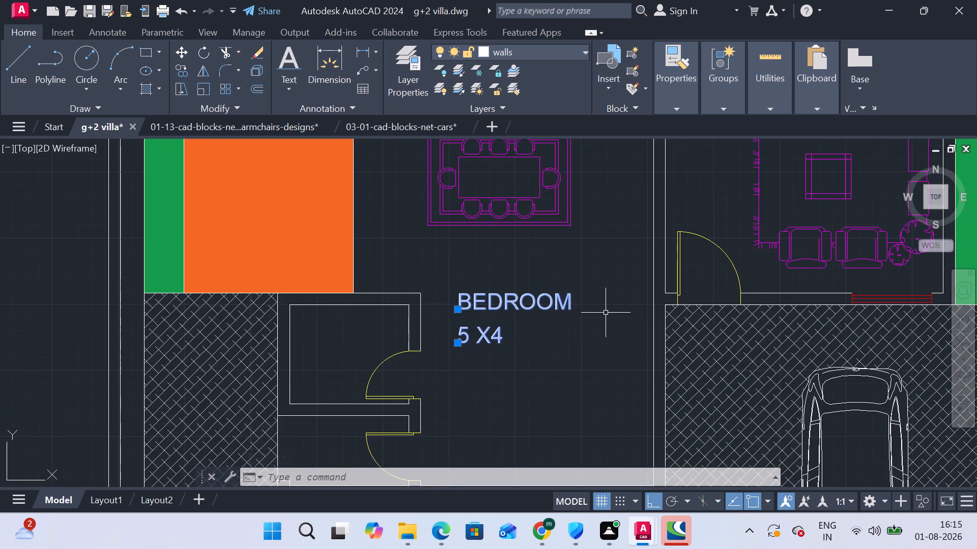
pyautogui.press('Escape')
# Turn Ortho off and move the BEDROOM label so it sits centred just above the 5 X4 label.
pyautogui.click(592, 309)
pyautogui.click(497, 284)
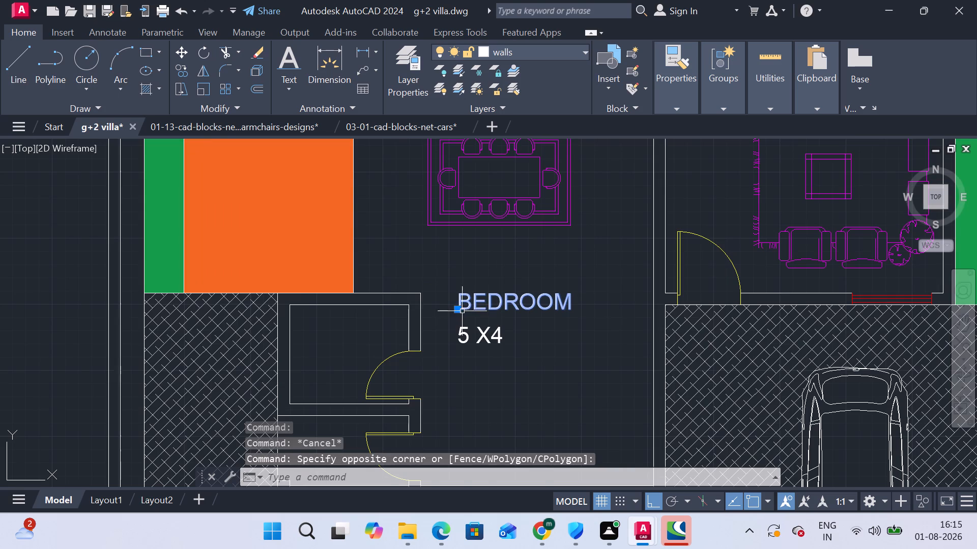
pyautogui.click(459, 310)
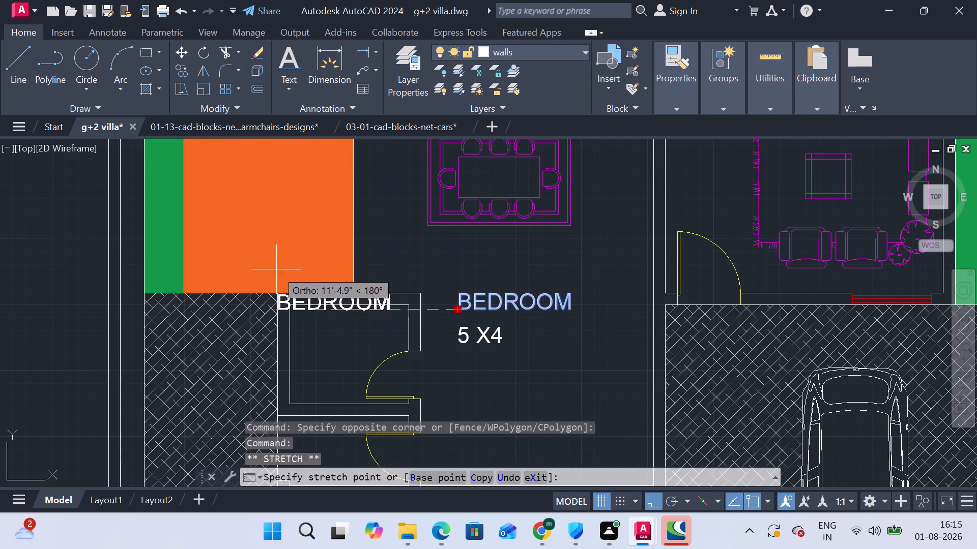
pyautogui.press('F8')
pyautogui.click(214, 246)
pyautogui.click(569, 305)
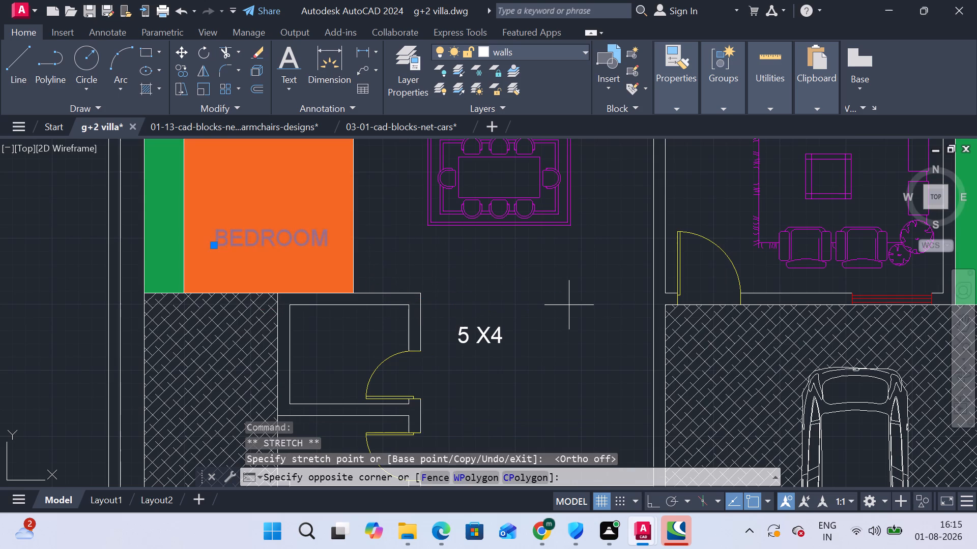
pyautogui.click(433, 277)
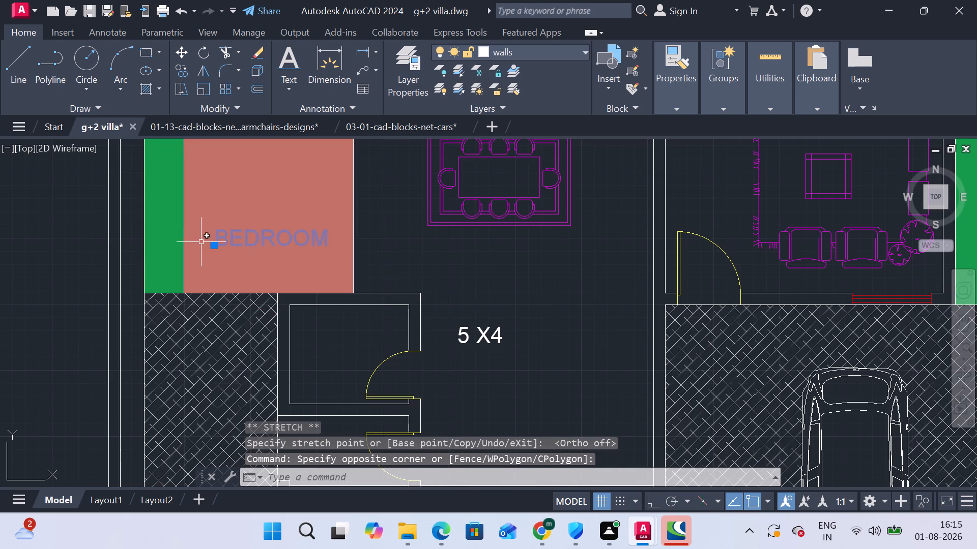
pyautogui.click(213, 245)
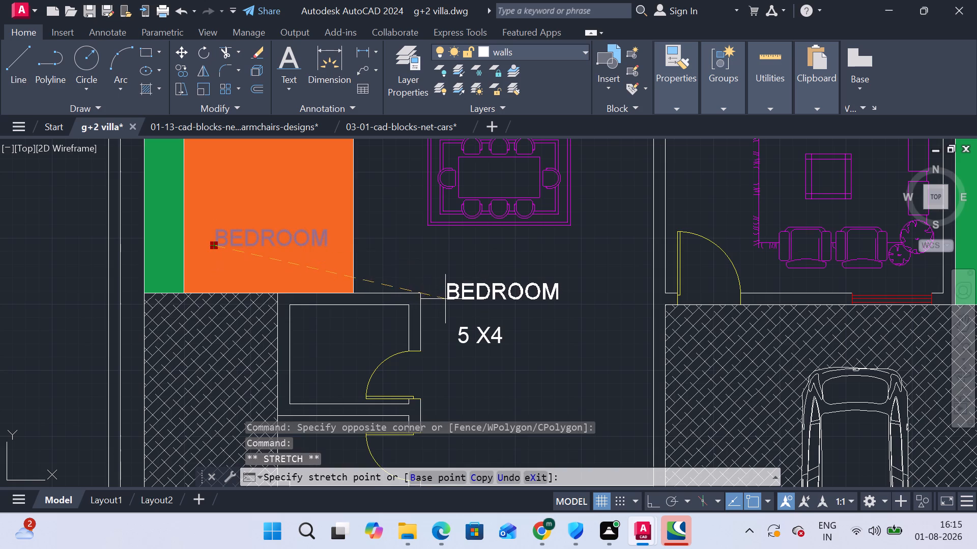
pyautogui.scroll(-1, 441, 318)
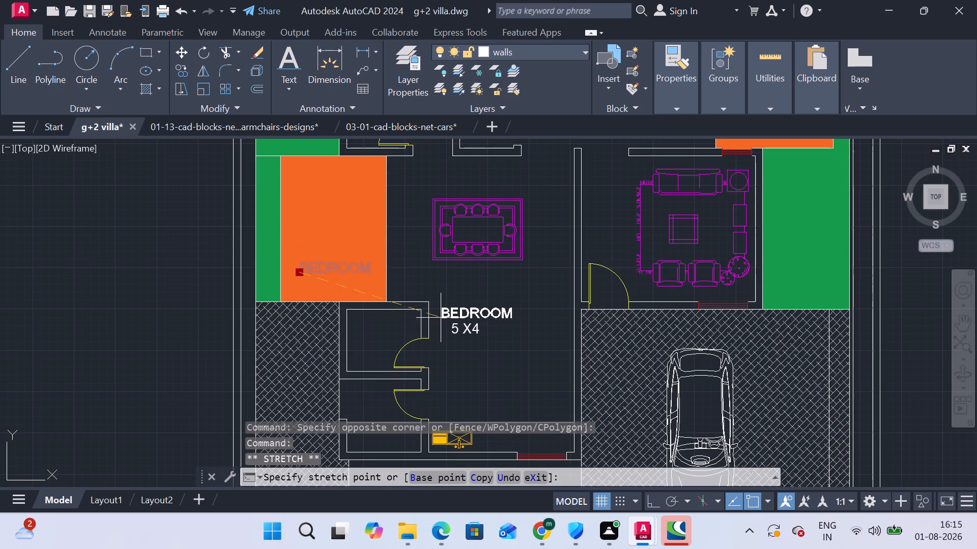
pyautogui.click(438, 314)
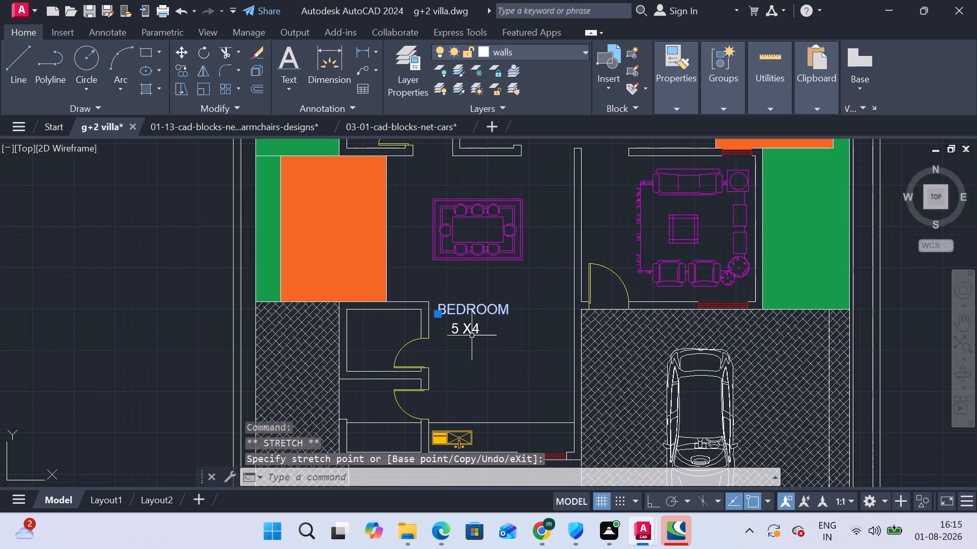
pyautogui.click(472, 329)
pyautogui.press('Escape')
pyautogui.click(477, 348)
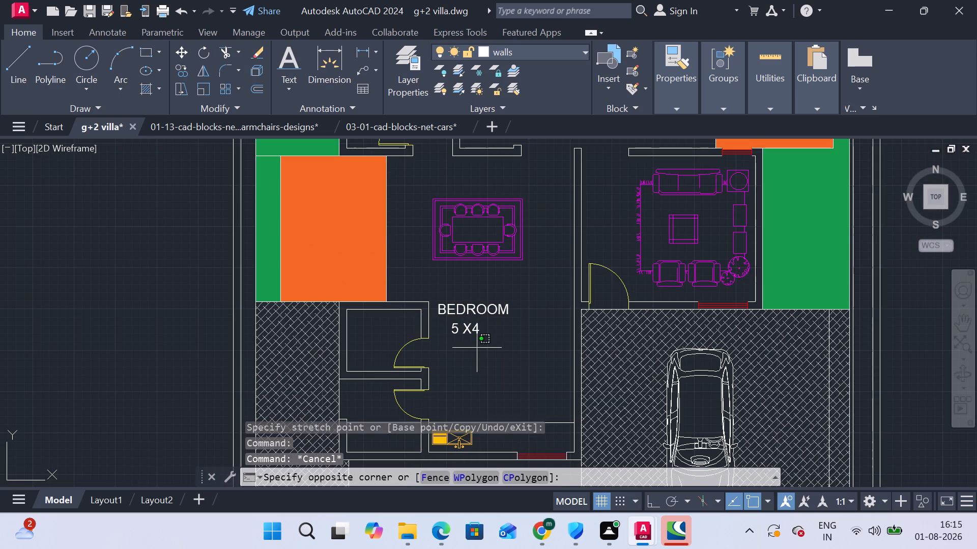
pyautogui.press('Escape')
# Erase the BEDROOM and 5 X4 single-line labels south of the dining table.
pyautogui.moveTo(480, 325); pyautogui.dragTo(499, 383, button='middle')
pyautogui.scroll(-1, 499, 383)
pyautogui.moveTo(499, 383); pyautogui.dragTo(498, 368, button='middle')
pyautogui.scroll(1, 498, 368)
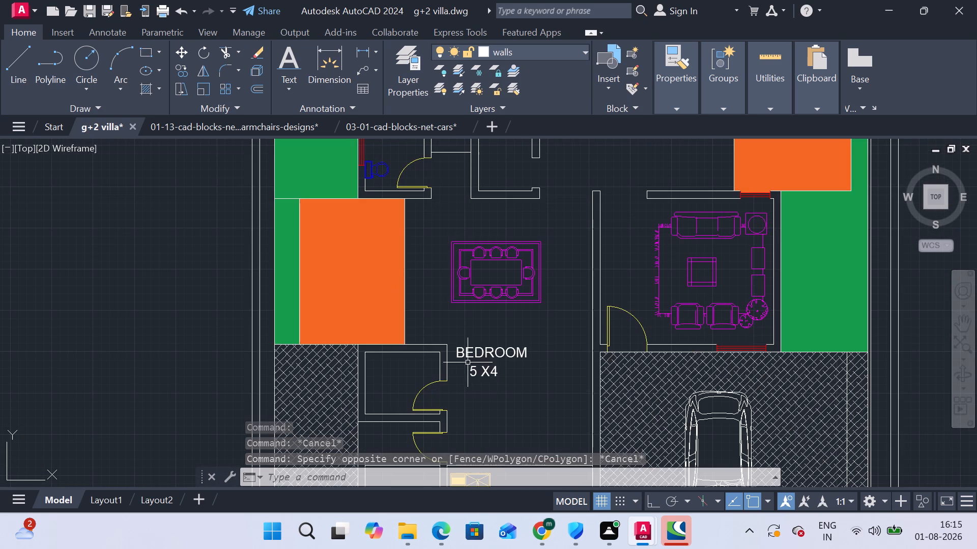
pyautogui.moveTo(513, 379); pyautogui.dragTo(507, 377)
pyautogui.click(481, 341)
pyautogui.press('Delete')
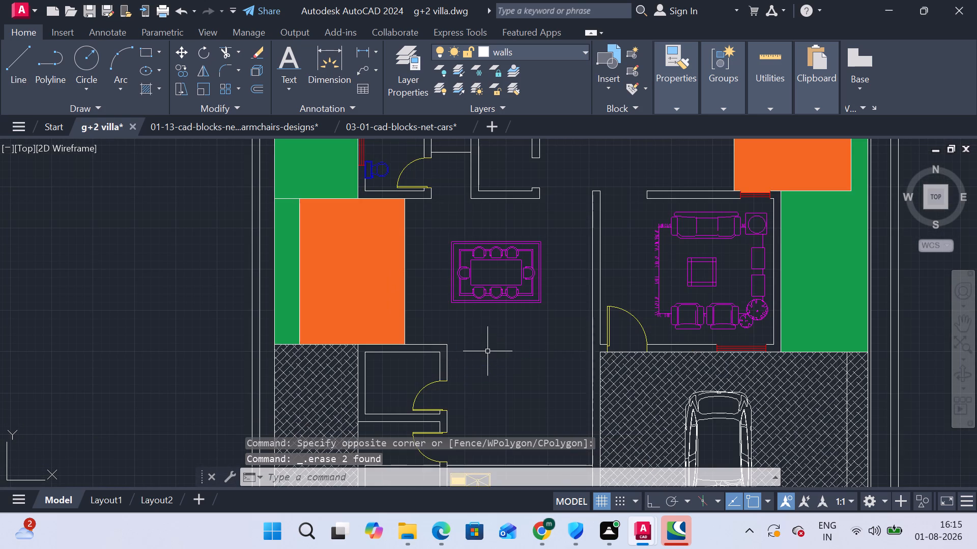
# Add multiline text 1' high south of the dining table, reading "BEDROOM" with "5X 4" on the second line.
pyautogui.click(296, 91)
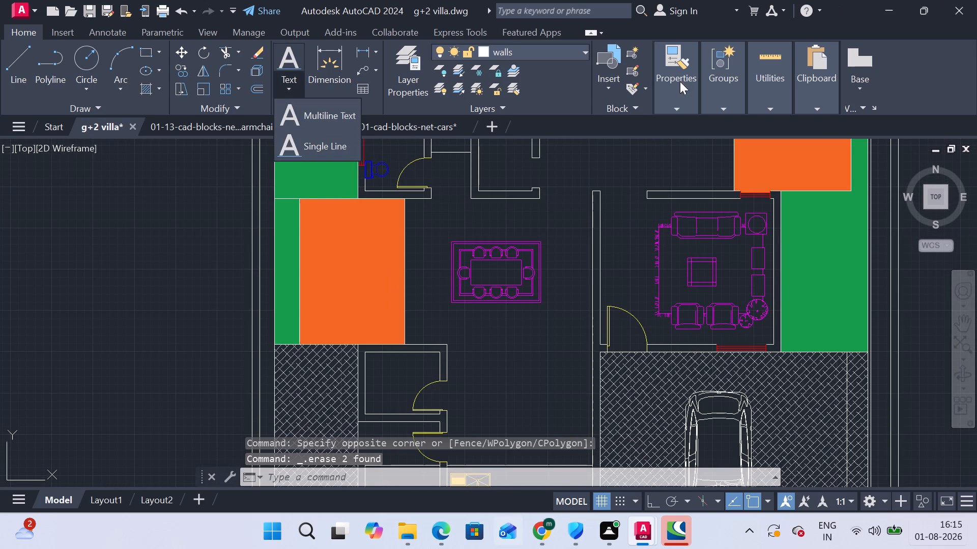
pyautogui.click(336, 113)
pyautogui.click(483, 347)
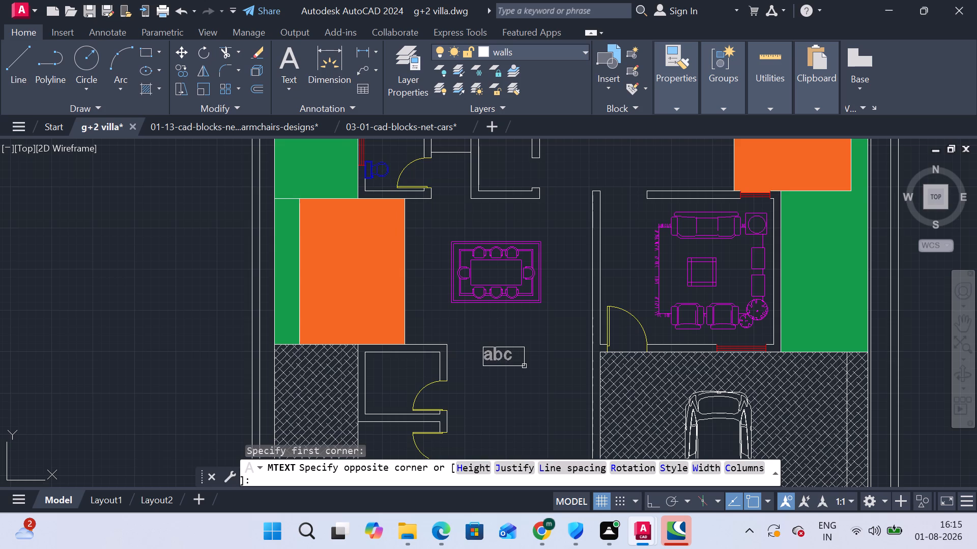
pyautogui.click(475, 469)
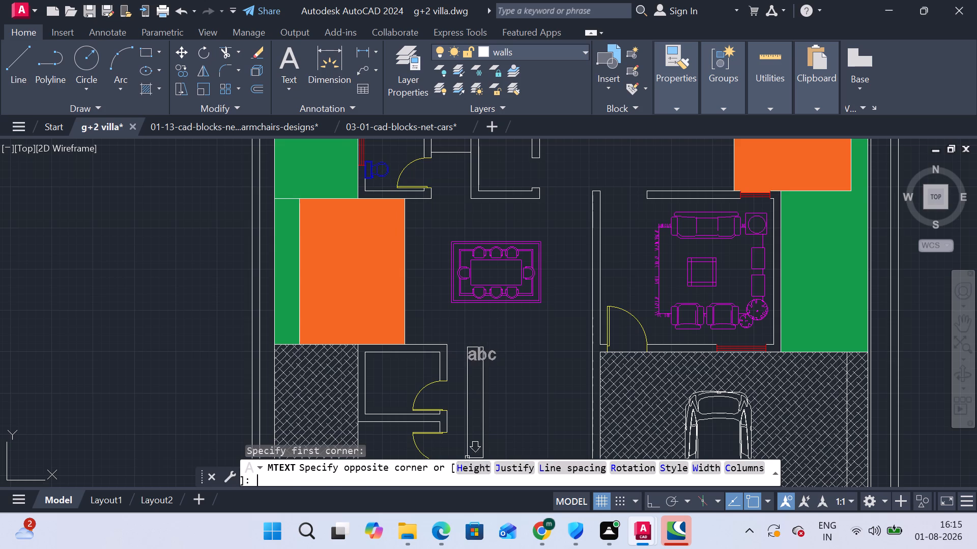
pyautogui.press('1')
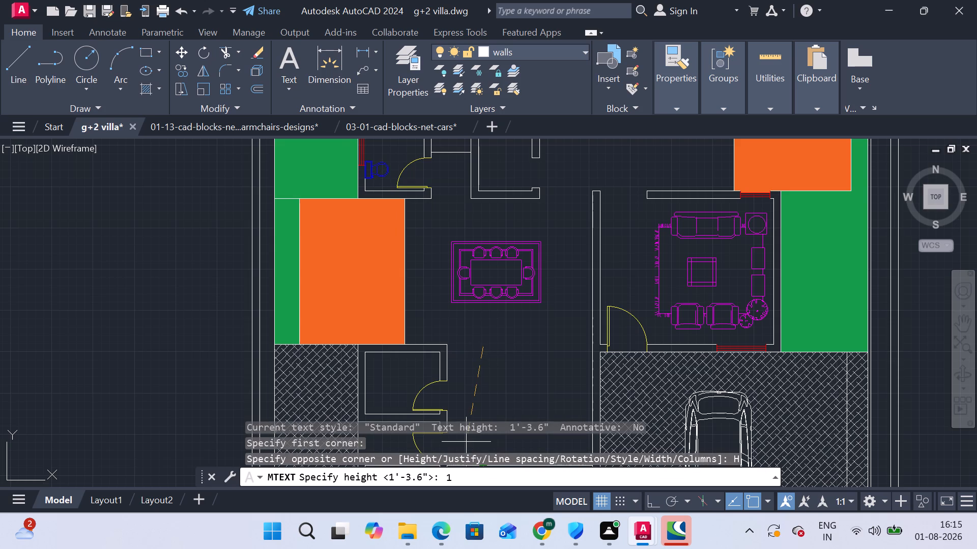
pyautogui.press("'")
pyautogui.press('Return')
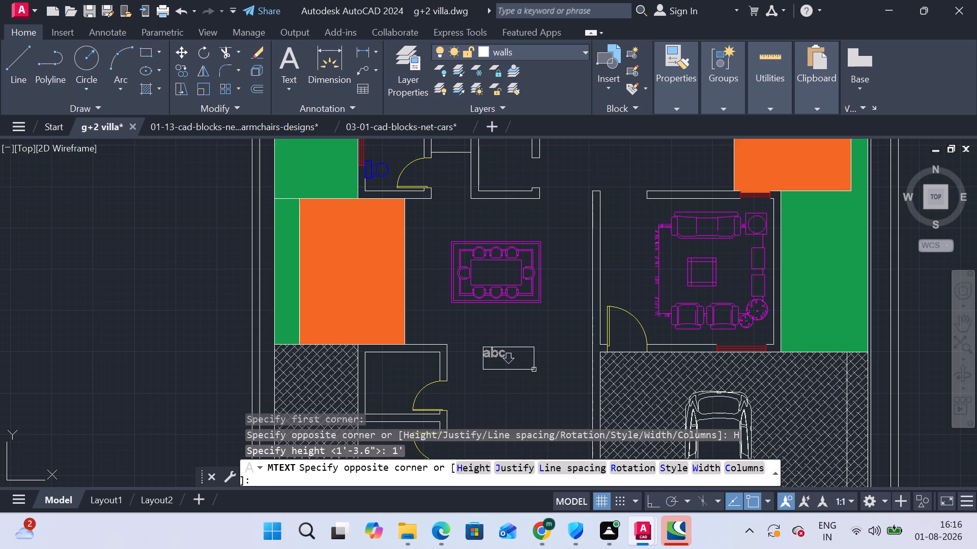
pyautogui.click(532, 372)
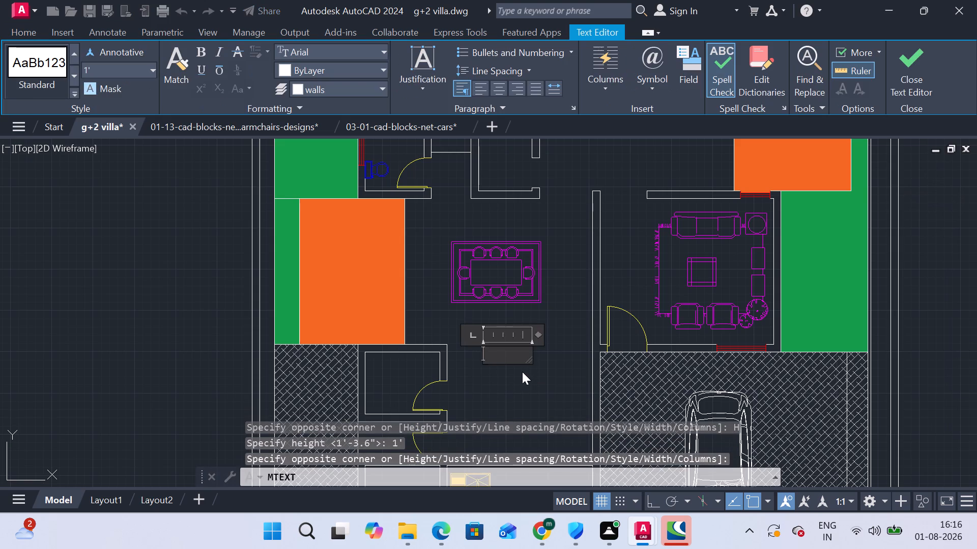
pyautogui.write('BED')
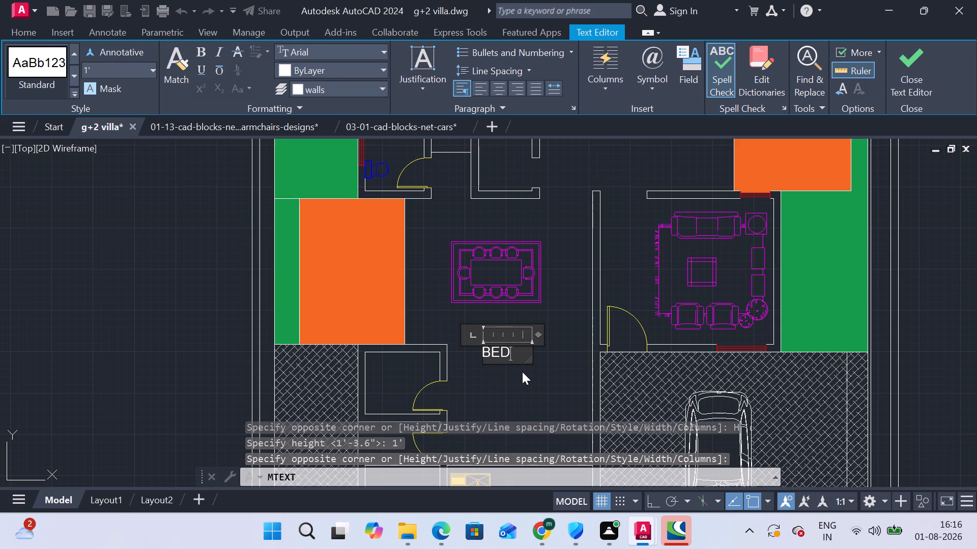
pyautogui.write('ROOM')
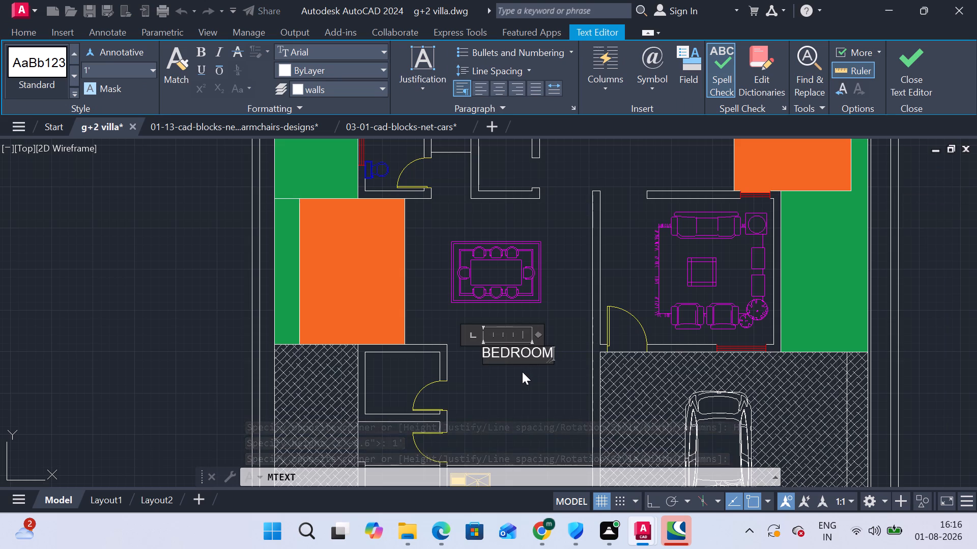
pyautogui.press('Return')
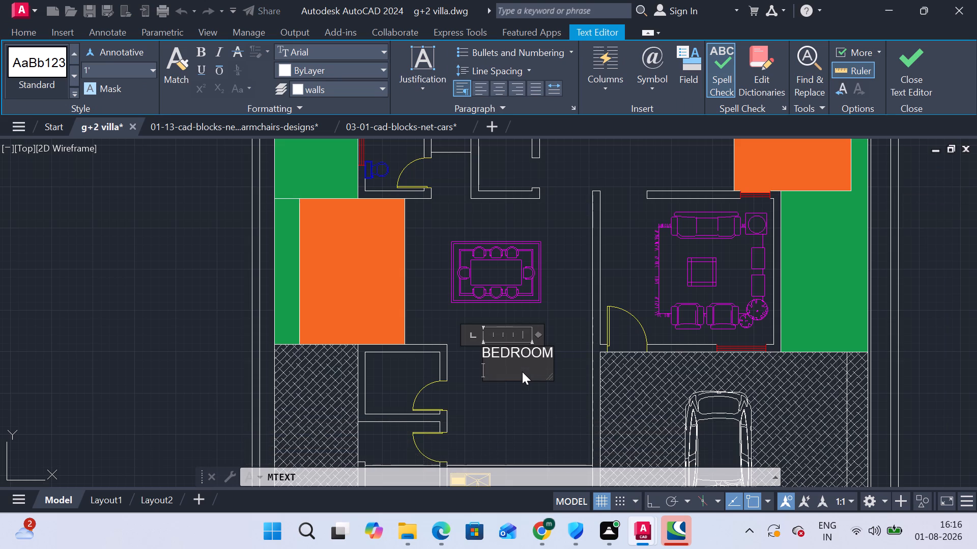
pyautogui.press('5')
pyautogui.write('X')
pyautogui.press('space')
pyautogui.press('4')
pyautogui.press('Return')
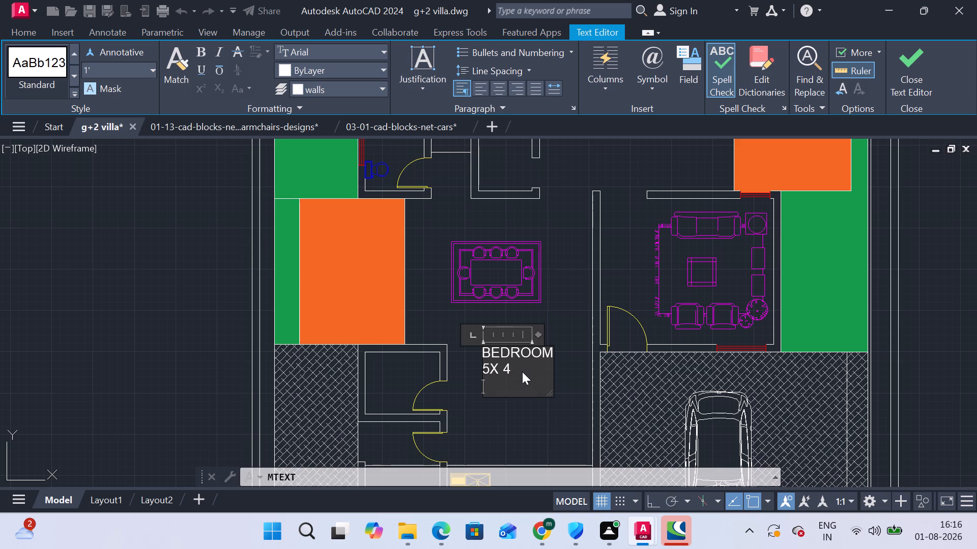
pyautogui.press('Escape')
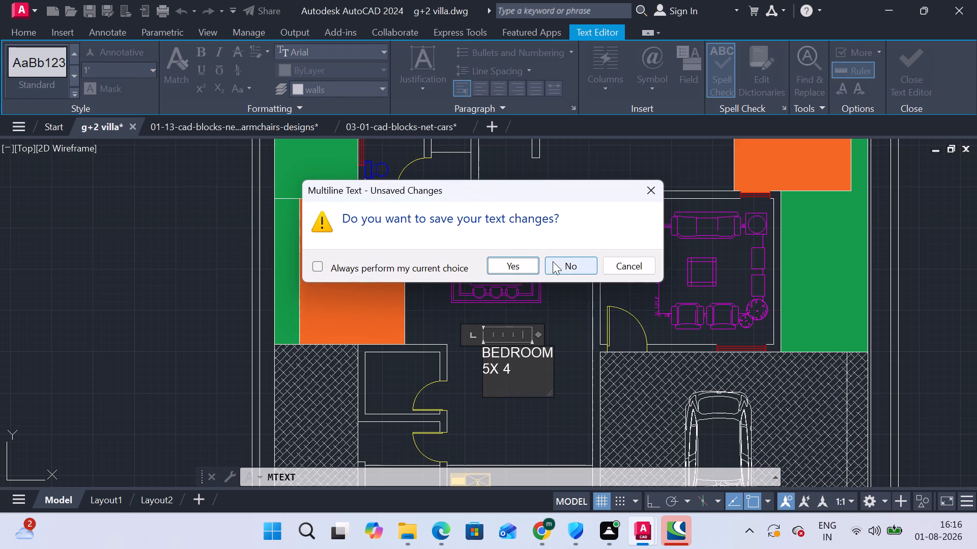
pyautogui.click(538, 266)
# Copy the BEDROOM 5X 4 label into the two rear bedrooms and their two attached toilets along the north side.
pyautogui.scroll(-1, 517, 373)
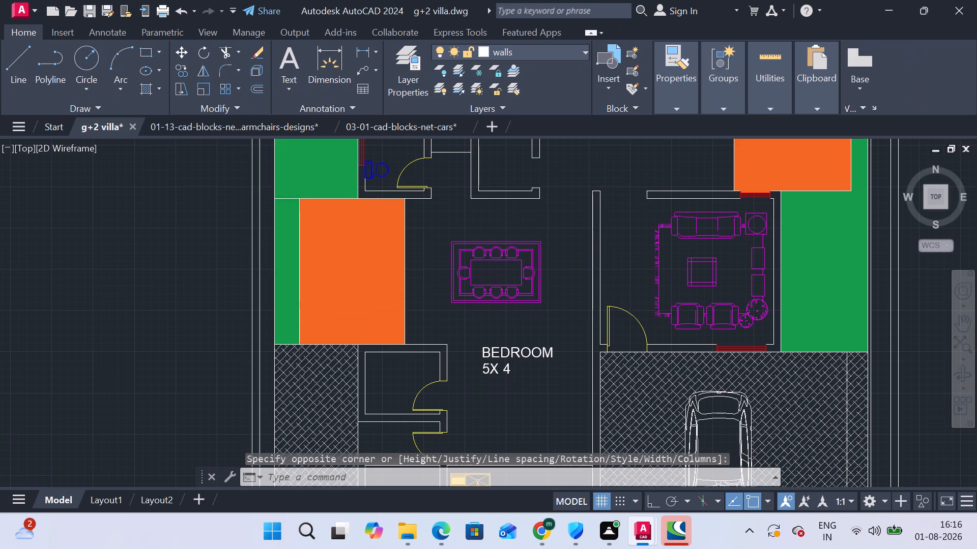
pyautogui.click(507, 361)
pyautogui.scroll(2, 504, 361)
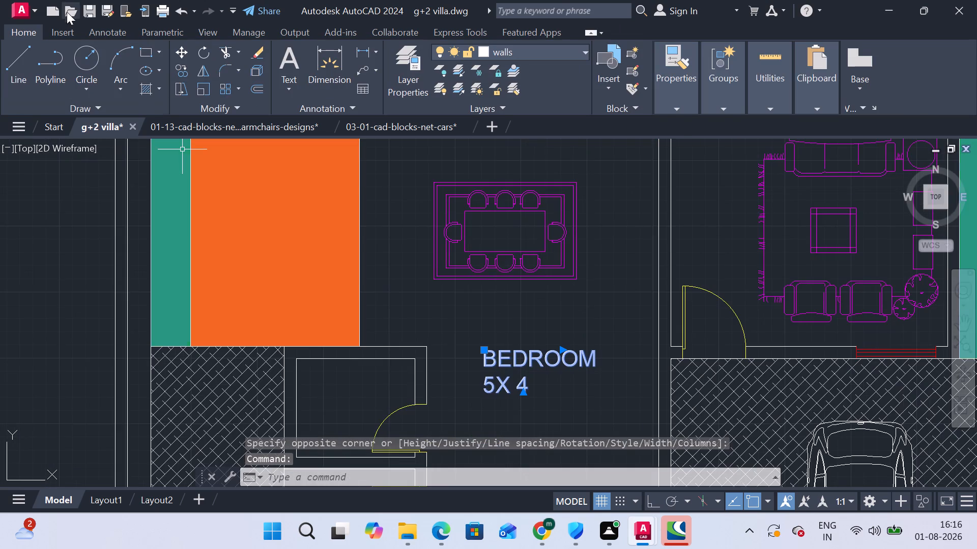
pyautogui.click(184, 67)
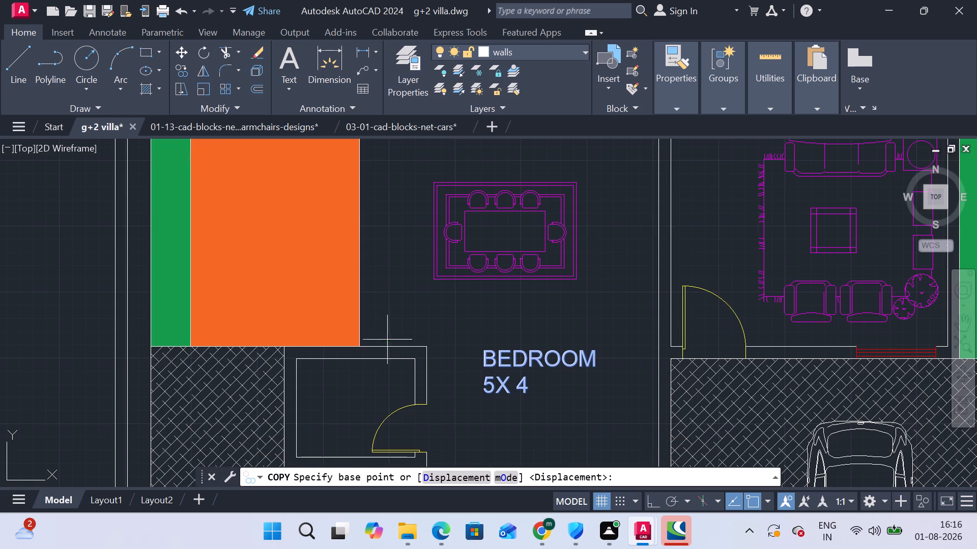
pyautogui.click(483, 353)
pyautogui.scroll(-3, 377, 229)
pyautogui.moveTo(375, 230); pyautogui.dragTo(375, 238, button='middle')
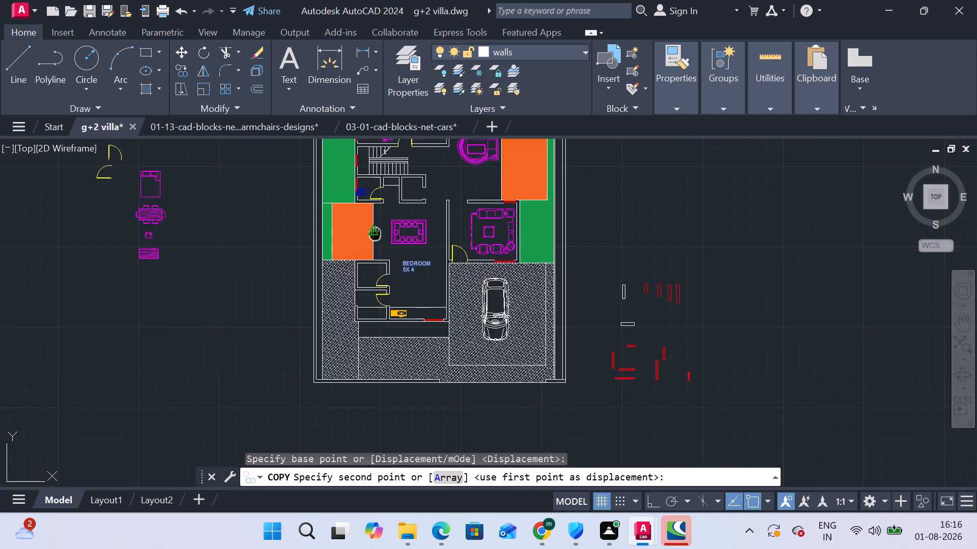
pyautogui.moveTo(375, 238); pyautogui.dragTo(397, 381, button='middle')
pyautogui.scroll(3, 381, 280)
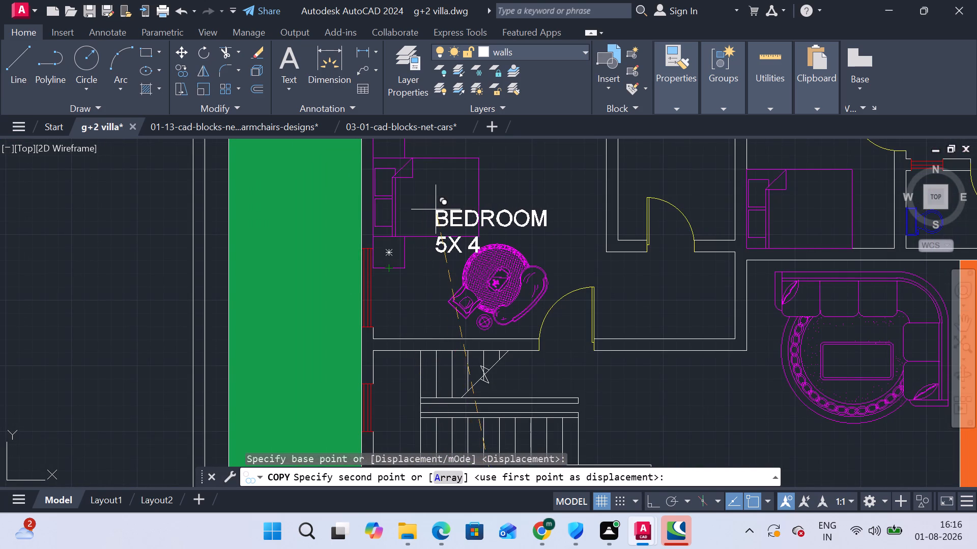
pyautogui.click(439, 183)
pyautogui.scroll(-1, 591, 189)
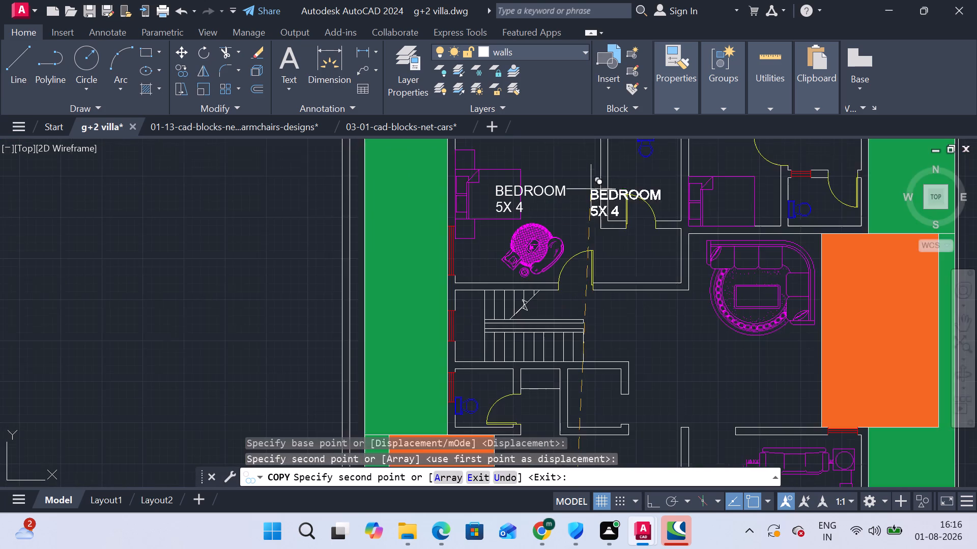
pyautogui.moveTo(579, 188); pyautogui.dragTo(426, 234, button='middle')
pyautogui.click(457, 211)
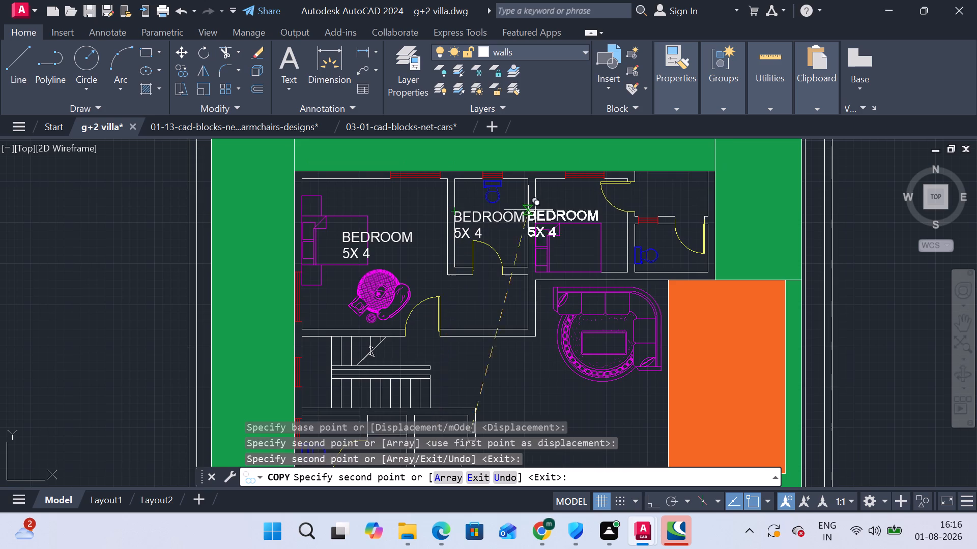
pyautogui.click(545, 218)
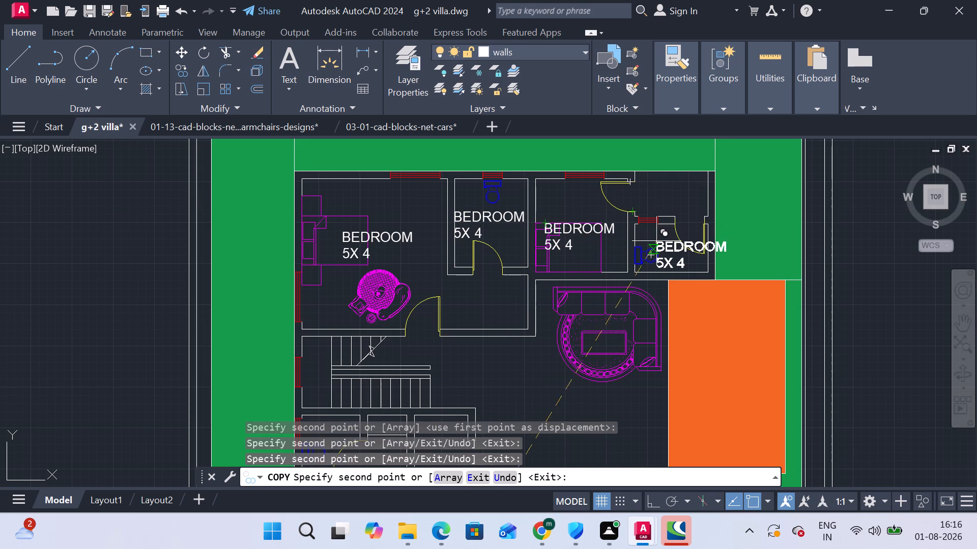
pyautogui.scroll(-1, 645, 238)
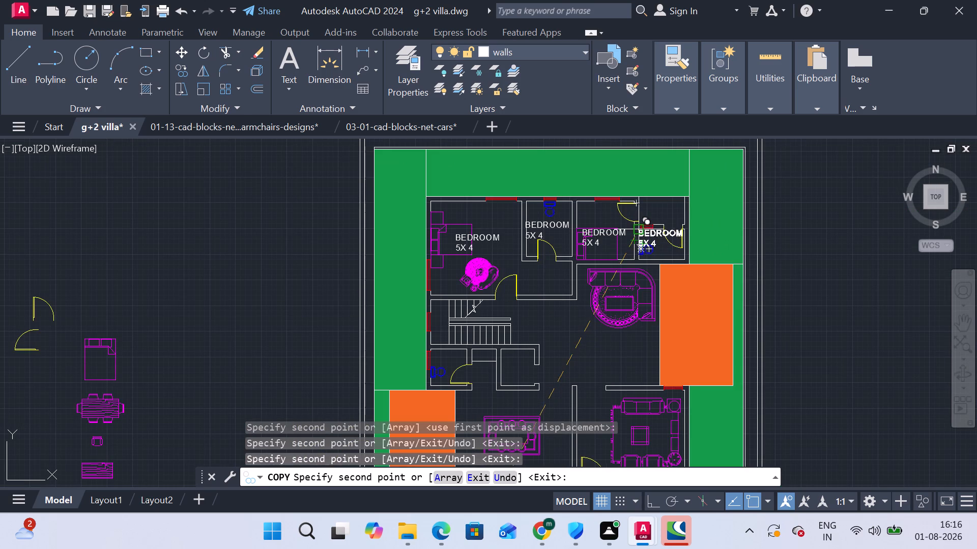
pyautogui.click(645, 237)
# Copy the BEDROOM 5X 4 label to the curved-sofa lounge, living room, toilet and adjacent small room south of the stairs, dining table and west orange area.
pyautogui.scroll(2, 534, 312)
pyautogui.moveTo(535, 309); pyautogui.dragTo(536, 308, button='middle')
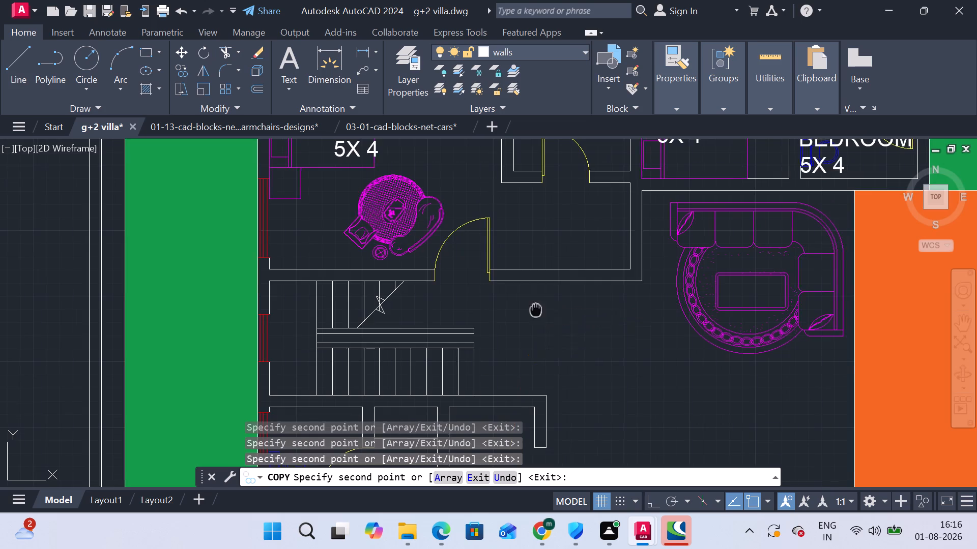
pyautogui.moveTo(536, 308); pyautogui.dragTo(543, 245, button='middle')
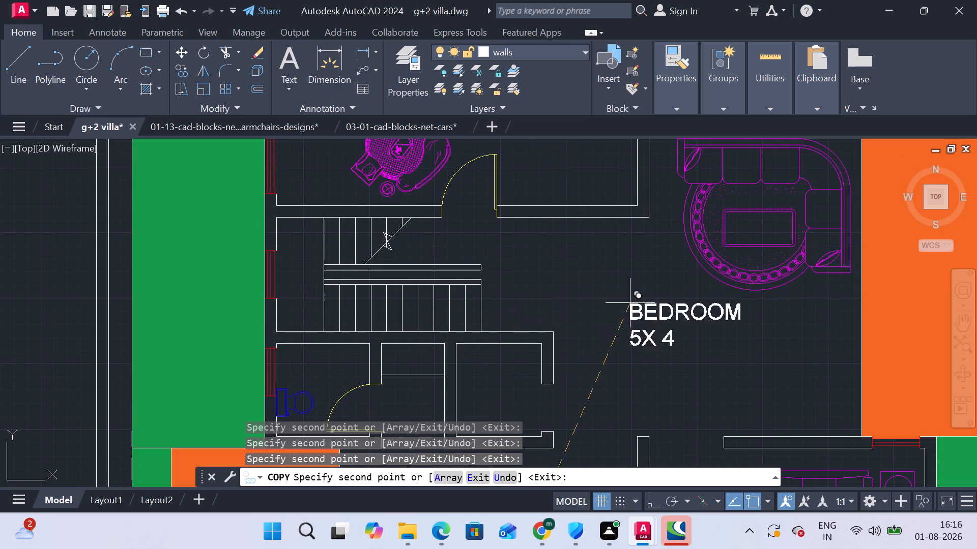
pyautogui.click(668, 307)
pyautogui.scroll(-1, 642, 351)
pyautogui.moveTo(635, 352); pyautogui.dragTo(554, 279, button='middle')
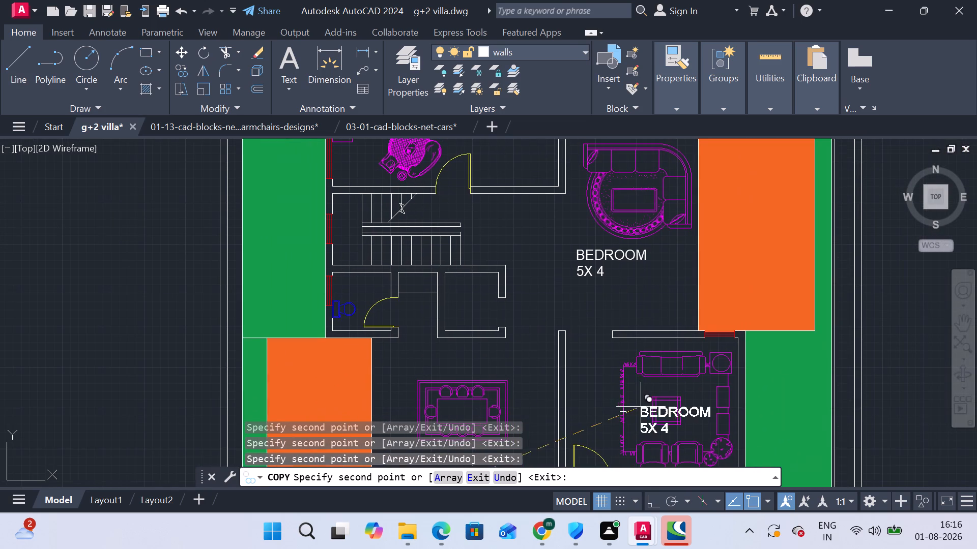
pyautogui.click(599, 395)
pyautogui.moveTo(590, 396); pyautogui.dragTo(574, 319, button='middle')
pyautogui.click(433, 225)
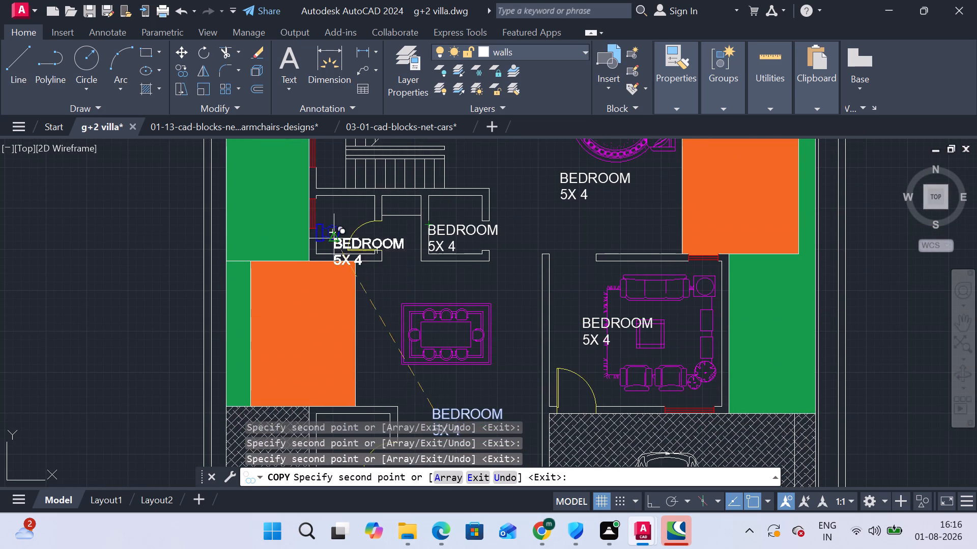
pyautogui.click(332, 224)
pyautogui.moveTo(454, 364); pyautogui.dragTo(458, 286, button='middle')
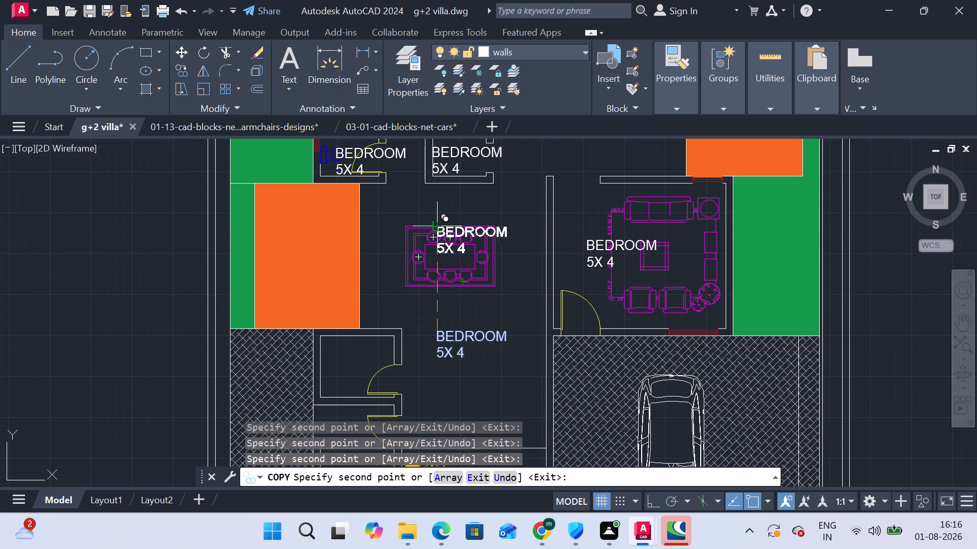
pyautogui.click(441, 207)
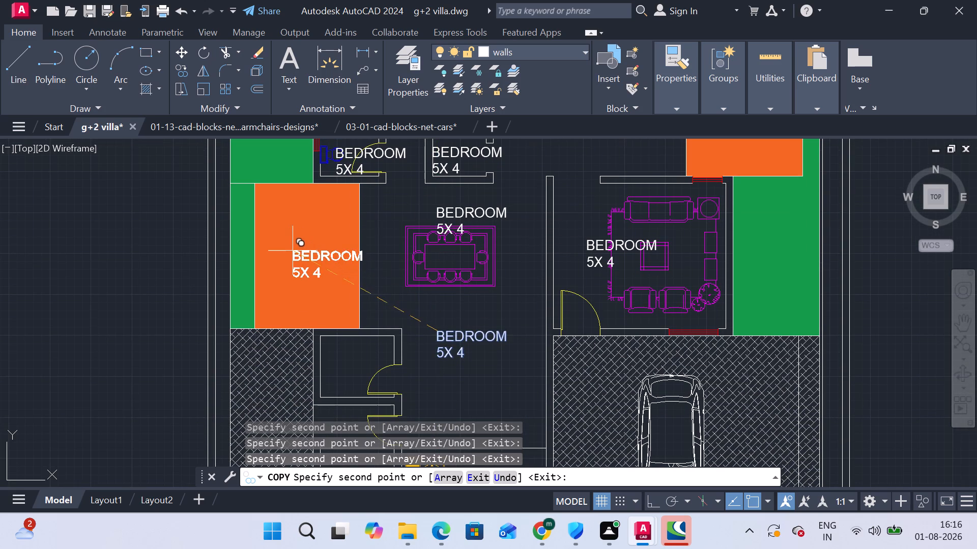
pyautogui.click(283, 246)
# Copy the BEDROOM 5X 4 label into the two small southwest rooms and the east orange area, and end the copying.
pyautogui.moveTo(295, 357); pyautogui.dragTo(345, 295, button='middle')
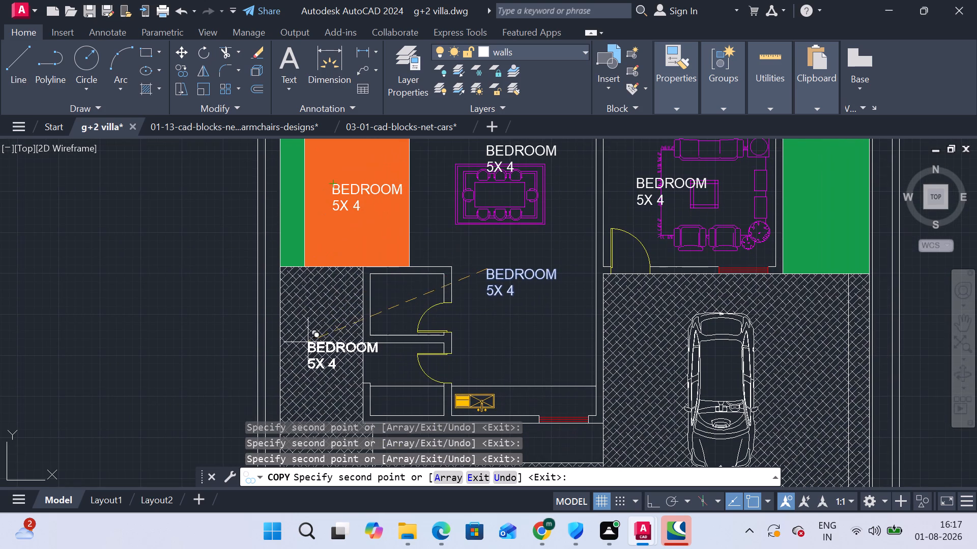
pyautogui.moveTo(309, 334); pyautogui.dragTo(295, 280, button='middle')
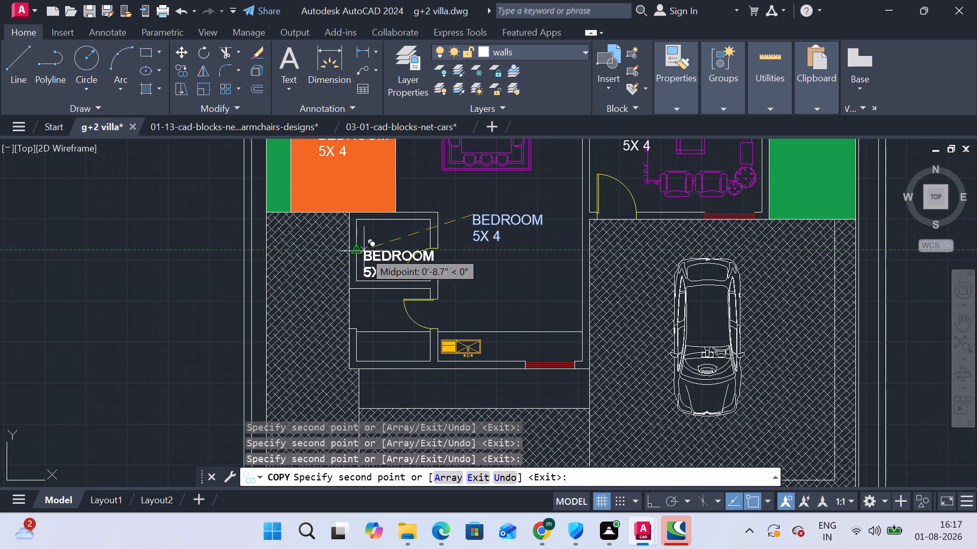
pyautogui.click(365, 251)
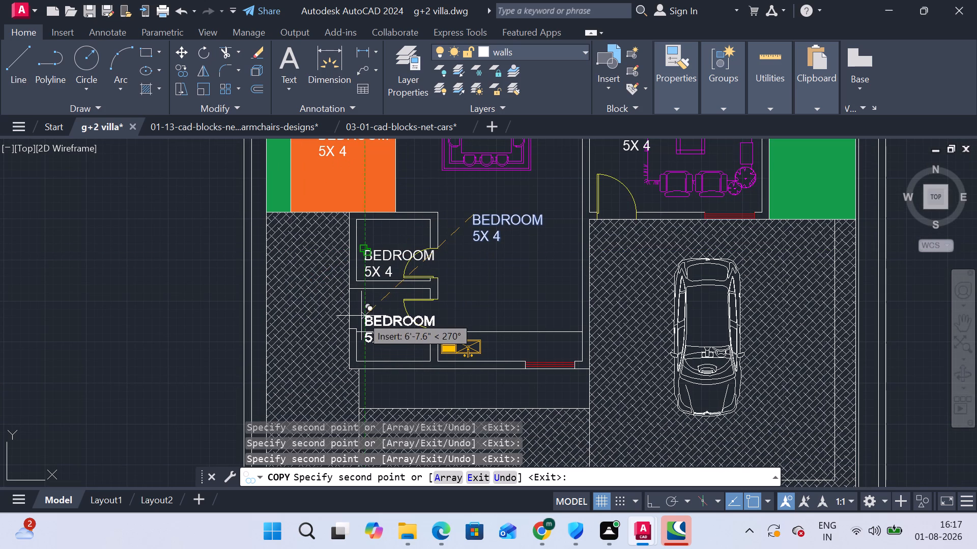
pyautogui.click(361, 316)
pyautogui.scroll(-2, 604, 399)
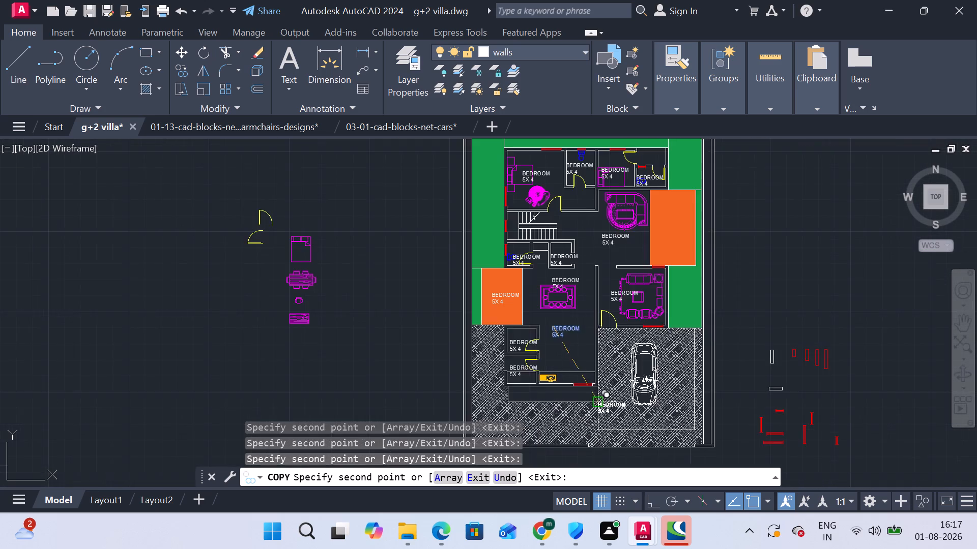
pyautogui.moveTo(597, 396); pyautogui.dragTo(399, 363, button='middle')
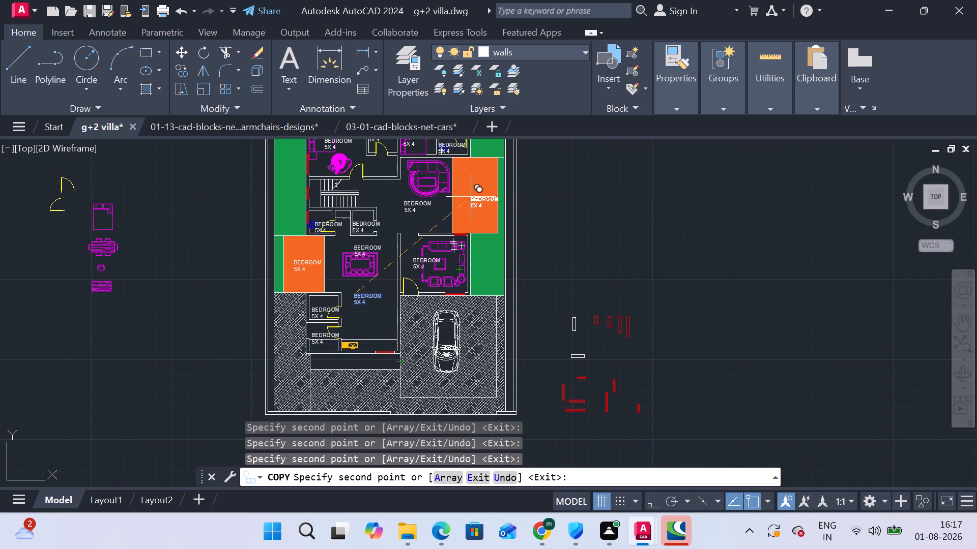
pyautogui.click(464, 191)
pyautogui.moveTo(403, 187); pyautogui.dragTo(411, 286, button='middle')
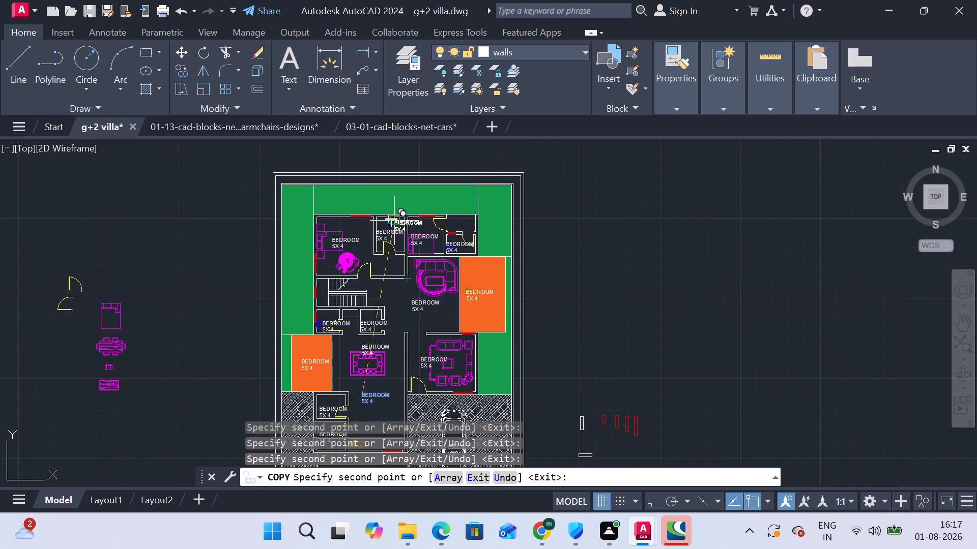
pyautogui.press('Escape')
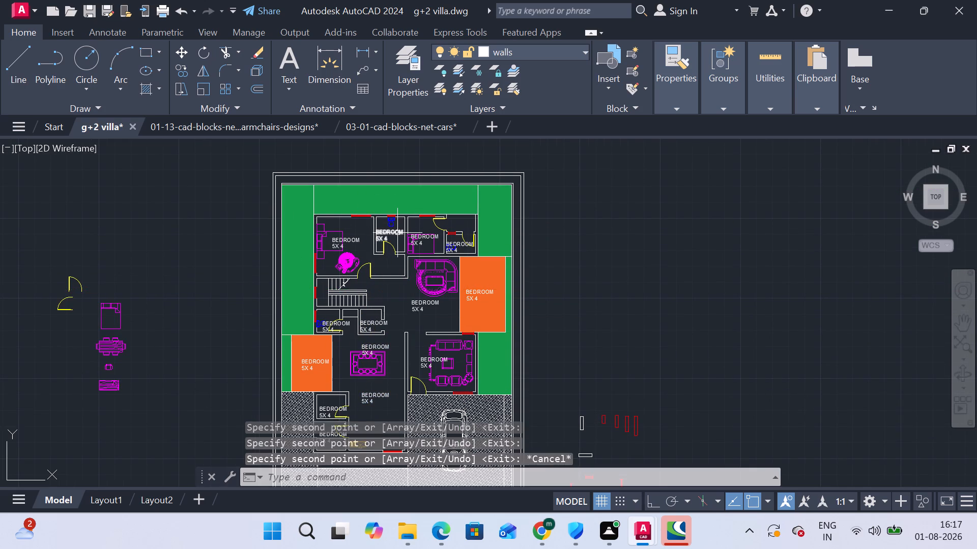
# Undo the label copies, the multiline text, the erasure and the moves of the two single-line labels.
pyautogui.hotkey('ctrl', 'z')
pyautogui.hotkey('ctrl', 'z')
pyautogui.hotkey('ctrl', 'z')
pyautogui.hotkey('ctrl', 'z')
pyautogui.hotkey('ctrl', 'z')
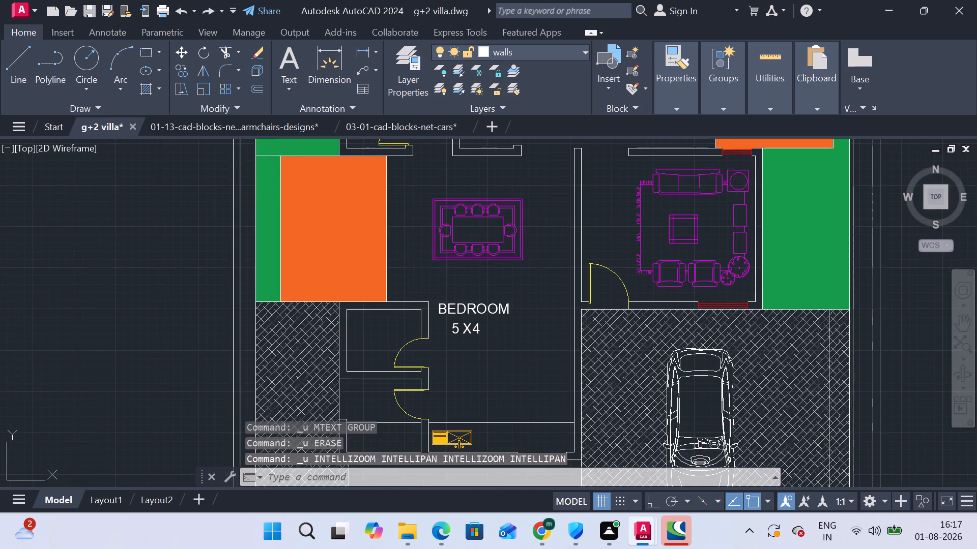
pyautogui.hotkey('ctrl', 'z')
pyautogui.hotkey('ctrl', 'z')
# Erase the BEDROOM and 5 X4 single-line labels south of the dining table.
pyautogui.scroll(-2, 460, 318)
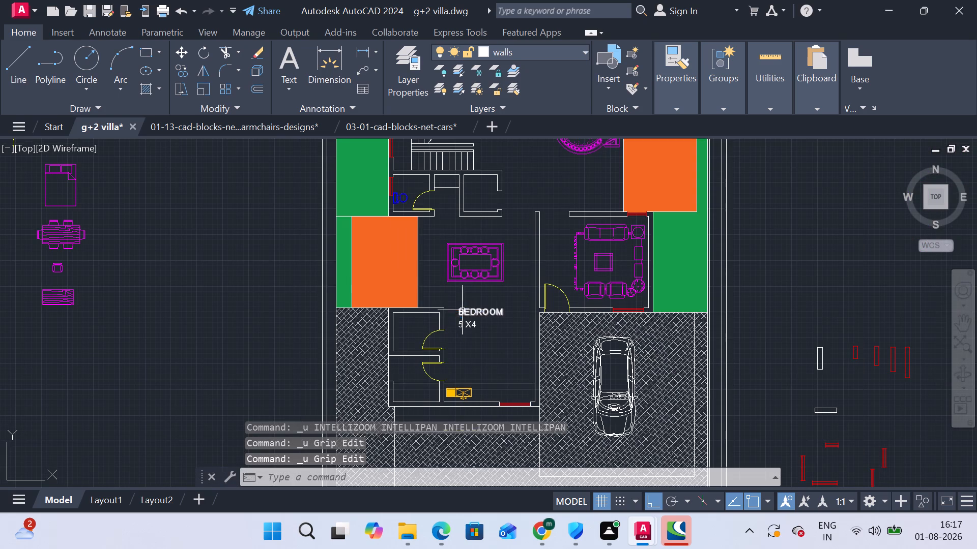
pyautogui.click(462, 310)
pyautogui.click(465, 329)
pyautogui.press('BackSpace')
pyautogui.press('Delete')
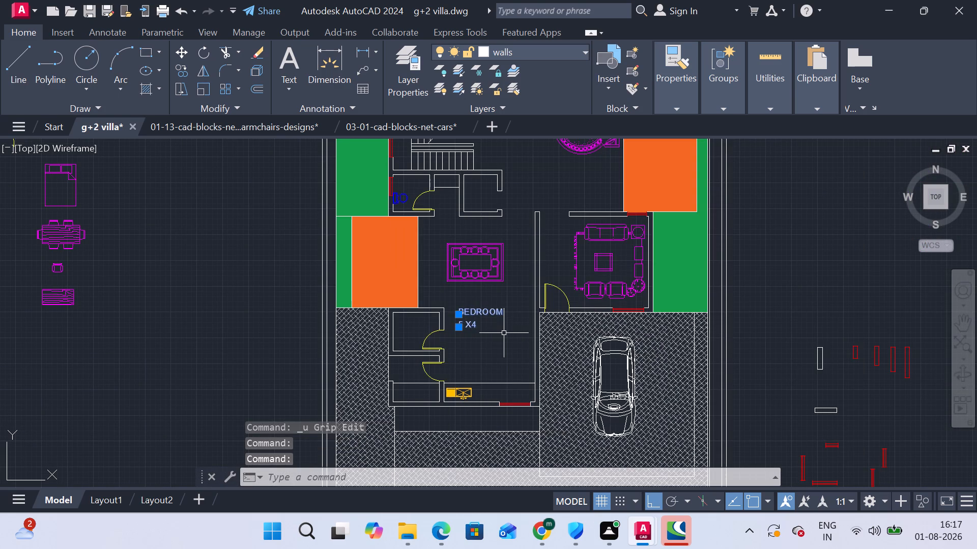
pyautogui.press('Delete')
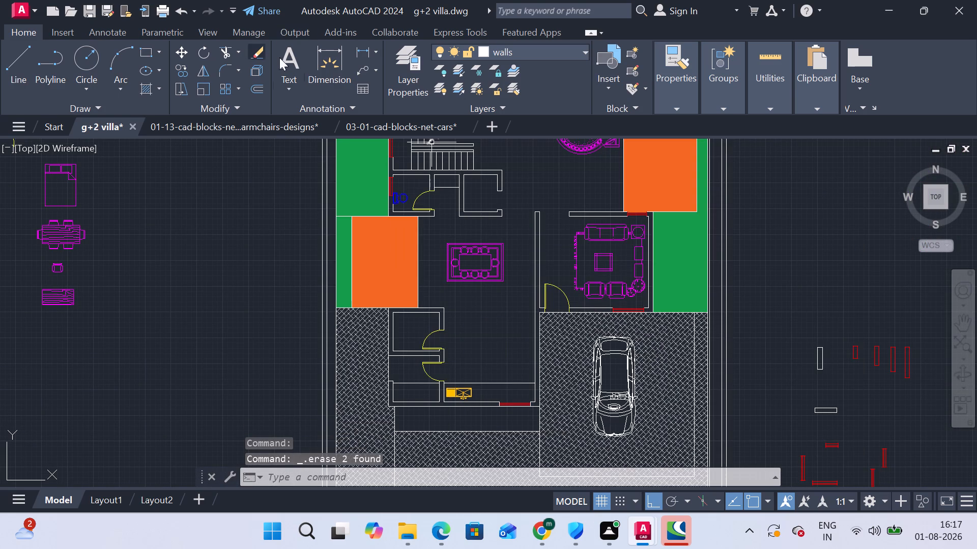
# Add multiline text 1' high south of the dining table, reading "BEDROOM" with "5X3" on the second line.
pyautogui.click(290, 56)
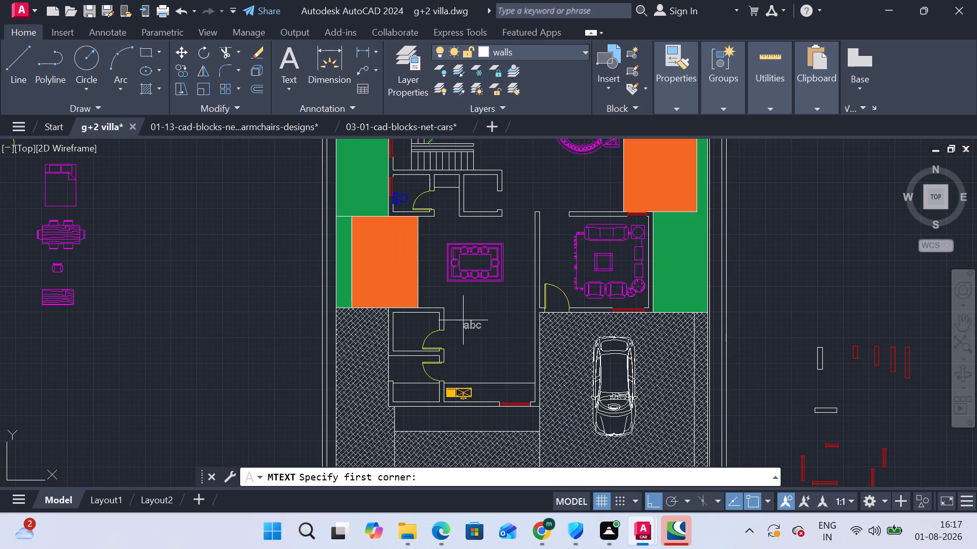
pyautogui.click(457, 312)
pyautogui.click(476, 468)
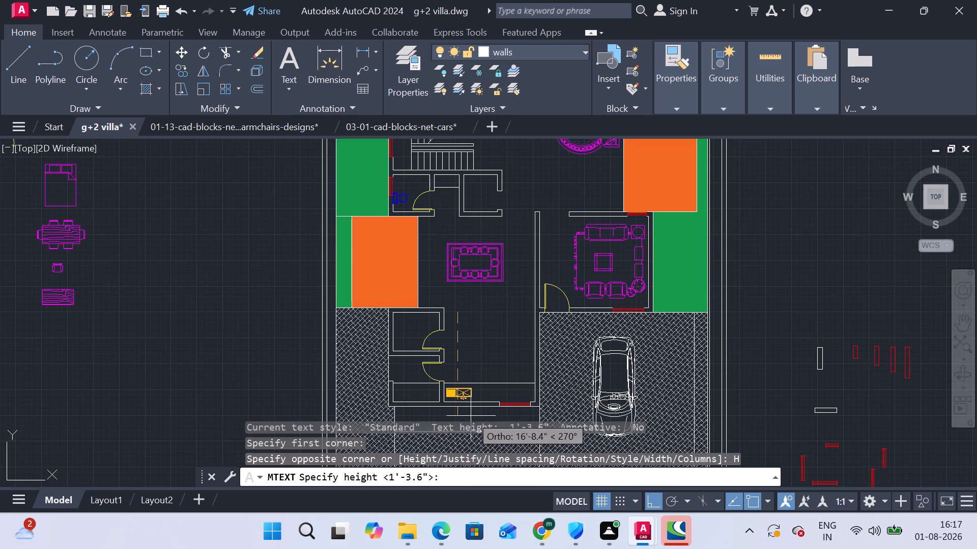
pyautogui.press('1')
pyautogui.press("'")
pyautogui.press('Return')
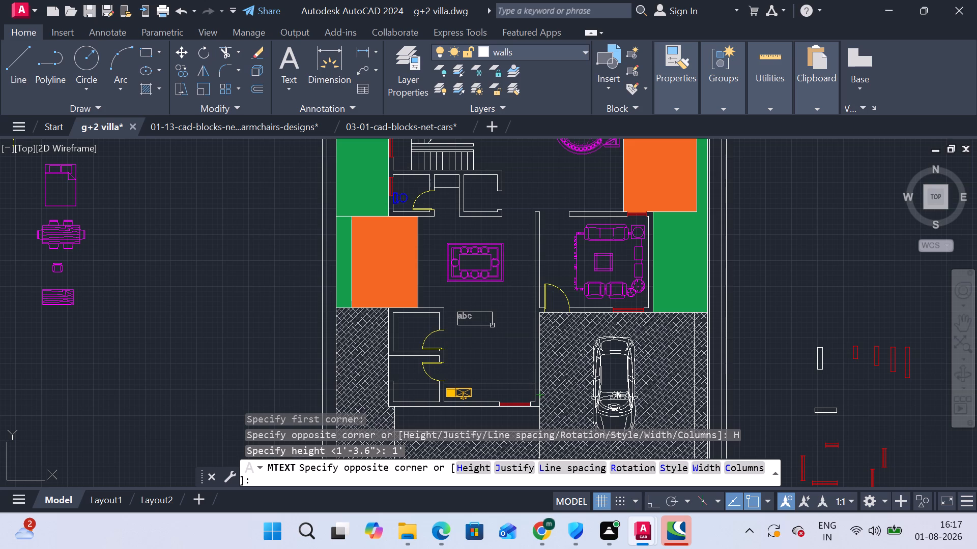
pyautogui.click(492, 325)
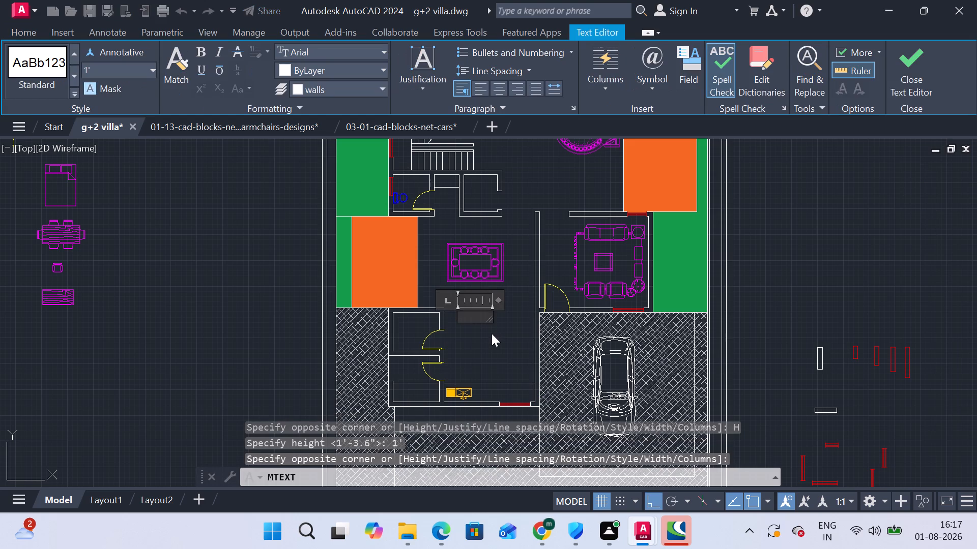
pyautogui.press('b')
pyautogui.write('EDROOM')
pyautogui.press('space')
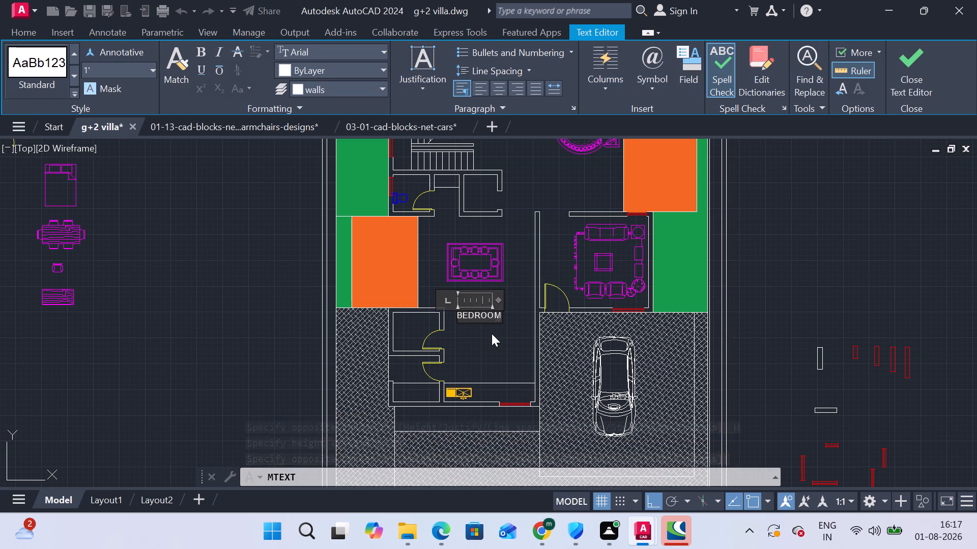
pyautogui.press('Return')
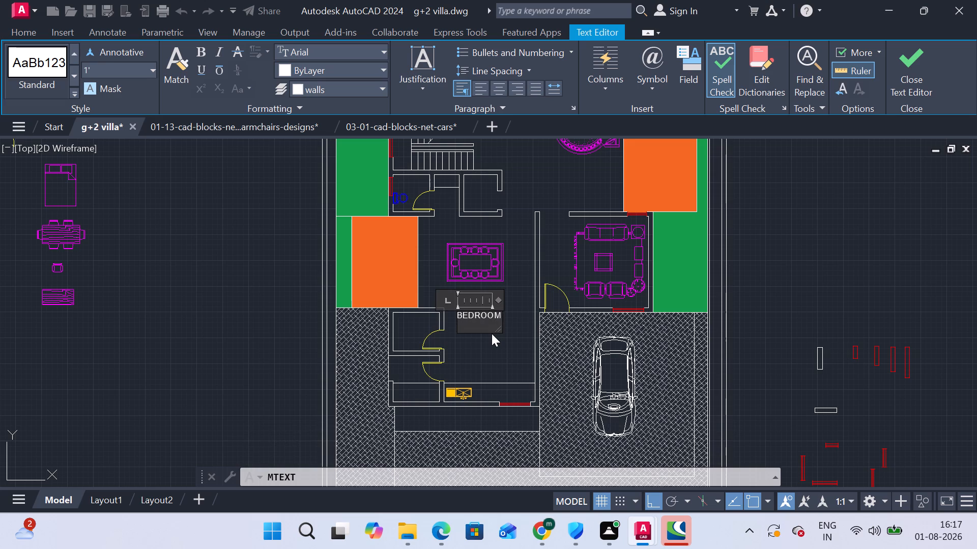
pyautogui.write('5X3')
pyautogui.press('Return')
pyautogui.press('Escape')
pyautogui.click(497, 263)
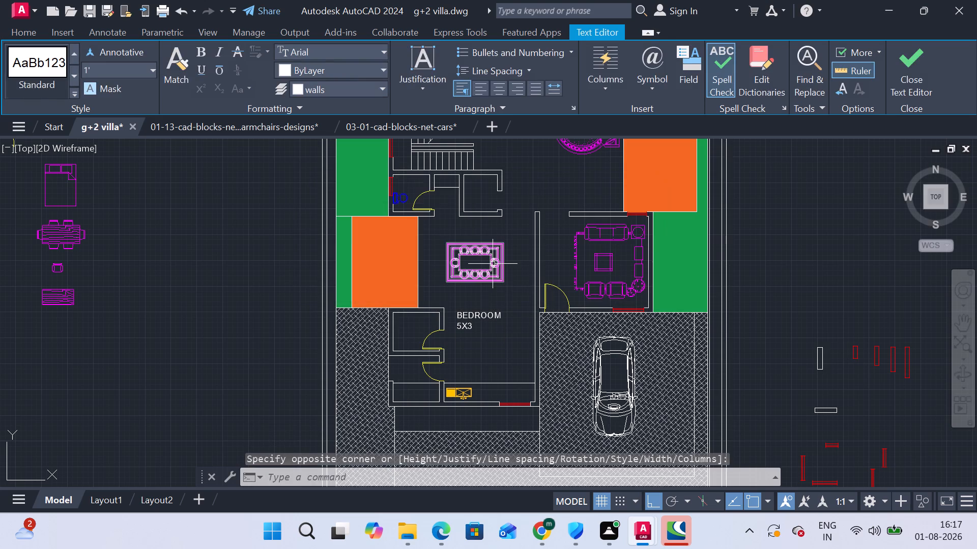
# Turn Ortho off while trying to move the BEDROOM 5X3 label by its insertion grip.
pyautogui.scroll(1, 479, 326)
pyautogui.click(472, 313)
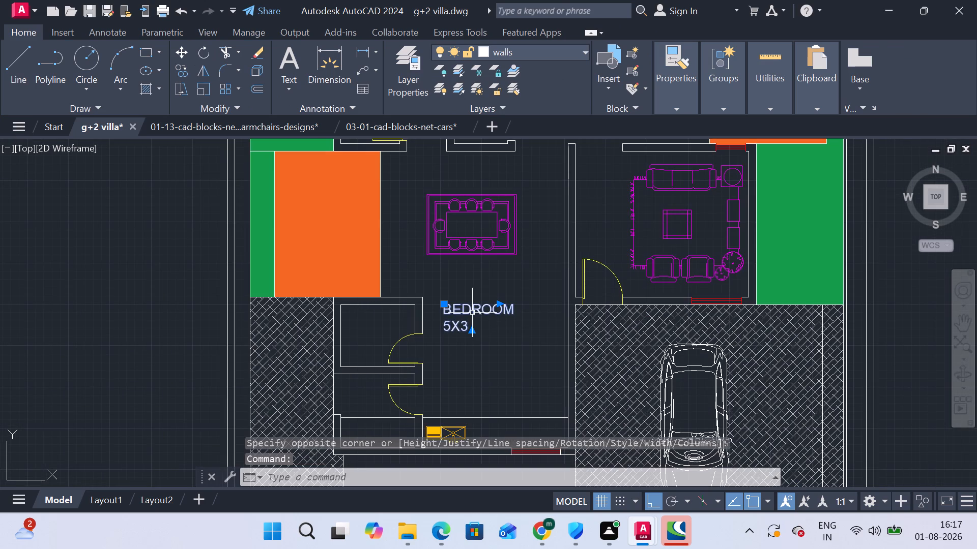
pyautogui.click(445, 305)
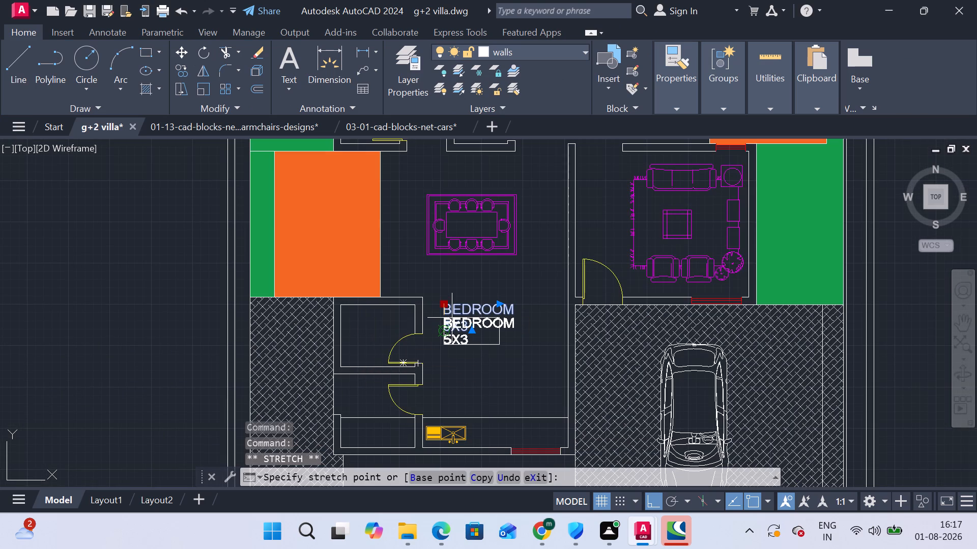
pyautogui.press('F8')
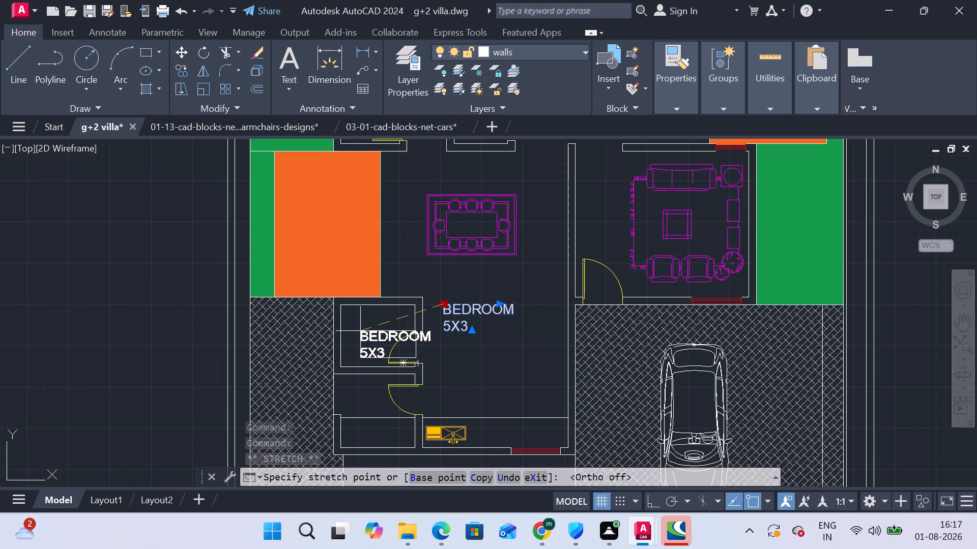
pyautogui.press('Escape')
# Set the text height of the BEDROOM 5X3 label to 8".
pyautogui.click(463, 318)
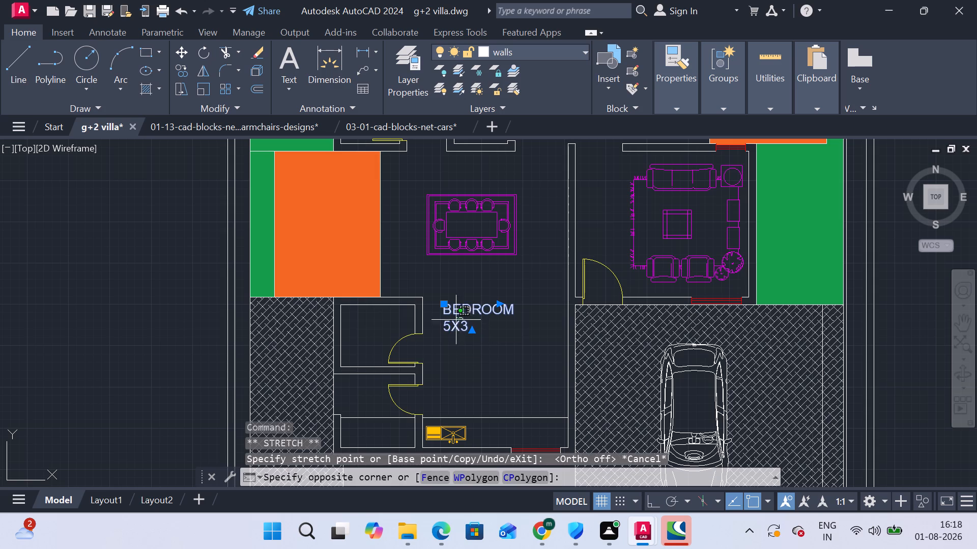
pyautogui.moveTo(454, 312); pyautogui.dragTo(454, 317, button='right')
pyautogui.click(516, 492)
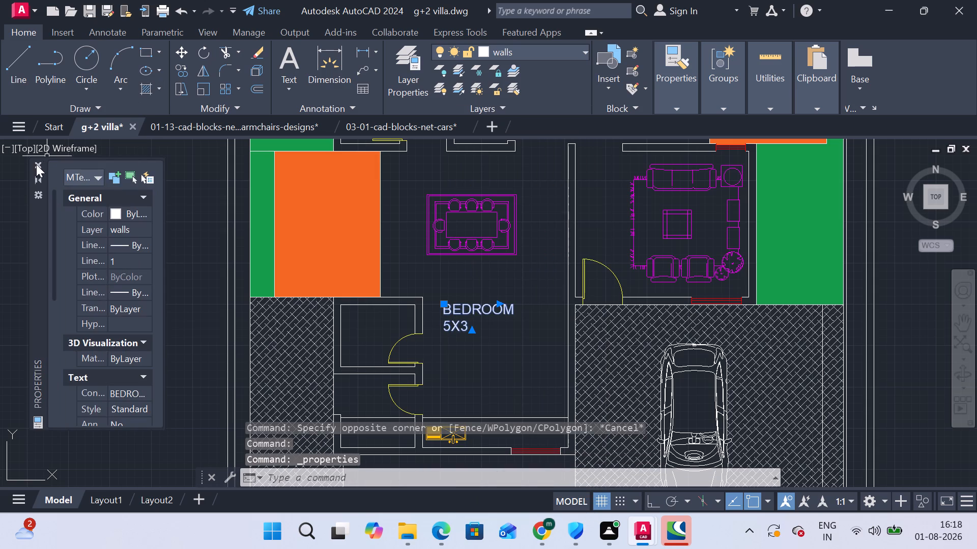
pyautogui.click(36, 165)
pyautogui.rightClick(456, 319)
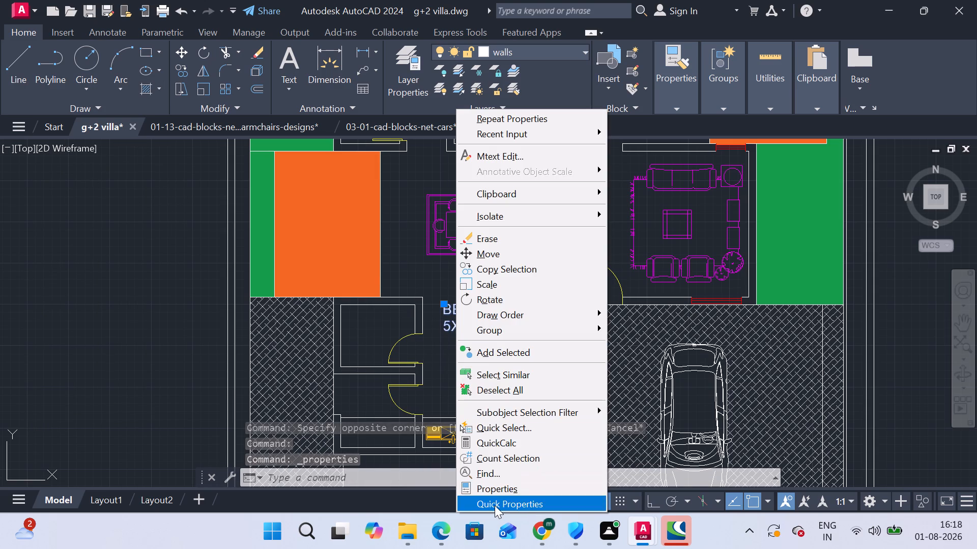
pyautogui.click(495, 505)
pyautogui.moveTo(650, 488); pyautogui.dragTo(615, 488)
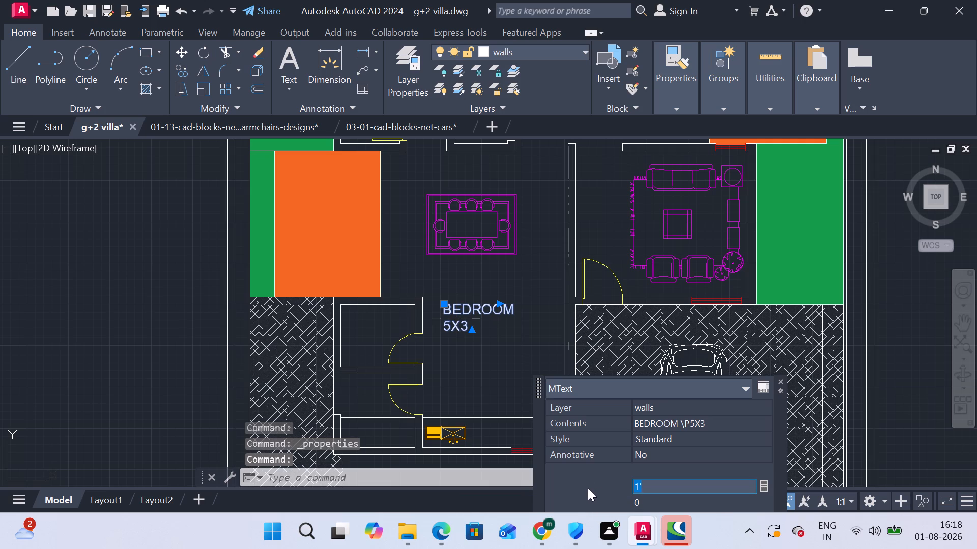
pyautogui.press('8')
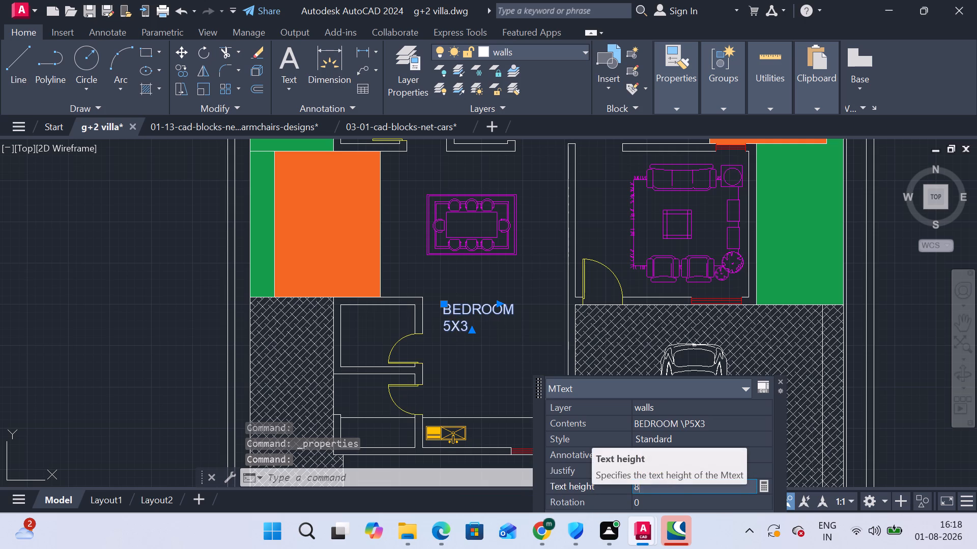
pyautogui.hotkey('shift', '"')
pyautogui.press('Return')
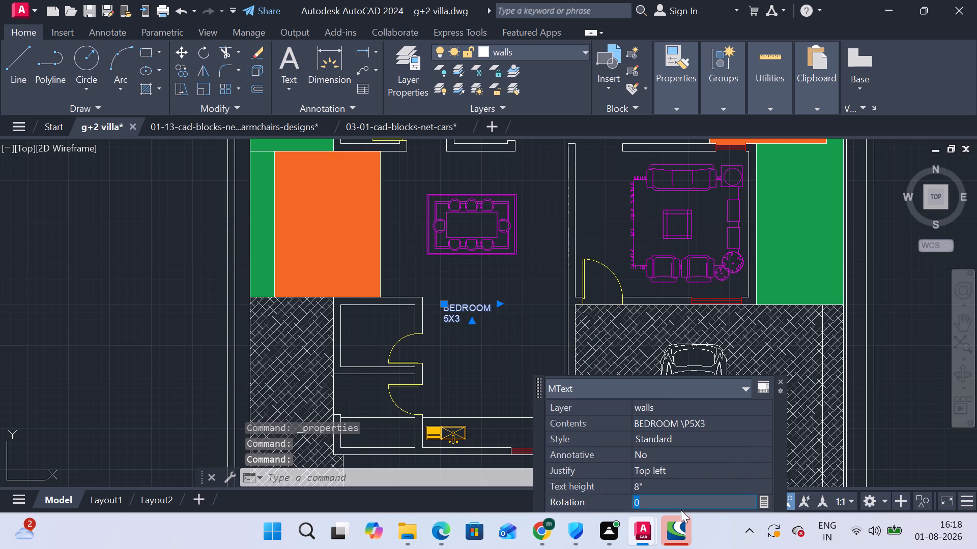
# Copy the BEDROOM 5X3 label into both northern bedrooms, the two northern toilets and the small space north of the staircase area.
pyautogui.click(525, 324)
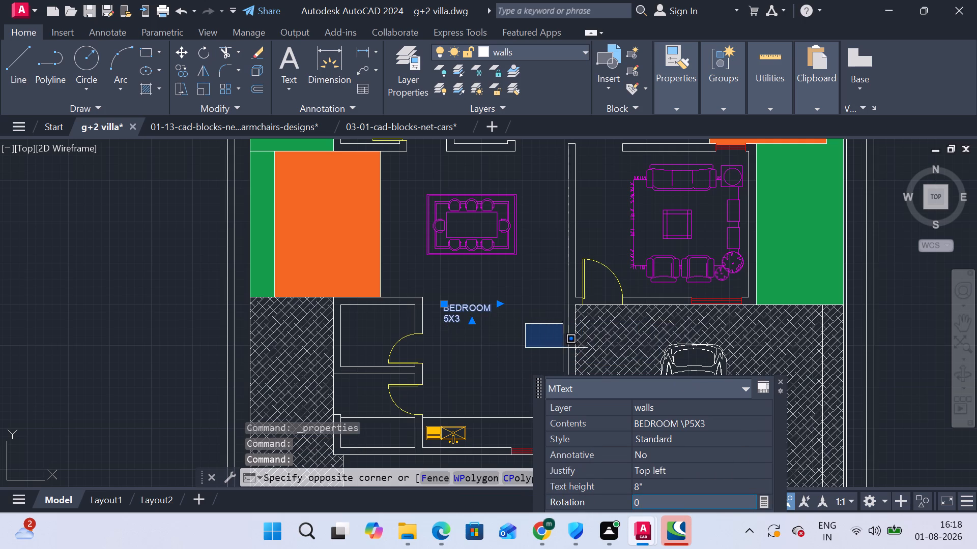
pyautogui.click(549, 347)
pyautogui.click(778, 380)
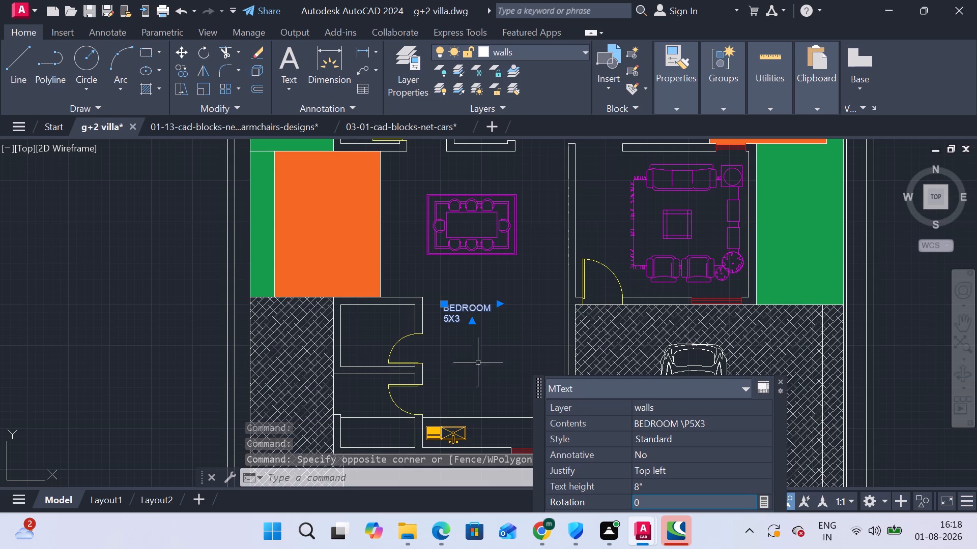
pyautogui.click(780, 379)
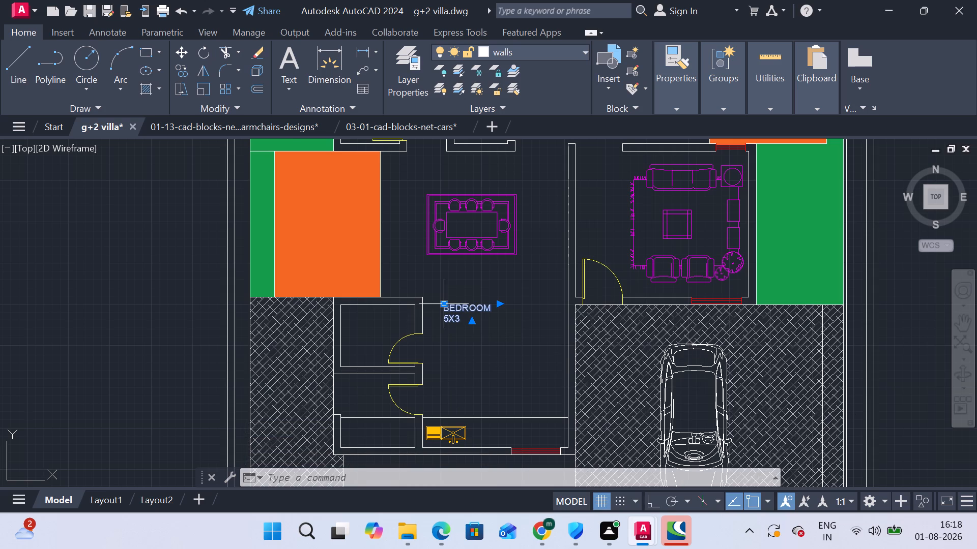
pyautogui.click(181, 72)
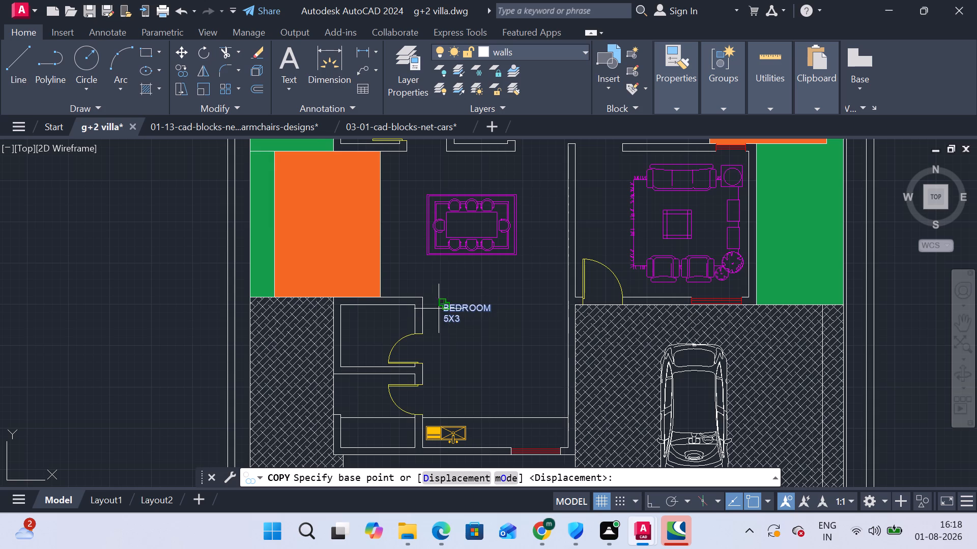
pyautogui.click(440, 307)
pyautogui.scroll(-2, 375, 208)
pyautogui.moveTo(381, 208); pyautogui.dragTo(407, 342, button='middle')
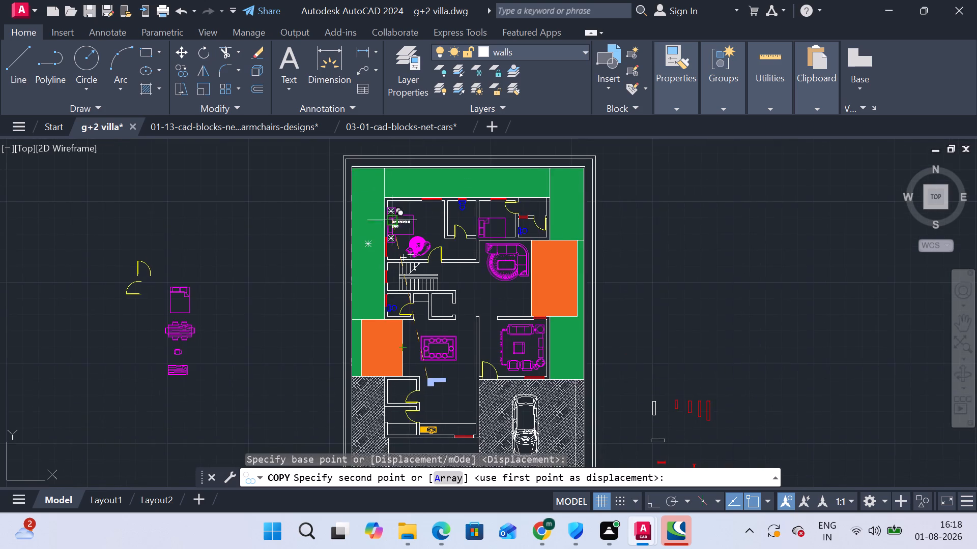
pyautogui.scroll(2, 419, 224)
pyautogui.click(385, 219)
pyautogui.click(507, 206)
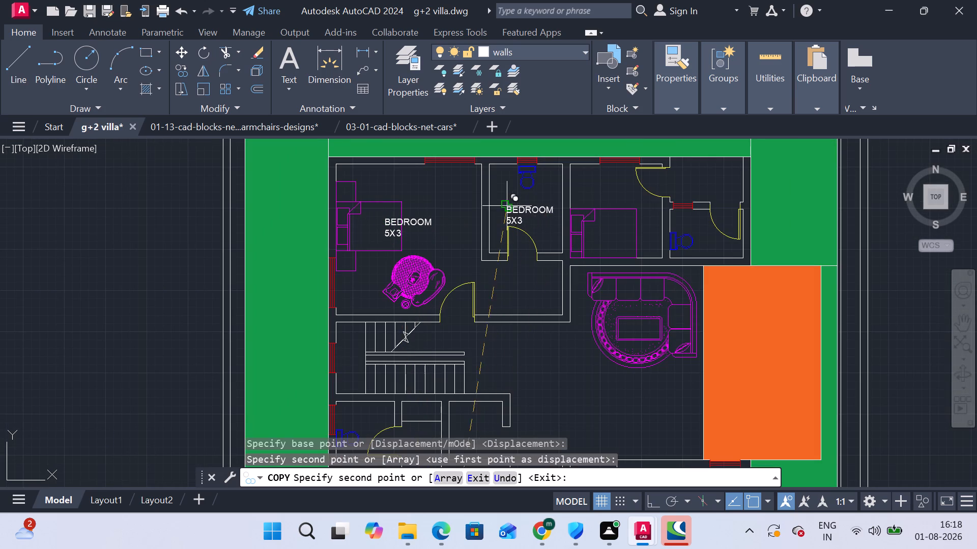
pyautogui.click(594, 204)
pyautogui.click(683, 227)
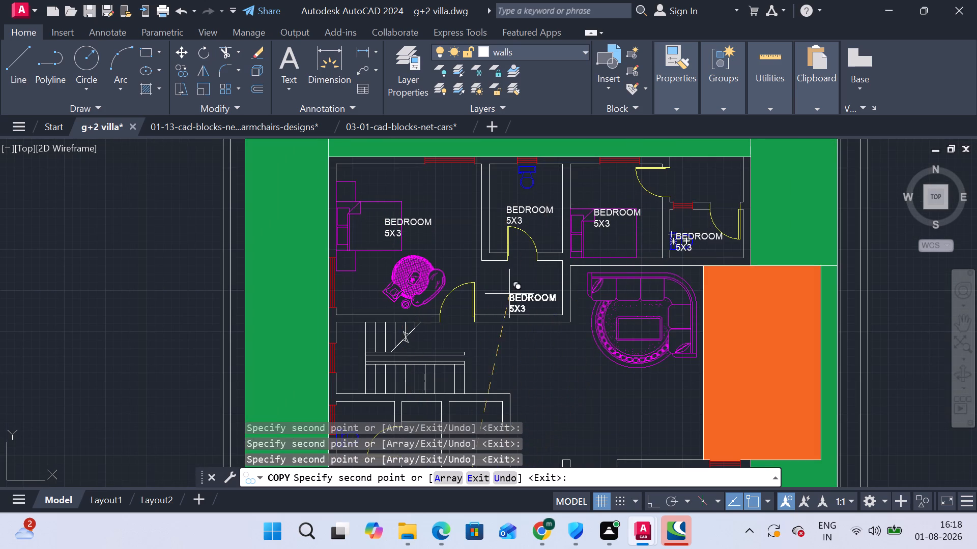
pyautogui.click(503, 284)
# Place further label copies in the curved-sofa lounge, both orange areas, the toilet and small room south of the stairs, and the dining area.
pyautogui.moveTo(473, 360); pyautogui.dragTo(375, 250, button='middle')
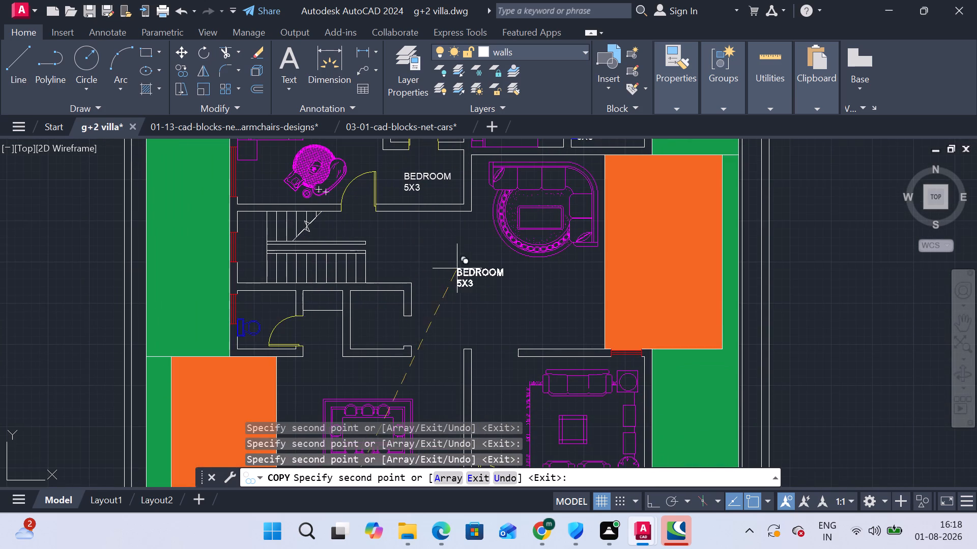
pyautogui.click(526, 279)
pyautogui.click(641, 244)
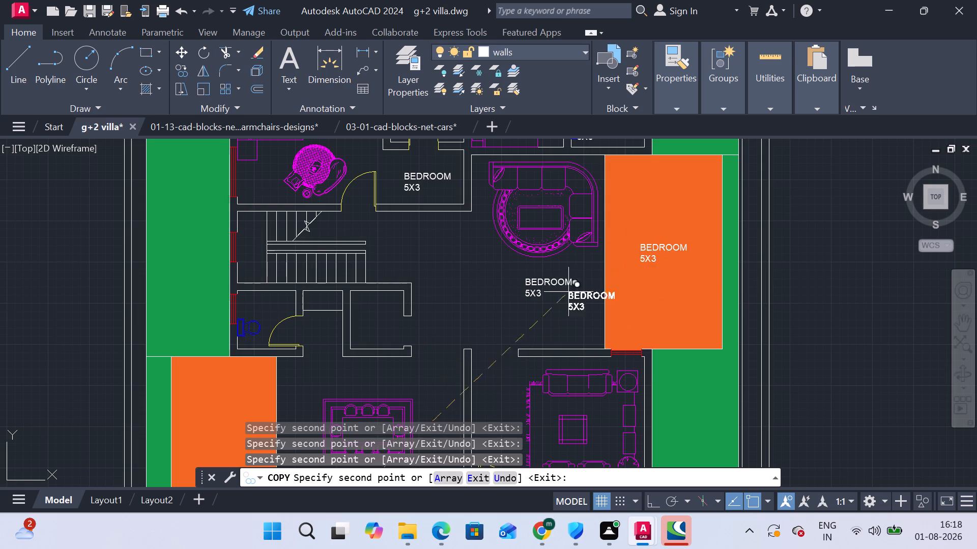
pyautogui.moveTo(504, 337); pyautogui.dragTo(531, 256, button='middle')
pyautogui.click(392, 239)
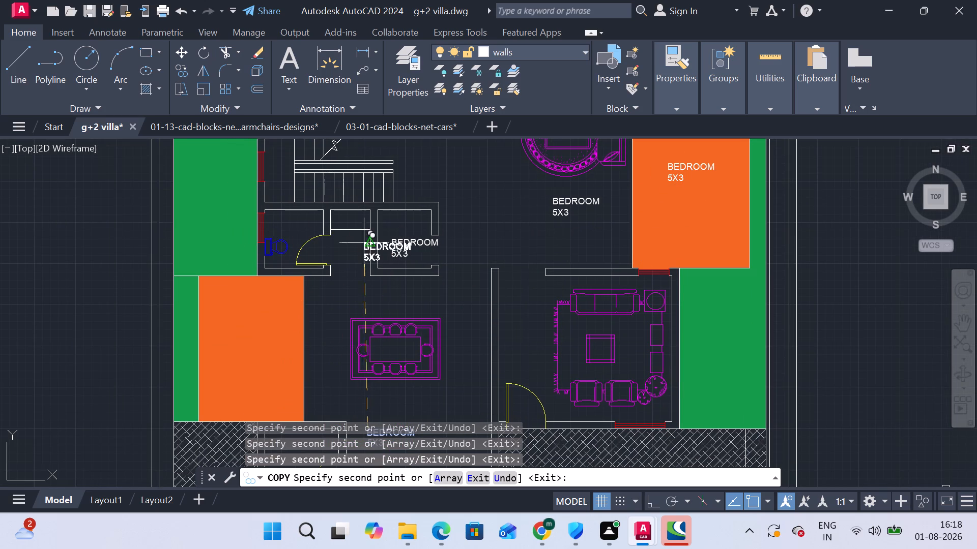
pyautogui.click(298, 237)
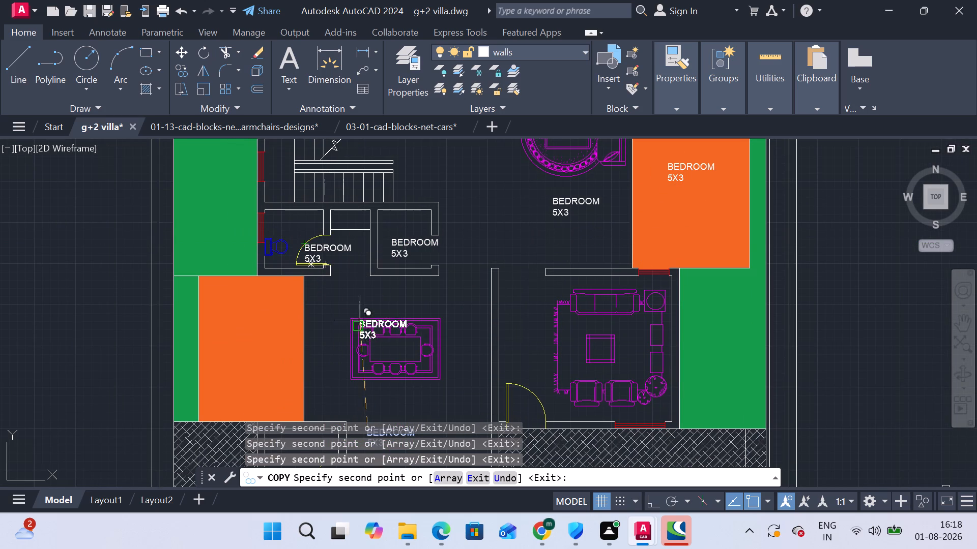
pyautogui.click(369, 301)
pyautogui.click(224, 343)
# Place label copies in the two small rooms west of the kitchen and in the sofa-set living room, finishing the copy.
pyautogui.moveTo(428, 333); pyautogui.dragTo(428, 324, button='middle')
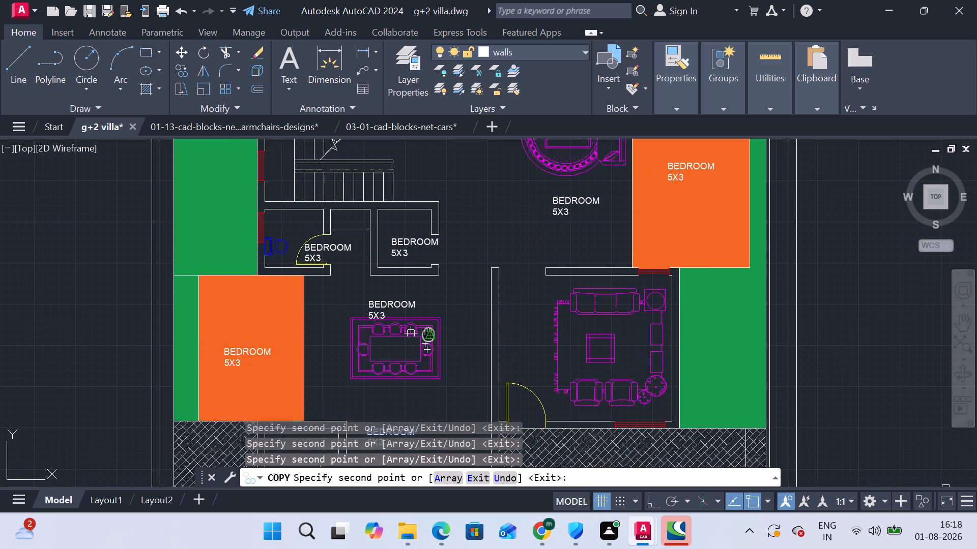
pyautogui.moveTo(428, 324); pyautogui.dragTo(425, 221, button='middle')
pyautogui.moveTo(419, 313); pyautogui.dragTo(411, 232, button='middle')
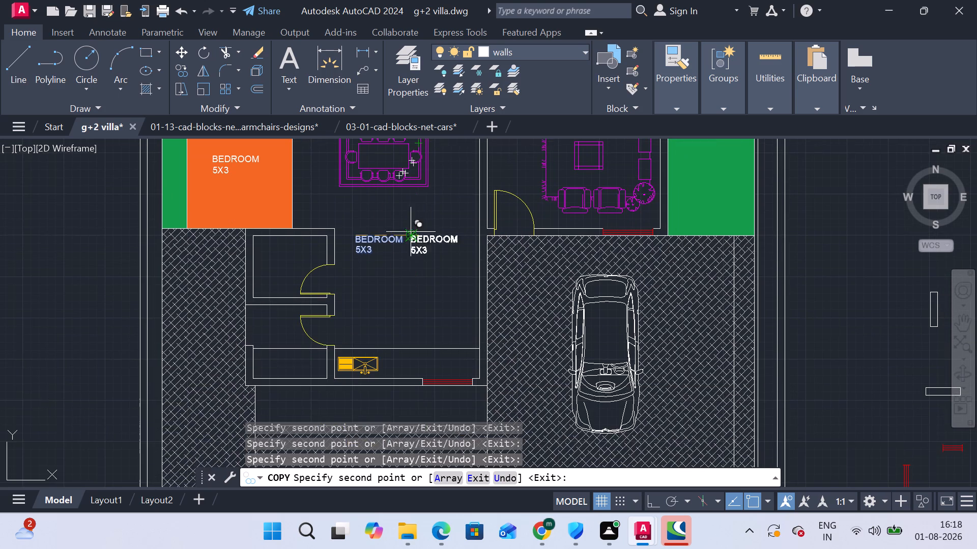
pyautogui.moveTo(369, 296); pyautogui.dragTo(368, 237, button='middle')
pyautogui.moveTo(379, 236); pyautogui.dragTo(383, 329, button='middle')
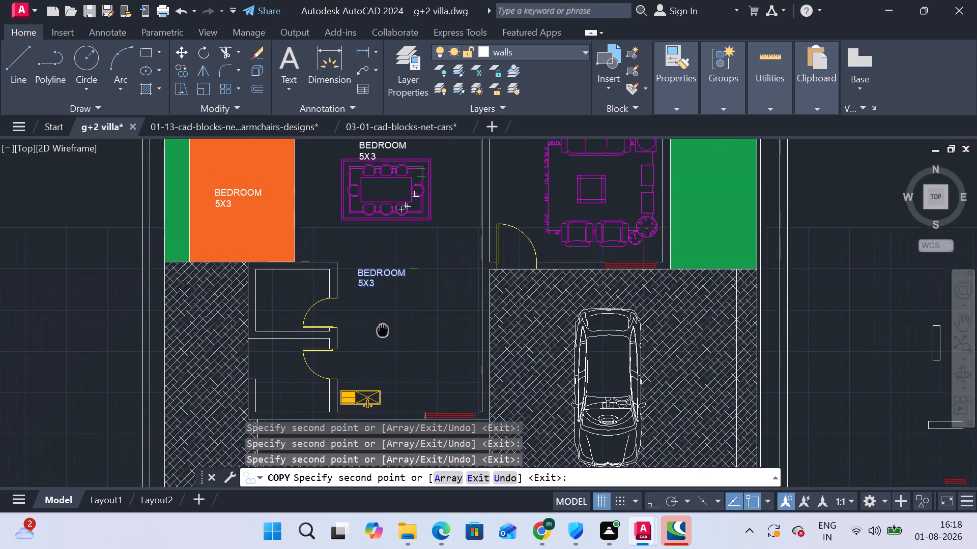
pyautogui.moveTo(383, 329); pyautogui.dragTo(385, 316, button='middle')
pyautogui.moveTo(390, 296); pyautogui.dragTo(404, 247, button='middle')
pyautogui.click(292, 231)
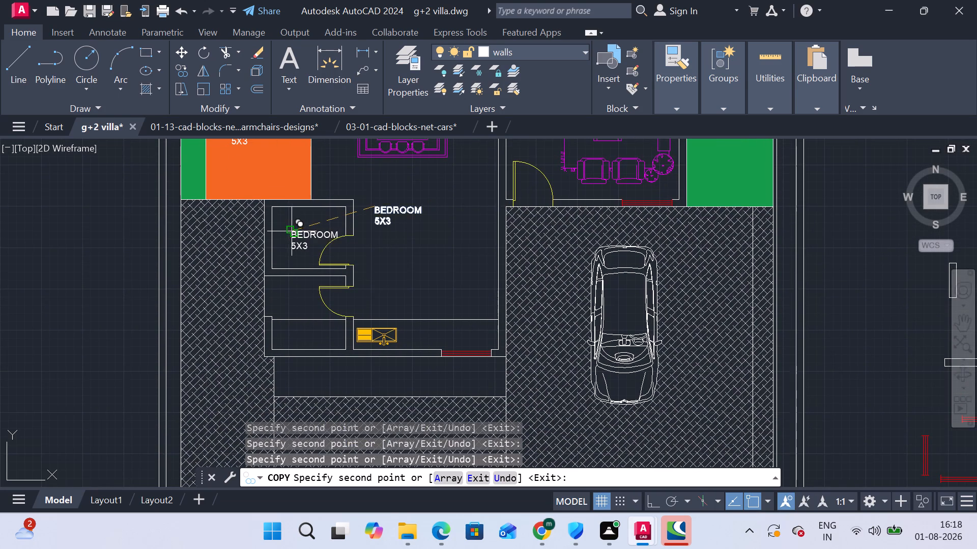
pyautogui.click(295, 296)
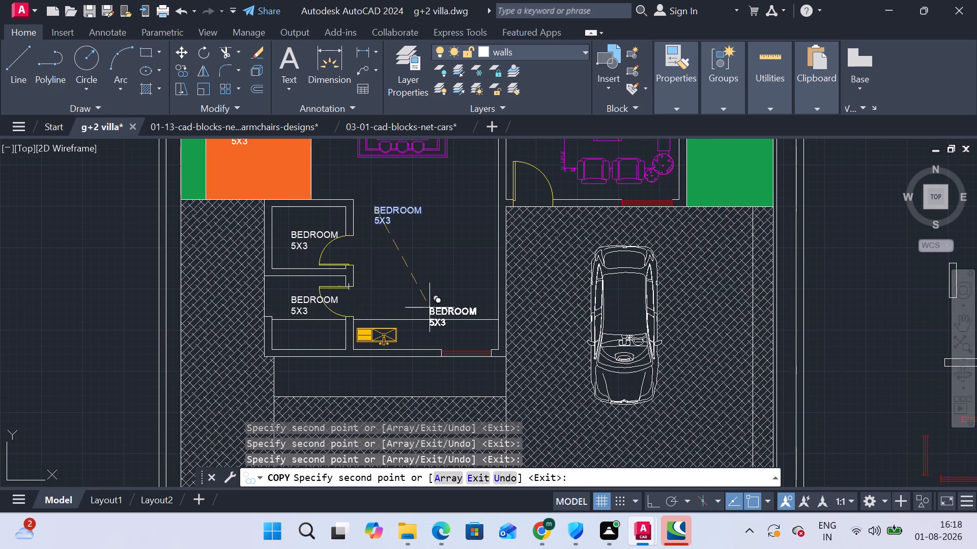
pyautogui.scroll(-1, 484, 266)
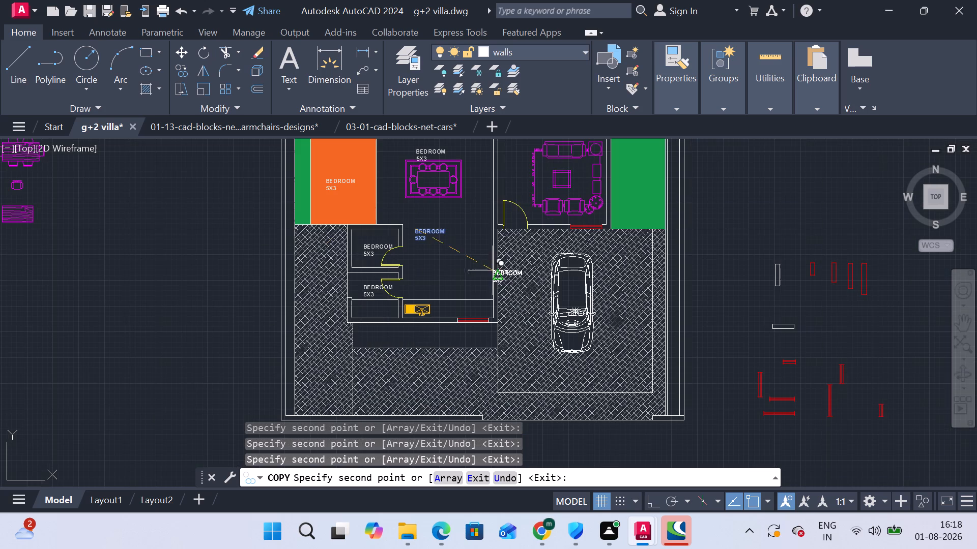
pyautogui.moveTo(503, 265); pyautogui.dragTo(447, 354, button='middle')
pyautogui.click(475, 266)
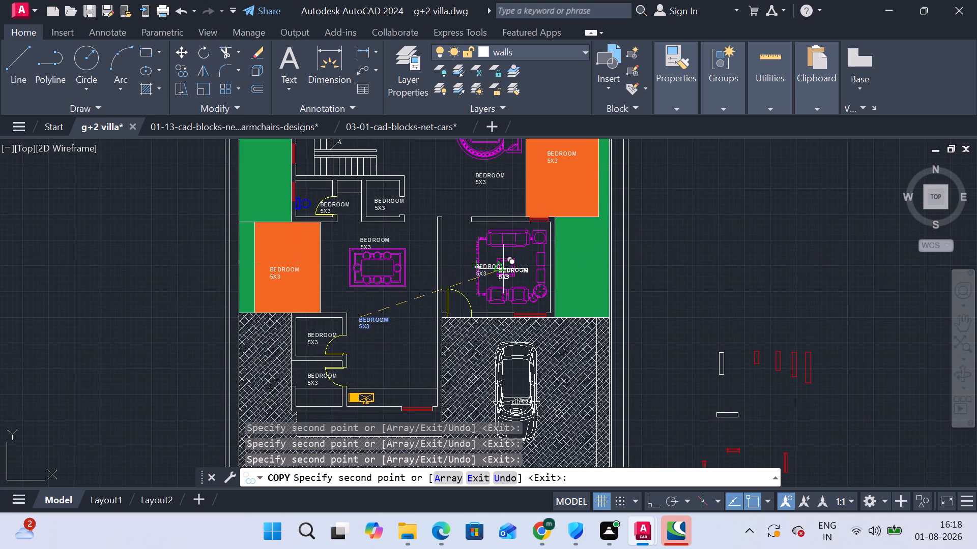
pyautogui.moveTo(533, 275); pyautogui.dragTo(531, 386, button='middle')
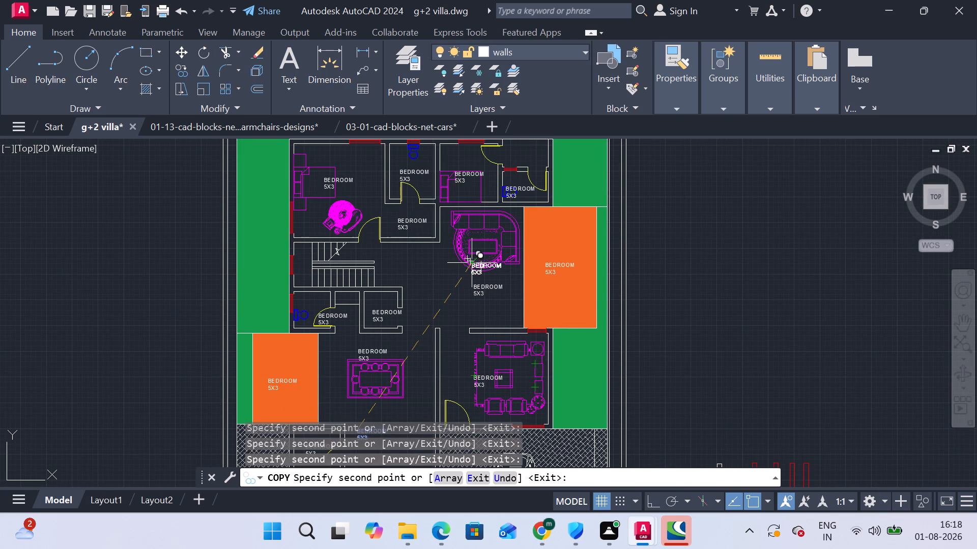
pyautogui.scroll(-1, 462, 278)
pyautogui.moveTo(462, 278); pyautogui.dragTo(432, 232, button='middle')
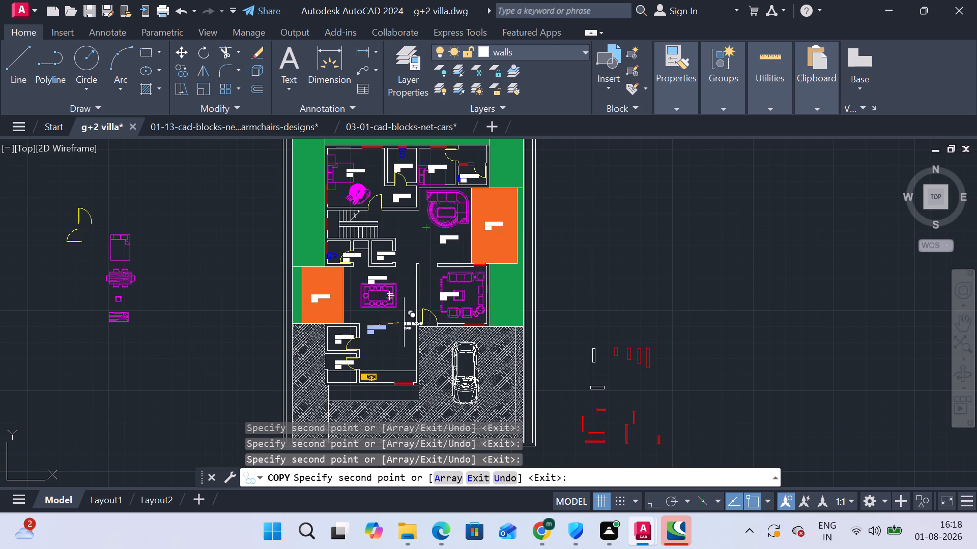
pyautogui.scroll(1, 407, 317)
pyautogui.press('Escape')
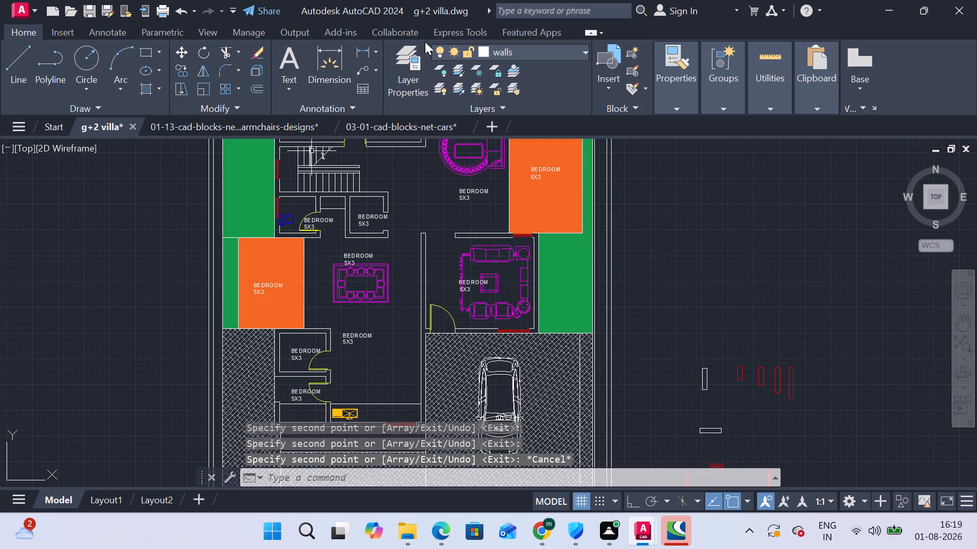
# Create a new layer named TEXT and set its colour to yellow.
pyautogui.click(414, 56)
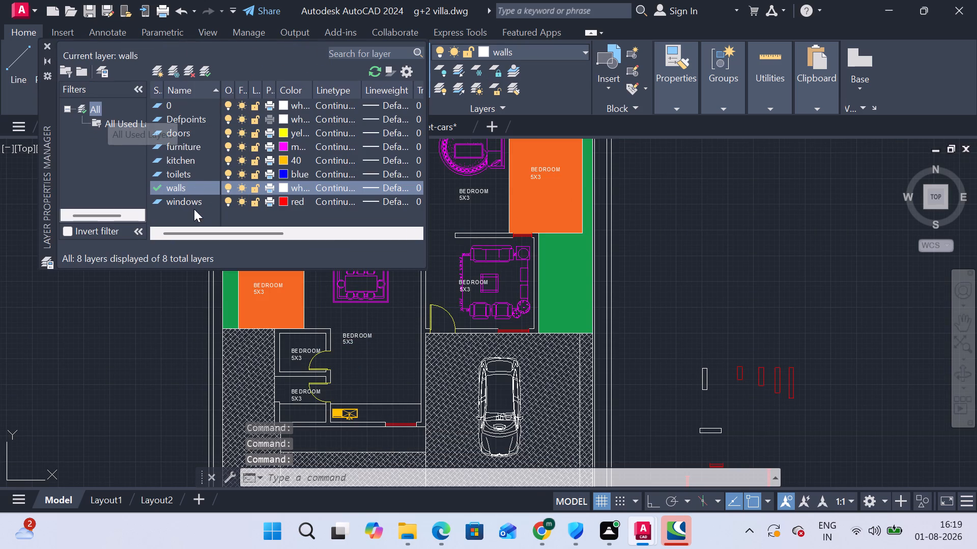
pyautogui.click(174, 73)
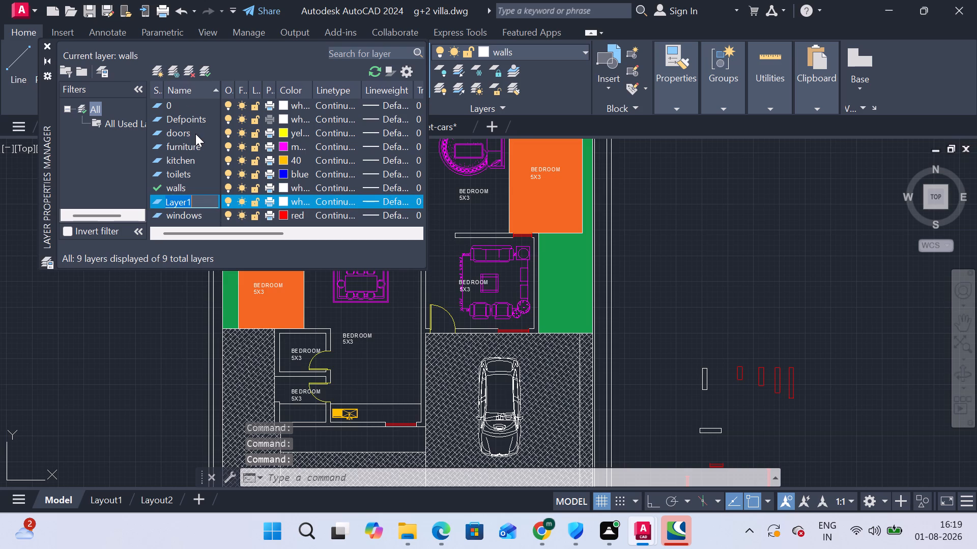
pyautogui.press('space')
pyautogui.write('TE')
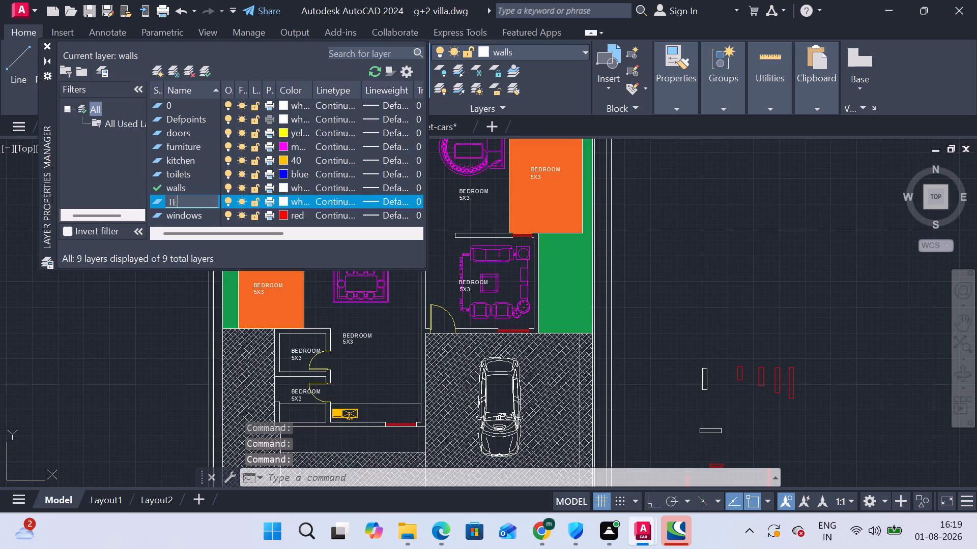
pyautogui.write('XT')
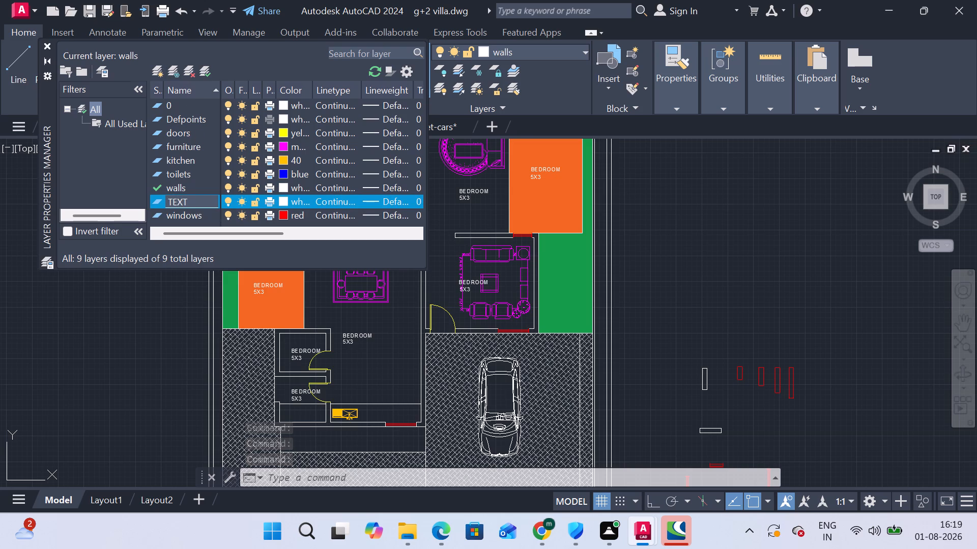
pyautogui.press('Return')
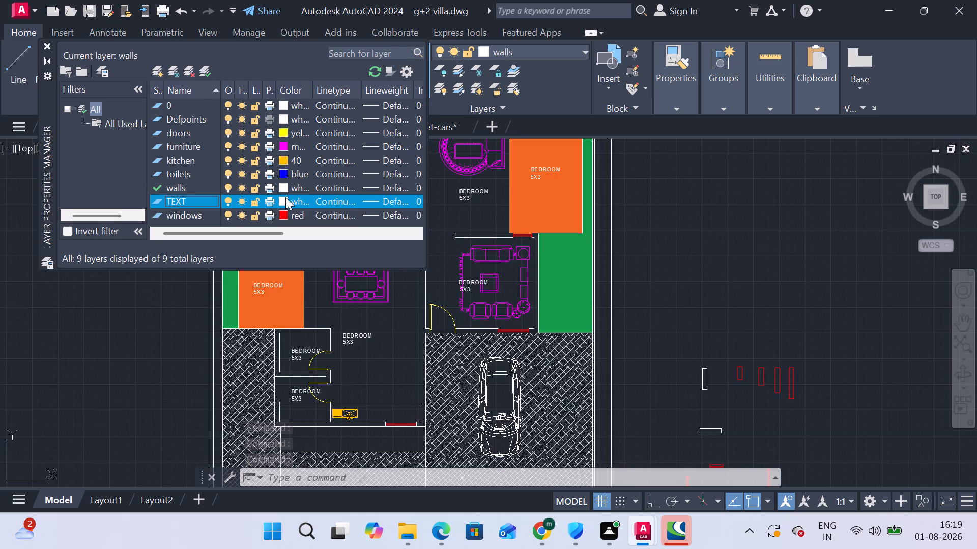
pyautogui.click(285, 197)
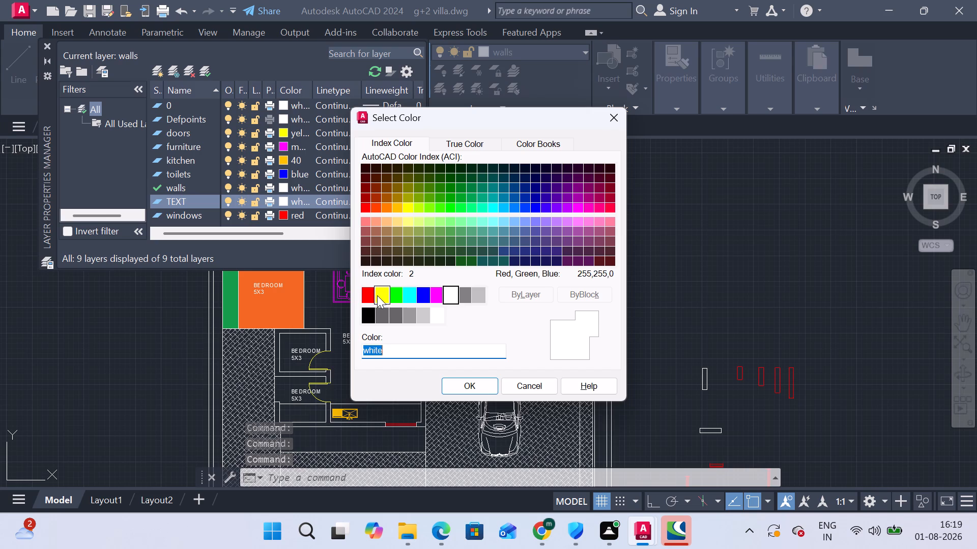
pyautogui.doubleClick(379, 297)
pyautogui.click(483, 385)
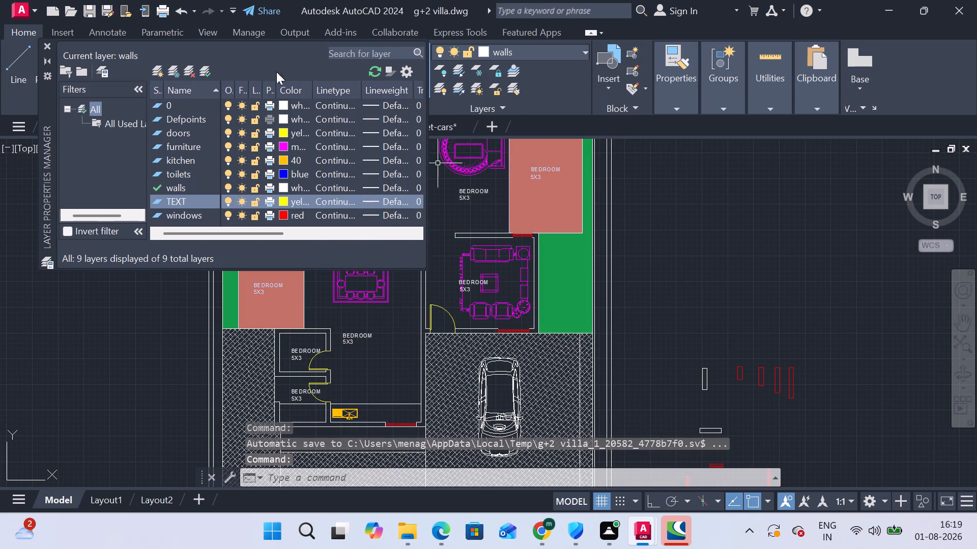
pyautogui.click(41, 42)
pyautogui.click(45, 45)
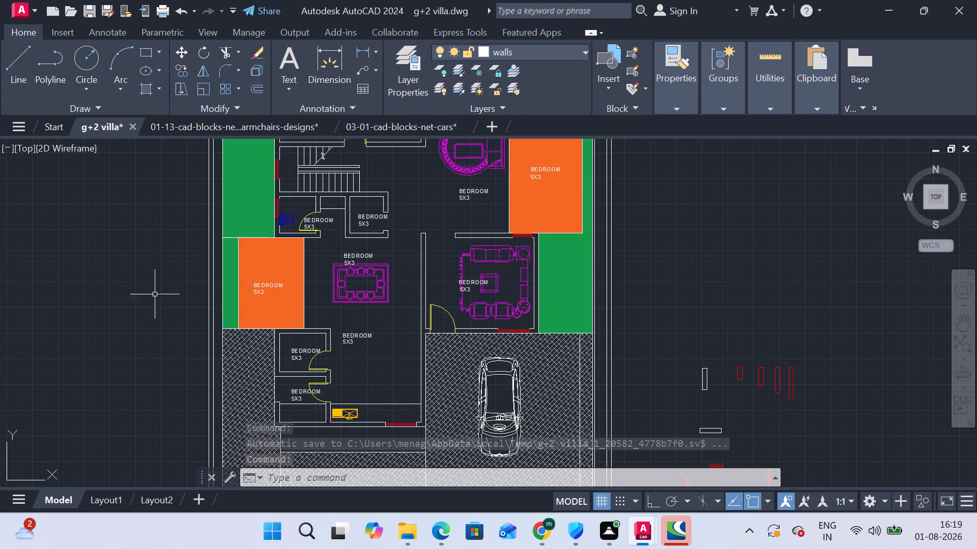
# Select the BEDROOM 5X3 labels in all rooms of the ground floor and move them onto the TEXT layer.
pyautogui.scroll(2, 351, 344)
pyautogui.click(356, 328)
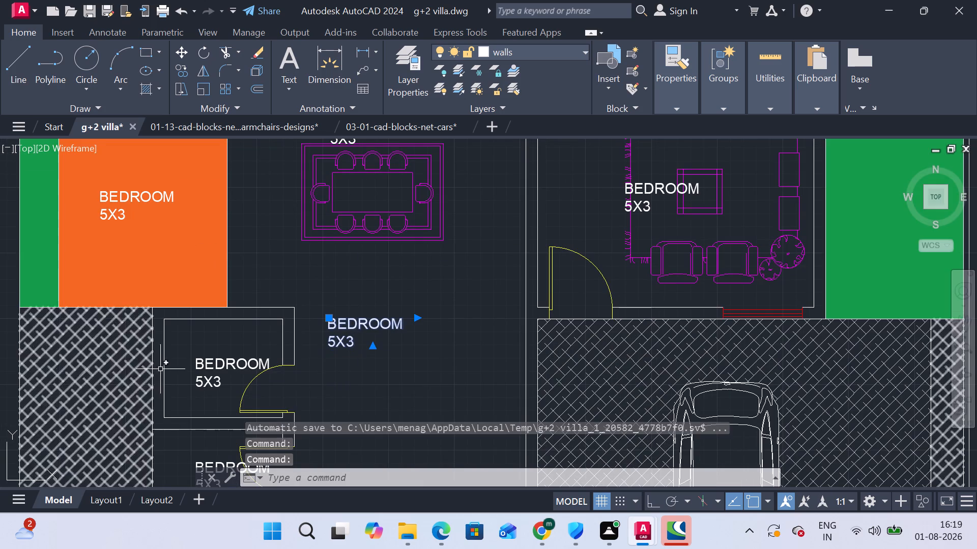
pyautogui.click(199, 366)
pyautogui.scroll(-2, 243, 380)
pyautogui.moveTo(275, 383); pyautogui.dragTo(313, 261, button='middle')
pyautogui.scroll(2, 280, 295)
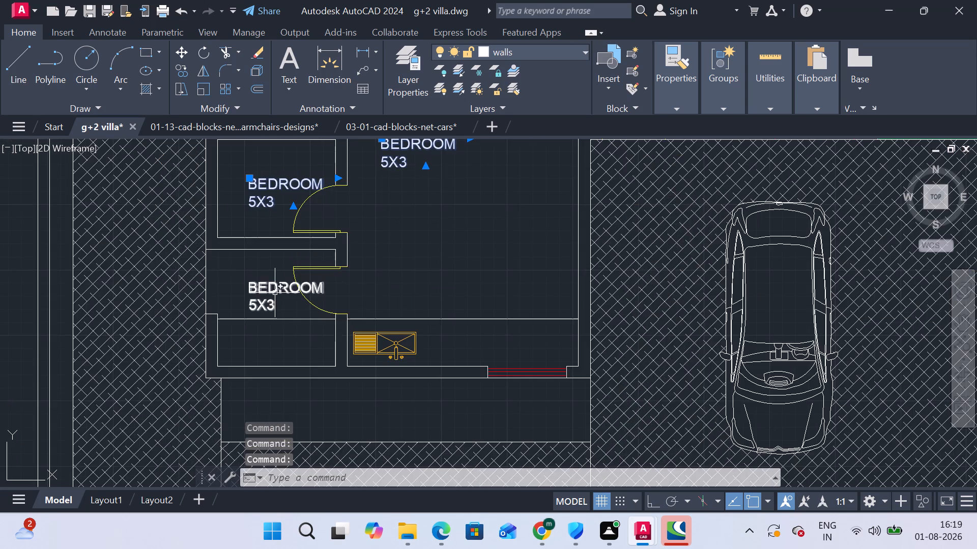
pyautogui.click(275, 293)
pyautogui.scroll(-2, 444, 302)
pyautogui.moveTo(457, 273); pyautogui.dragTo(457, 368, button='middle')
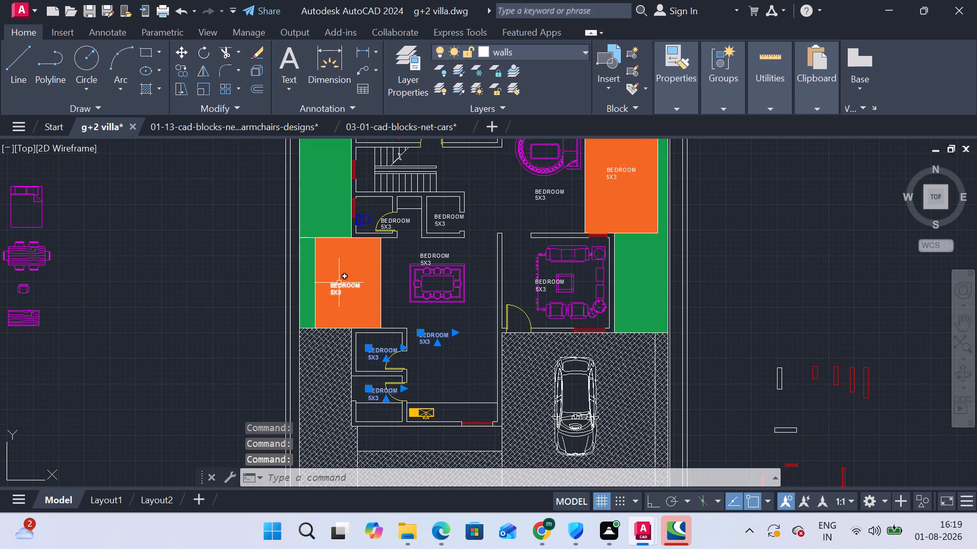
pyautogui.click(341, 286)
pyautogui.click(424, 257)
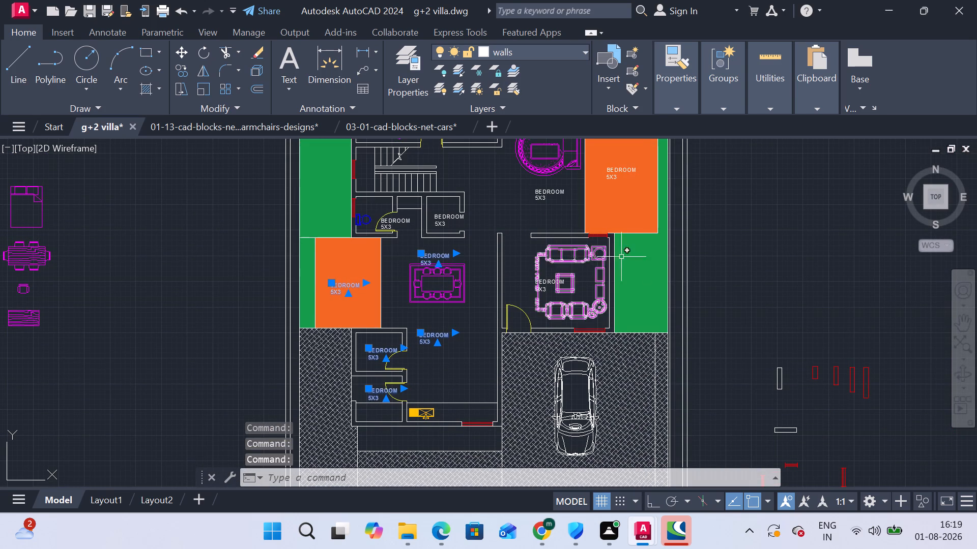
pyautogui.click(542, 280)
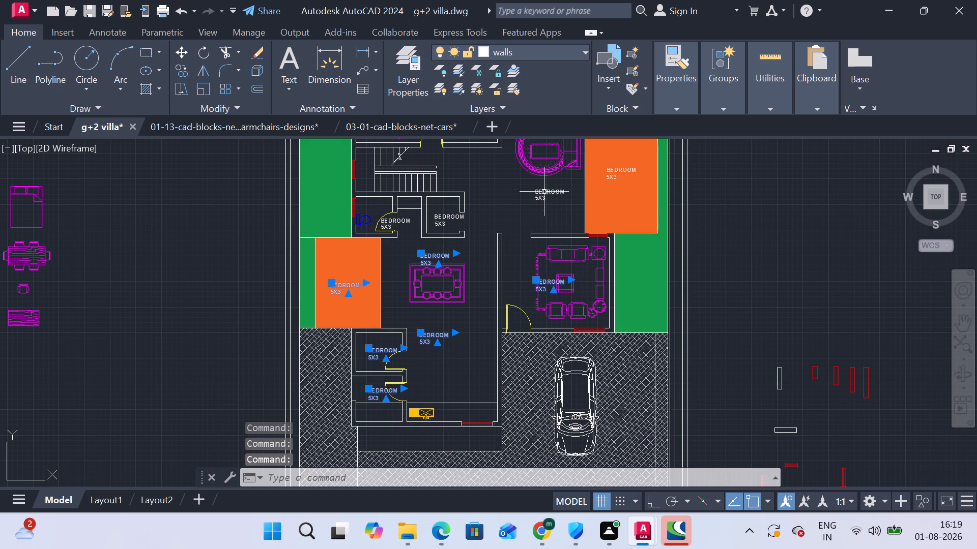
pyautogui.click(544, 191)
pyautogui.click(623, 167)
pyautogui.click(451, 218)
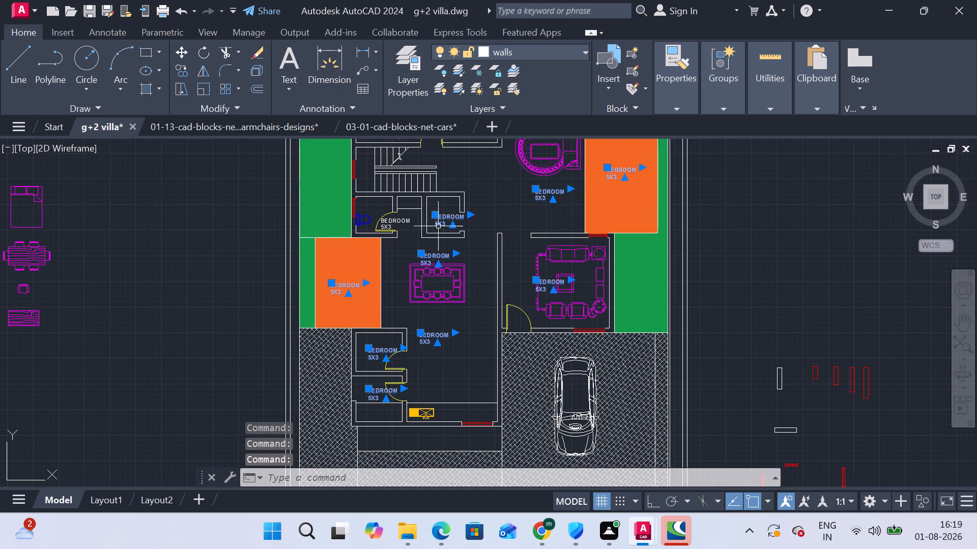
pyautogui.click(395, 223)
pyautogui.moveTo(415, 229); pyautogui.dragTo(438, 375, button='middle')
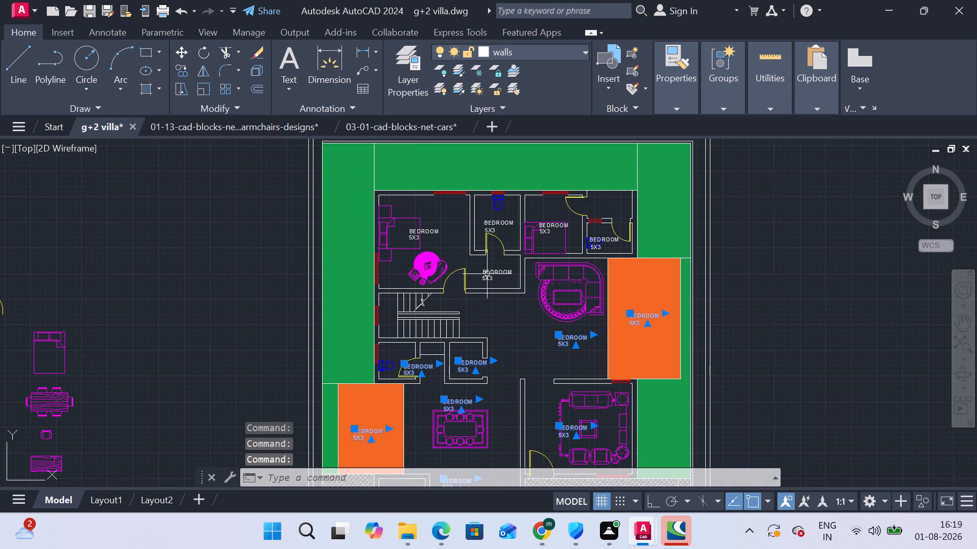
pyautogui.click(491, 269)
pyautogui.click(423, 226)
pyautogui.doubleClick(429, 232)
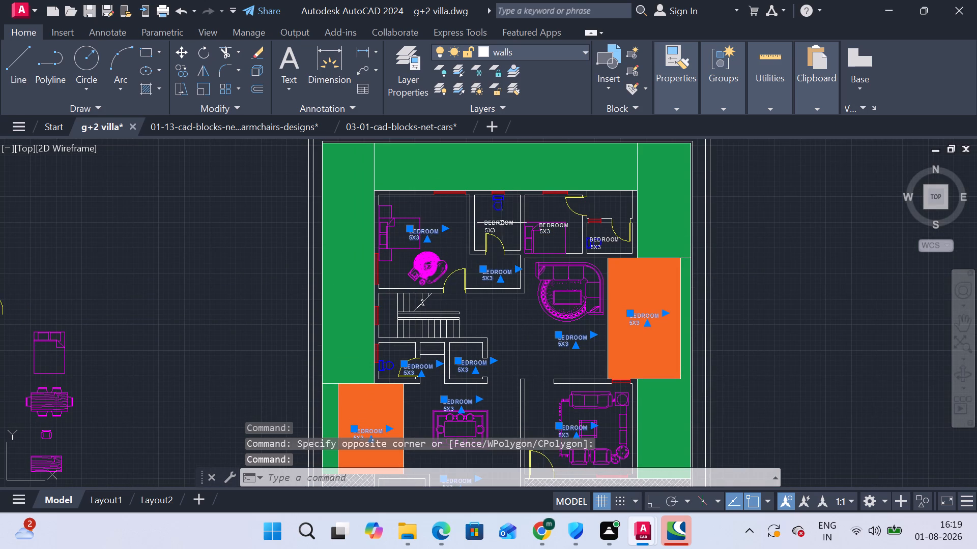
pyautogui.click(505, 222)
pyautogui.click(555, 226)
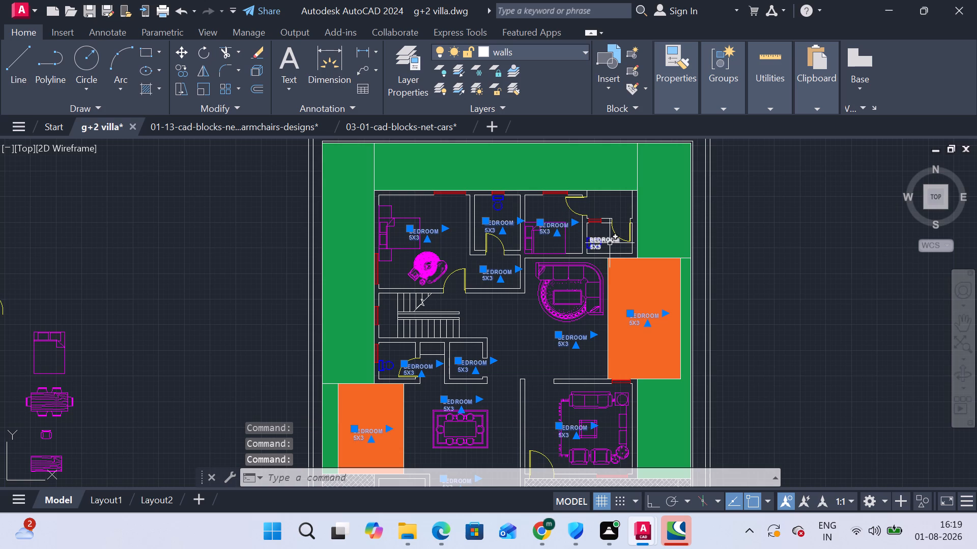
pyautogui.click(611, 243)
pyautogui.scroll(-1, 501, 313)
pyautogui.moveTo(499, 315); pyautogui.dragTo(482, 259, button='middle')
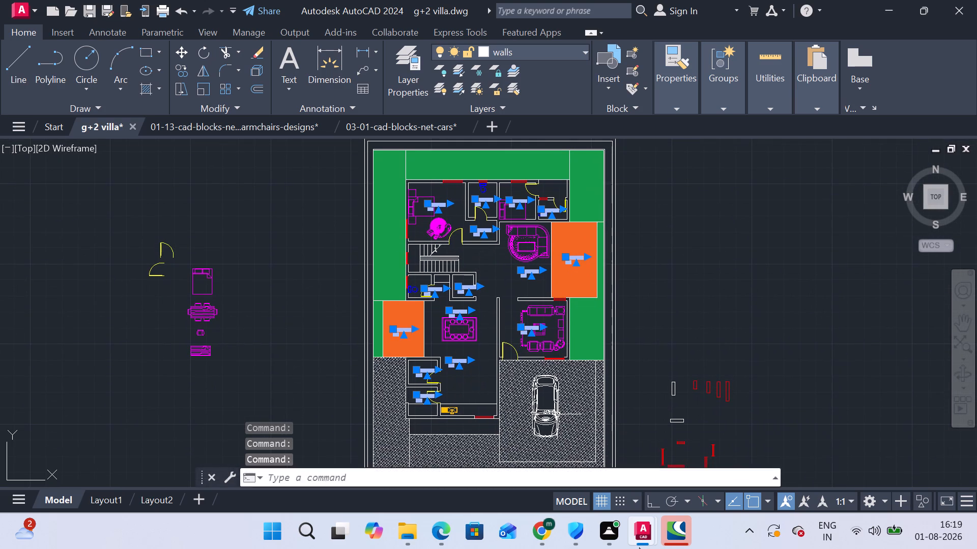
pyautogui.moveTo(536, 387); pyautogui.dragTo(478, 317, button='middle')
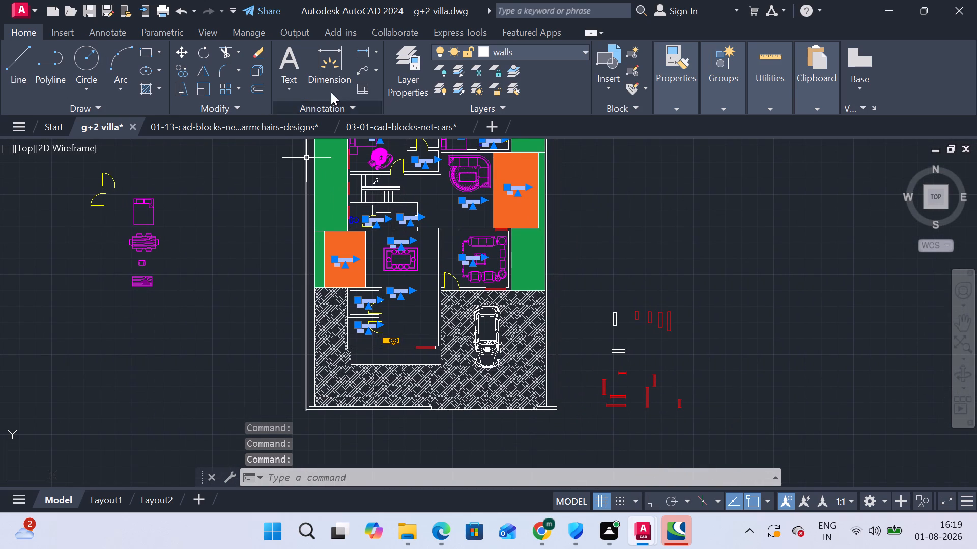
pyautogui.click(499, 55)
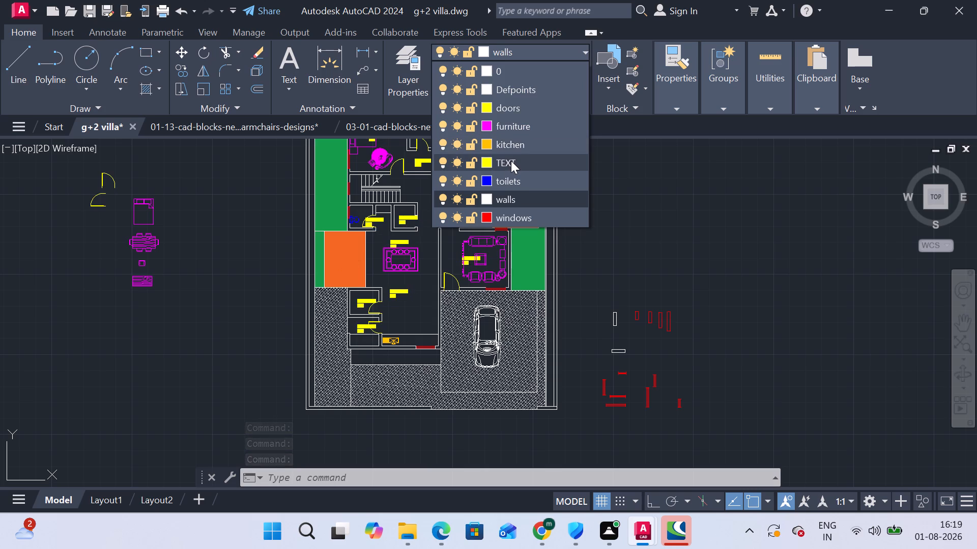
pyautogui.click(511, 161)
pyautogui.press('Escape')
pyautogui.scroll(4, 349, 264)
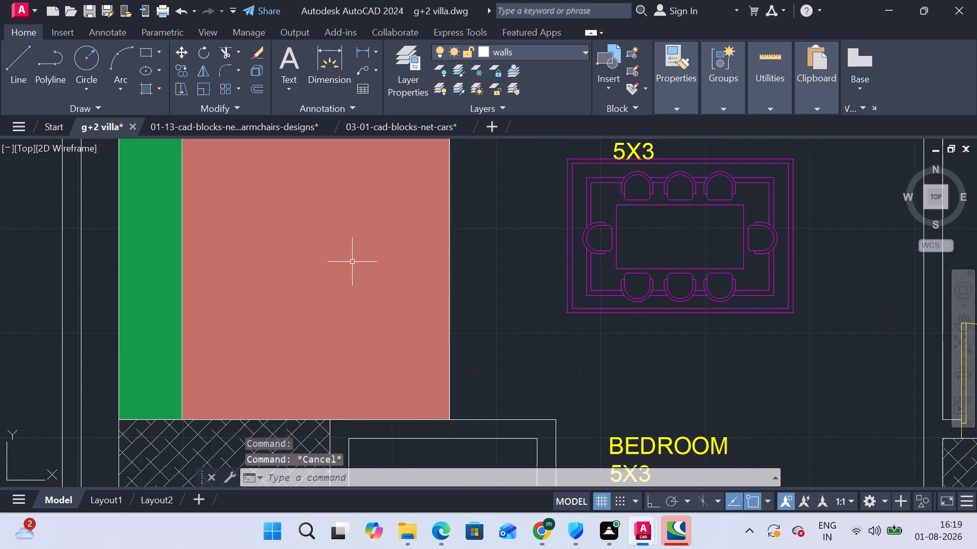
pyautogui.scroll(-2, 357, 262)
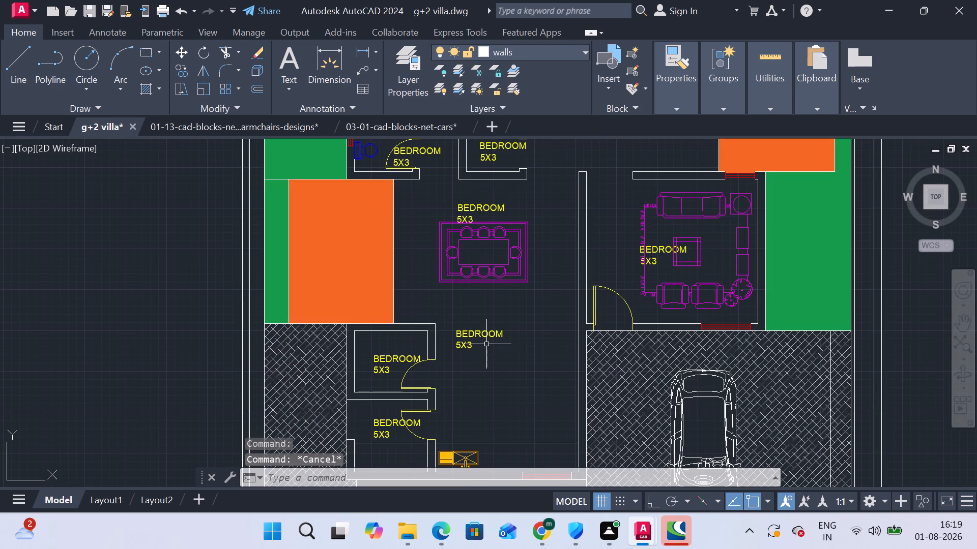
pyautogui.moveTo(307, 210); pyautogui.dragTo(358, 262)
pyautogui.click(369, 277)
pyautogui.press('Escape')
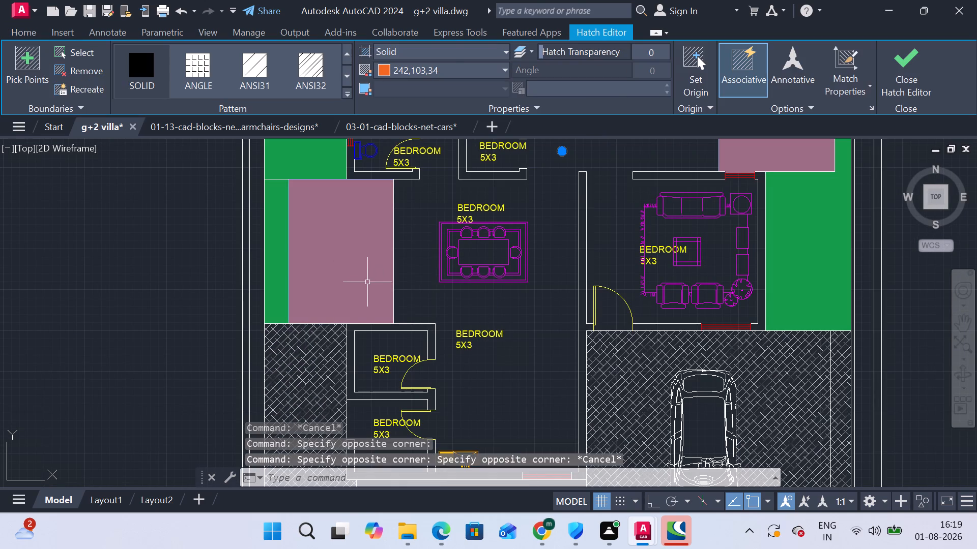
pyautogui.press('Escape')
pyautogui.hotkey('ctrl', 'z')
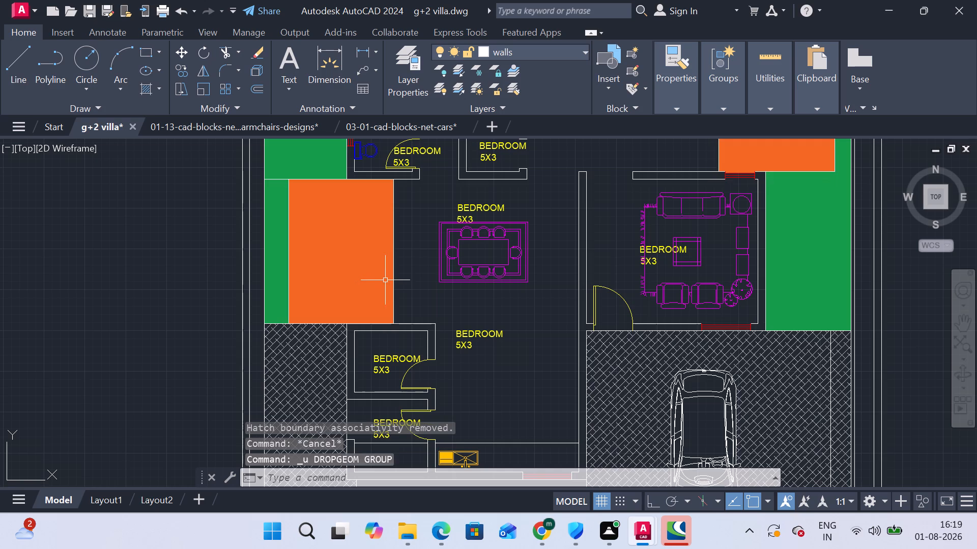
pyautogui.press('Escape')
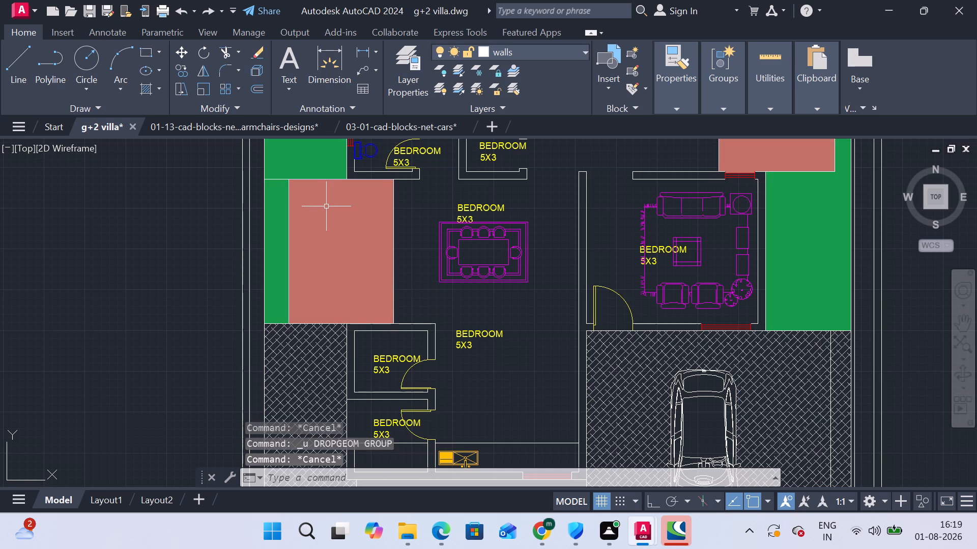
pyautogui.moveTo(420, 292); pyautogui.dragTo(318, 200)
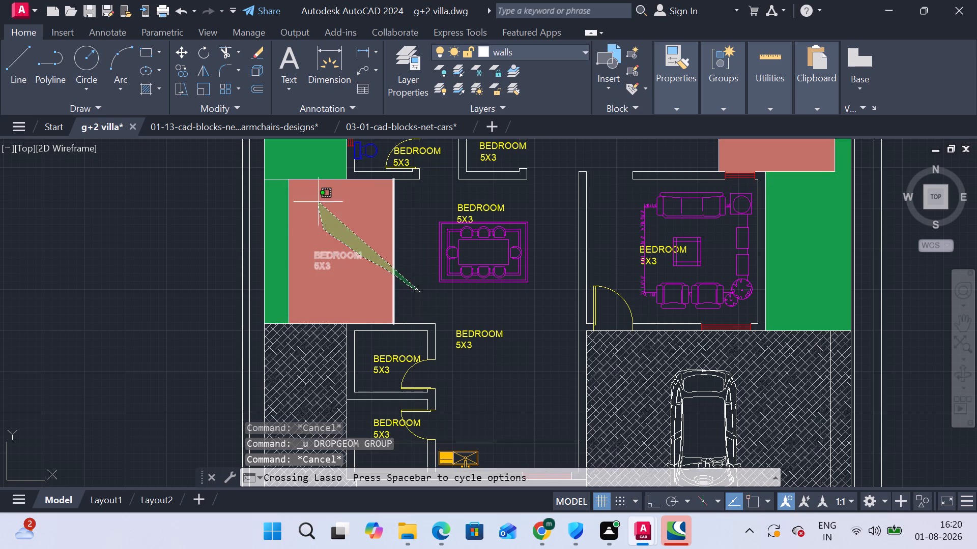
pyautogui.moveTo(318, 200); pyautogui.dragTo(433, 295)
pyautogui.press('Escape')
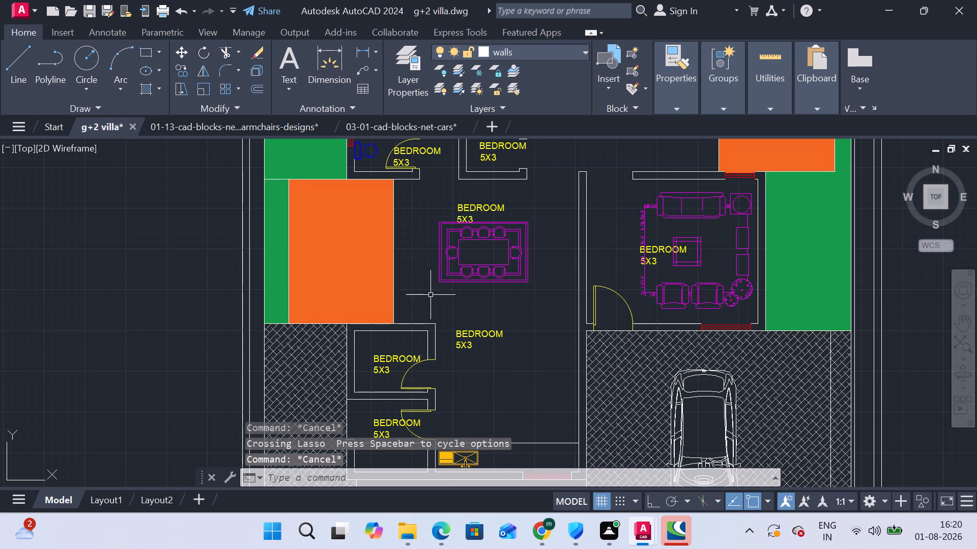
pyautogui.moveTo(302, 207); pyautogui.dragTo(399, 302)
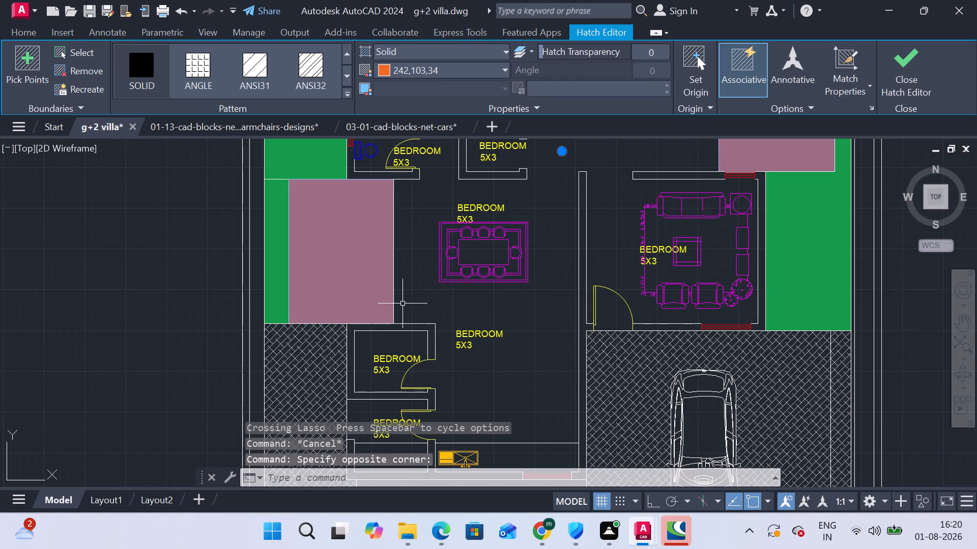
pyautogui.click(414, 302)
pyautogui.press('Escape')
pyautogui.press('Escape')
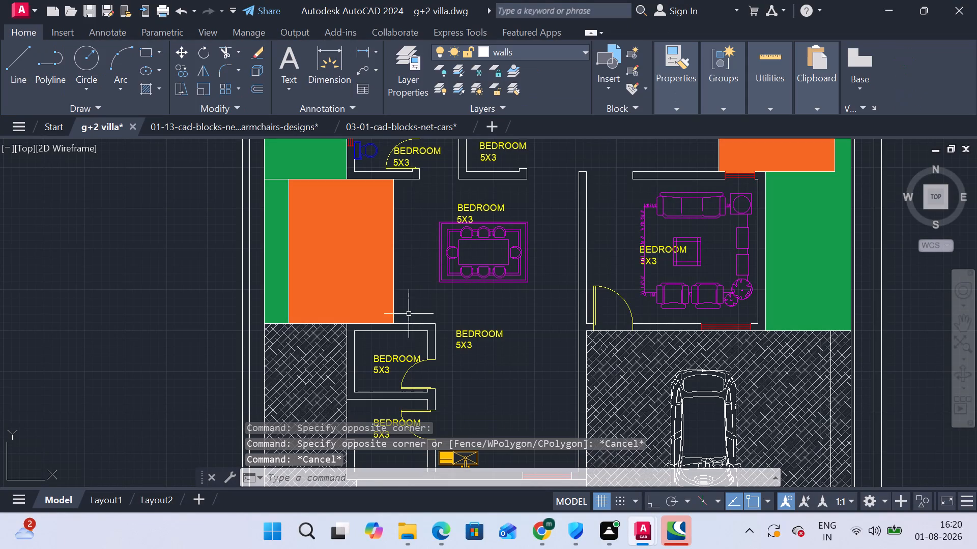
# Shift the orange hatch covering both areas slightly east to expose the labels beneath it.
pyautogui.click(323, 274)
pyautogui.moveTo(328, 273); pyautogui.dragTo(177, 295)
pyautogui.click(409, 274)
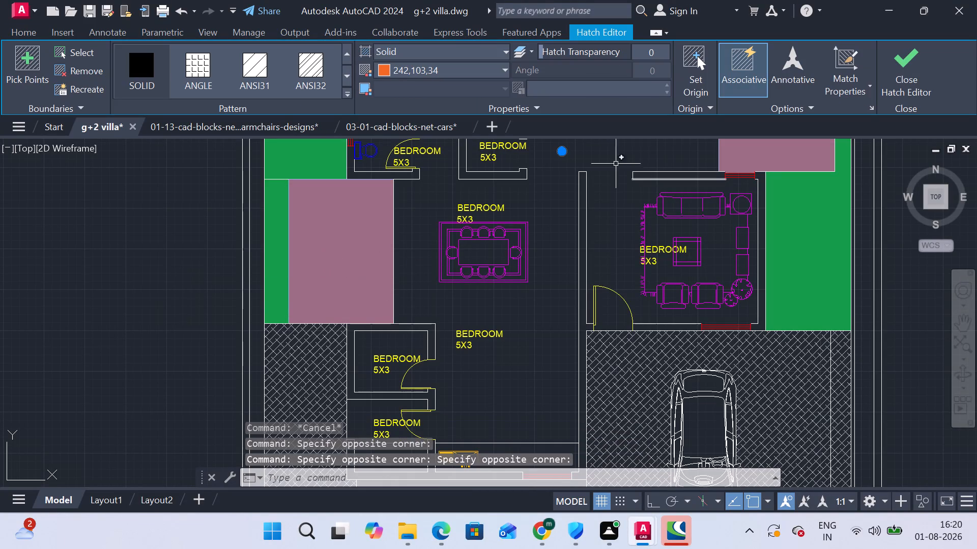
pyautogui.moveTo(558, 152); pyautogui.dragTo(608, 183)
pyautogui.moveTo(560, 151); pyautogui.dragTo(624, 155)
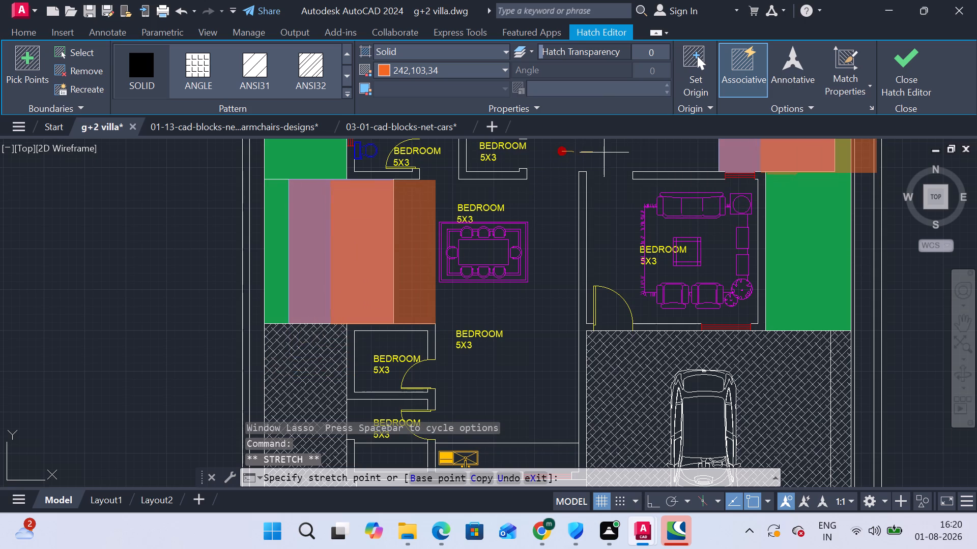
pyautogui.click(605, 152)
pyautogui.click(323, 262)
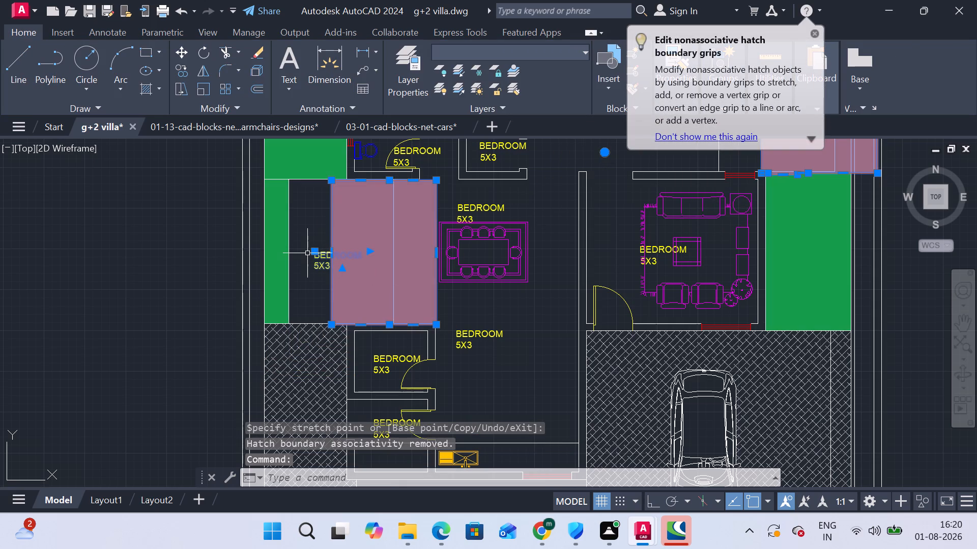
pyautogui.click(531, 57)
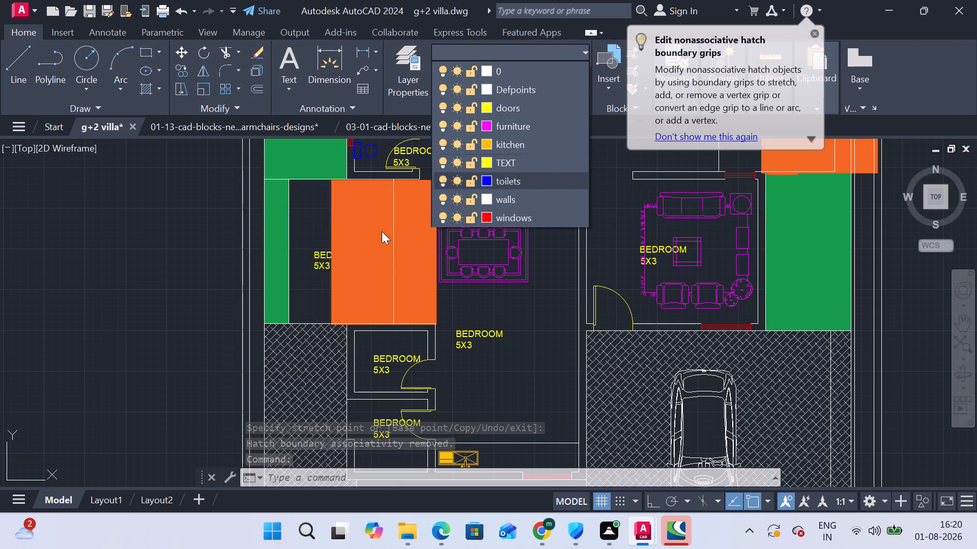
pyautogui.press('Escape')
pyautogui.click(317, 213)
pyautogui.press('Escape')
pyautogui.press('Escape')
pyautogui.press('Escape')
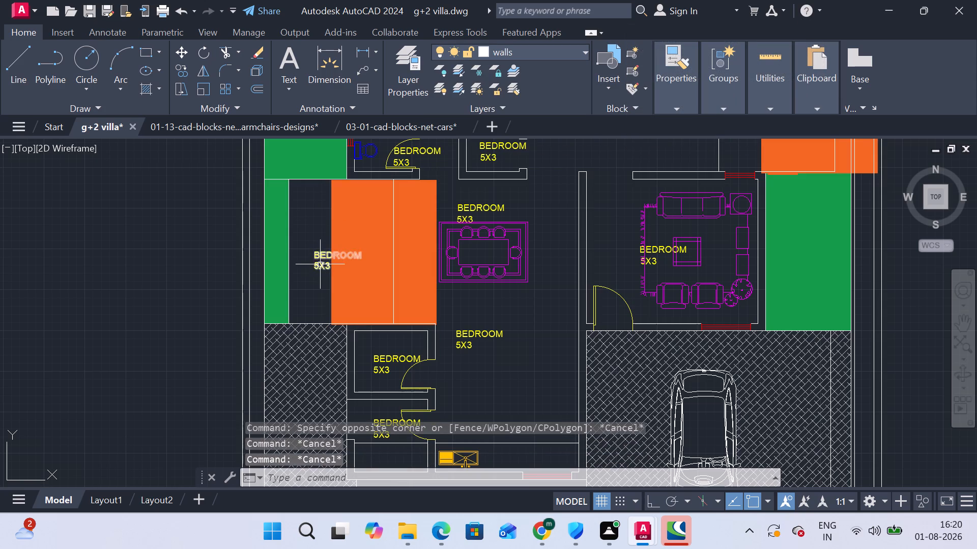
# Move the two BEDROOM 5X3 labels in the orange areas onto layer 0.
pyautogui.click(318, 263)
pyautogui.scroll(-3, 542, 215)
pyautogui.scroll(3, 584, 184)
pyautogui.click(614, 180)
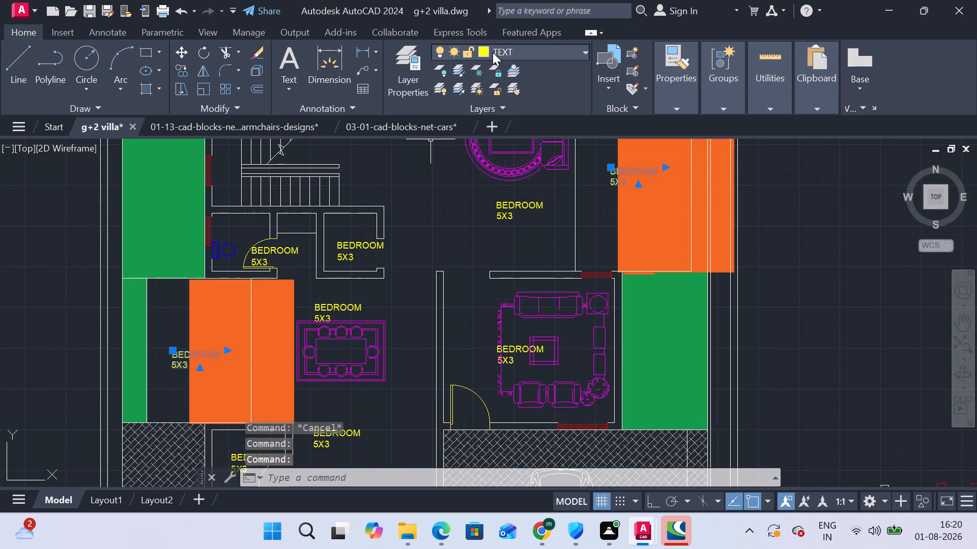
pyautogui.click(497, 52)
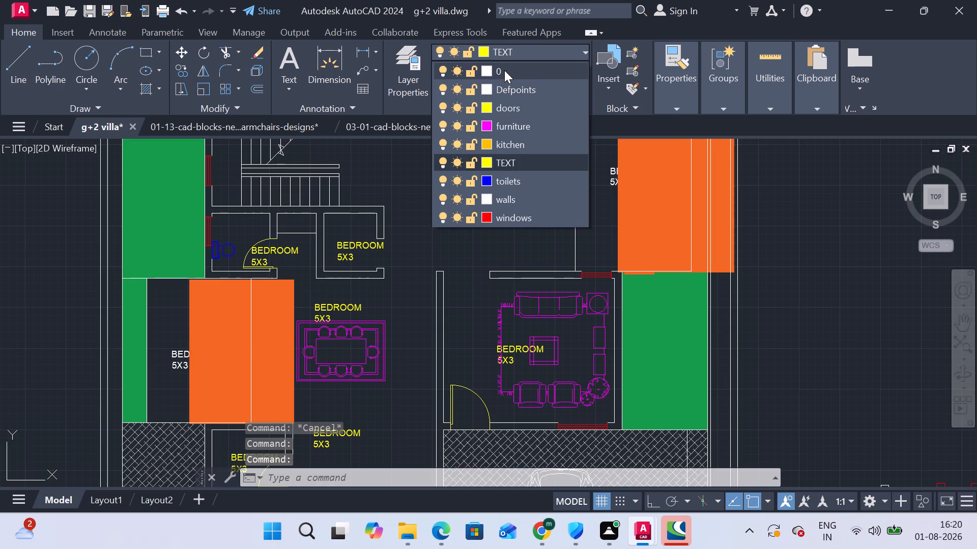
pyautogui.click(504, 70)
pyautogui.press('Escape')
# Shift the orange hatch of both areas back west by its centre grip.
pyautogui.scroll(-1, 338, 298)
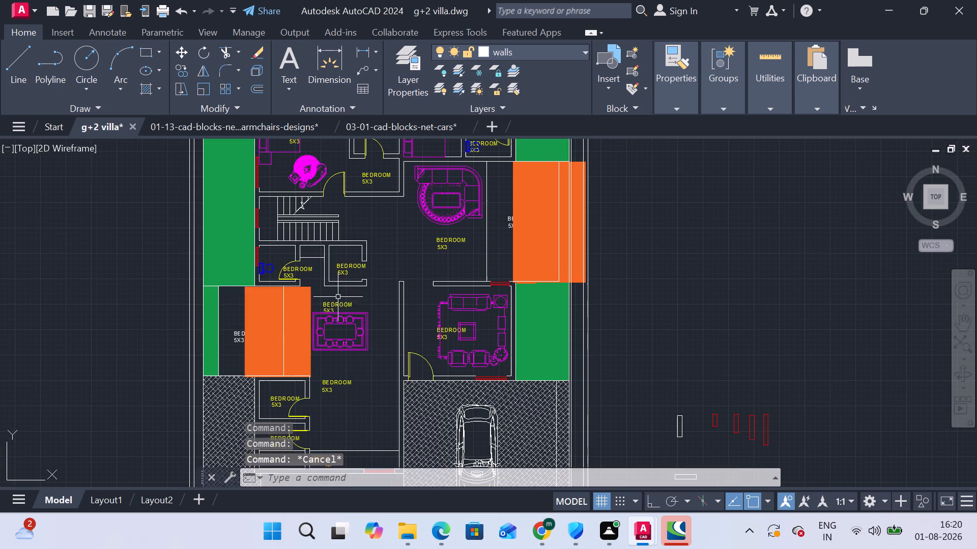
pyautogui.click(302, 321)
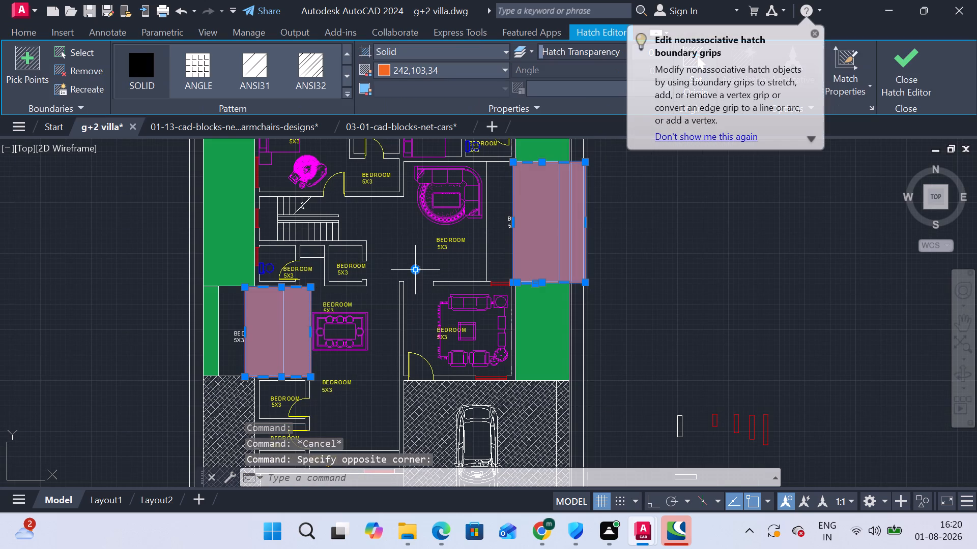
pyautogui.click(415, 270)
pyautogui.click(369, 264)
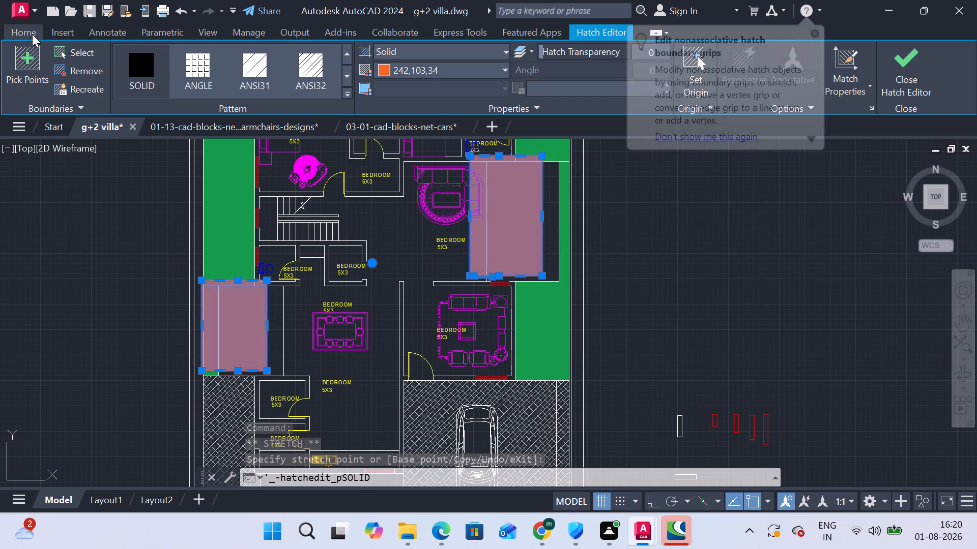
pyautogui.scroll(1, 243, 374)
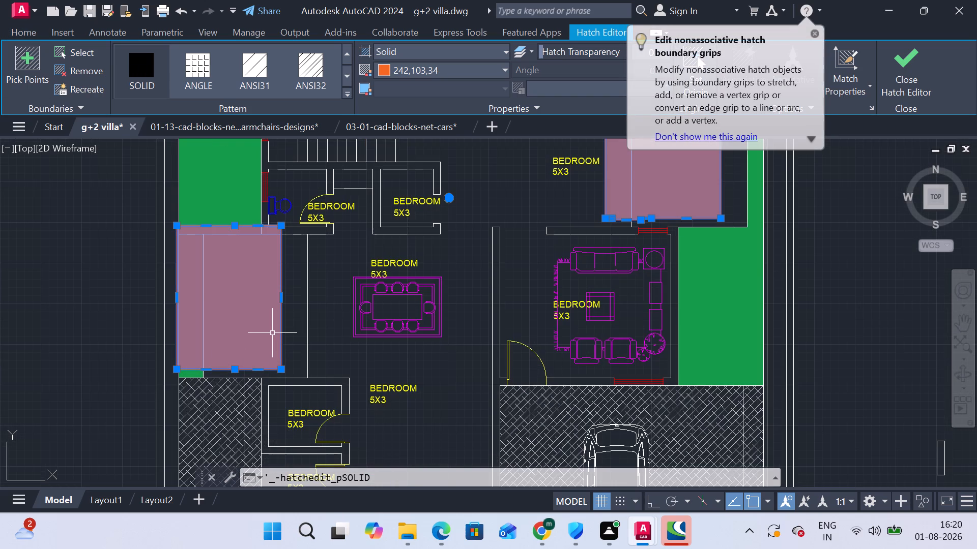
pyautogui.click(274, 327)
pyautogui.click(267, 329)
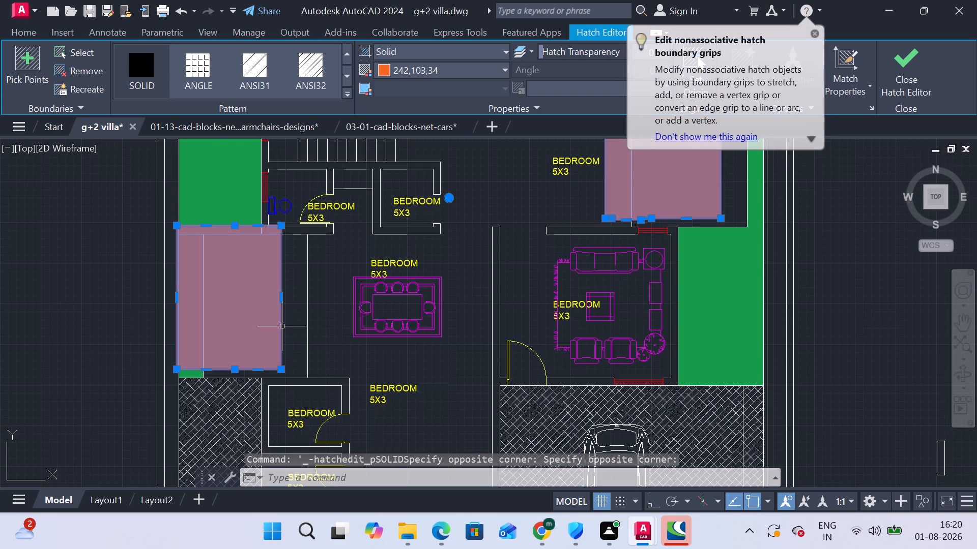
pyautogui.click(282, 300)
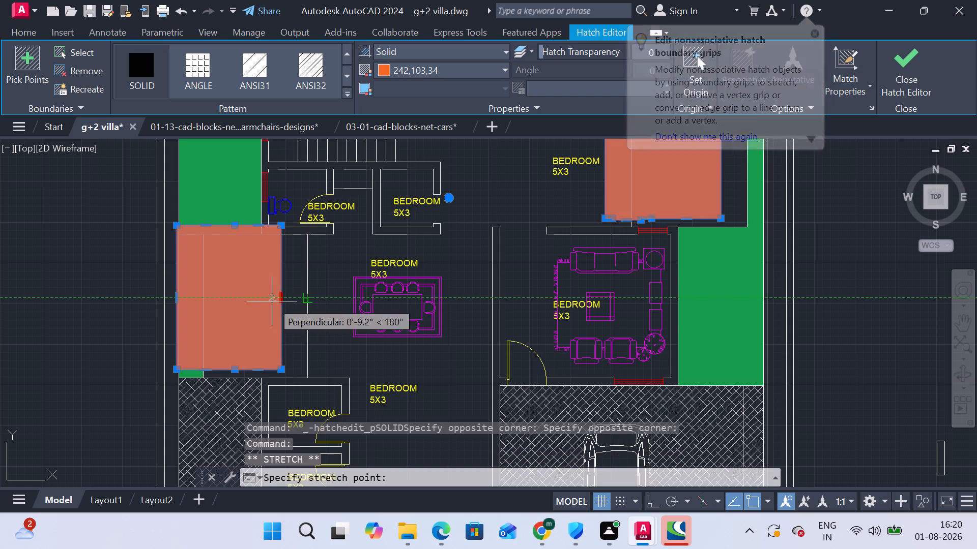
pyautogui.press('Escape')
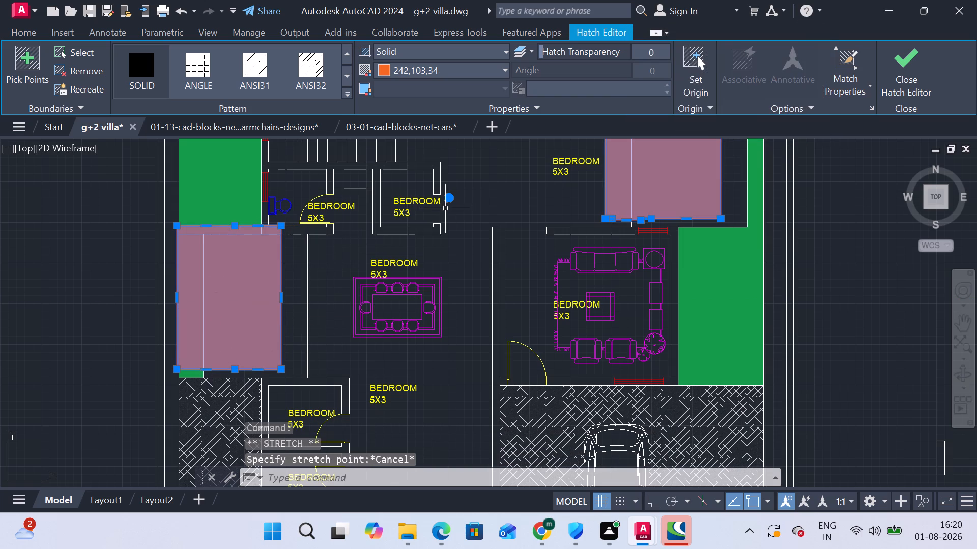
# Shift the orange hatch of both areas east by its centre grip to align it with the room wall lines.
pyautogui.moveTo(449, 197); pyautogui.dragTo(475, 206)
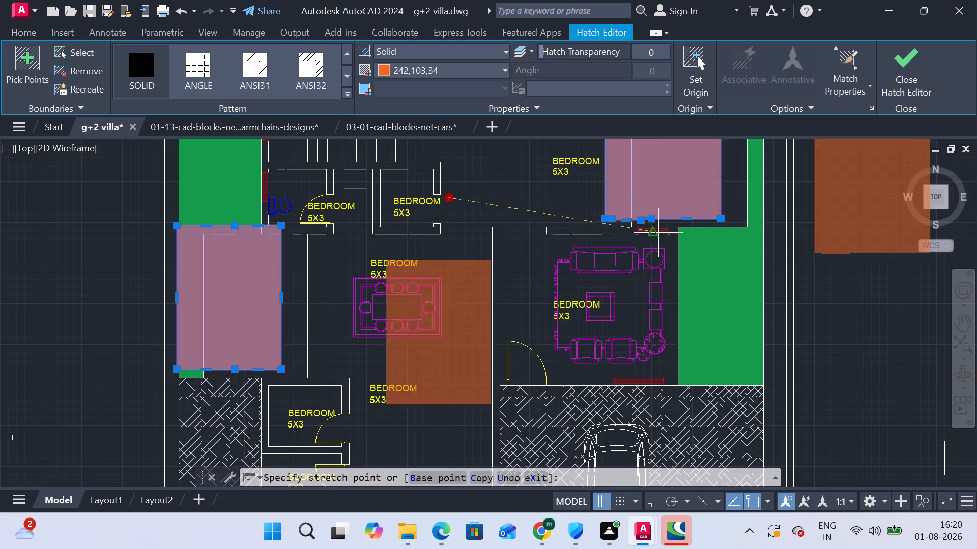
pyautogui.click(475, 207)
pyautogui.scroll(3, 217, 339)
pyautogui.scroll(-2, 250, 329)
pyautogui.scroll(3, 228, 356)
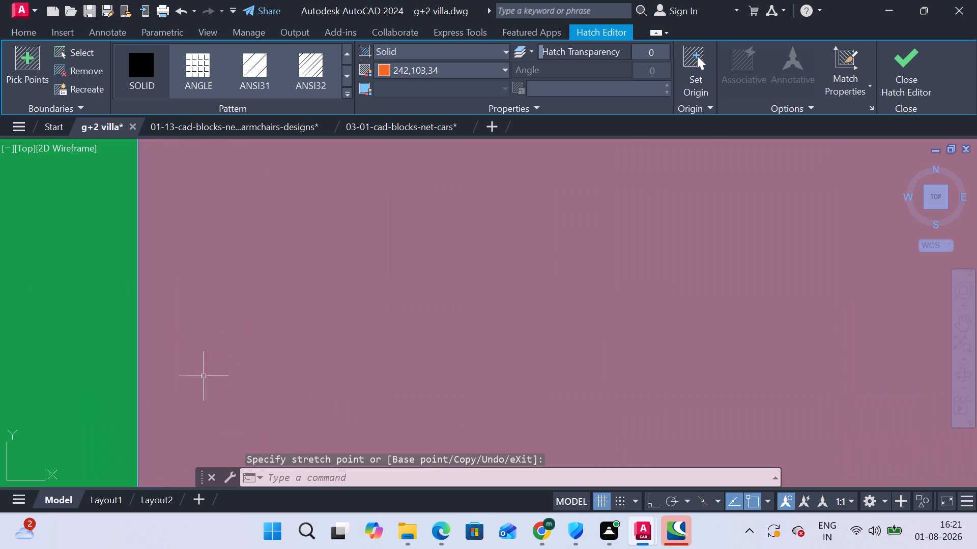
pyautogui.scroll(3, 197, 384)
pyautogui.scroll(2, 45, 364)
pyautogui.scroll(-1, 119, 370)
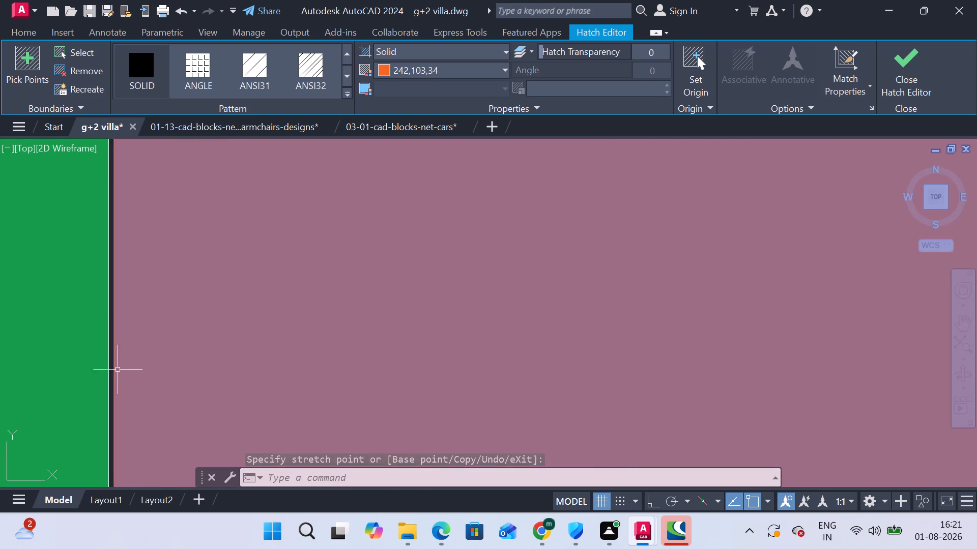
pyautogui.scroll(-8, 118, 370)
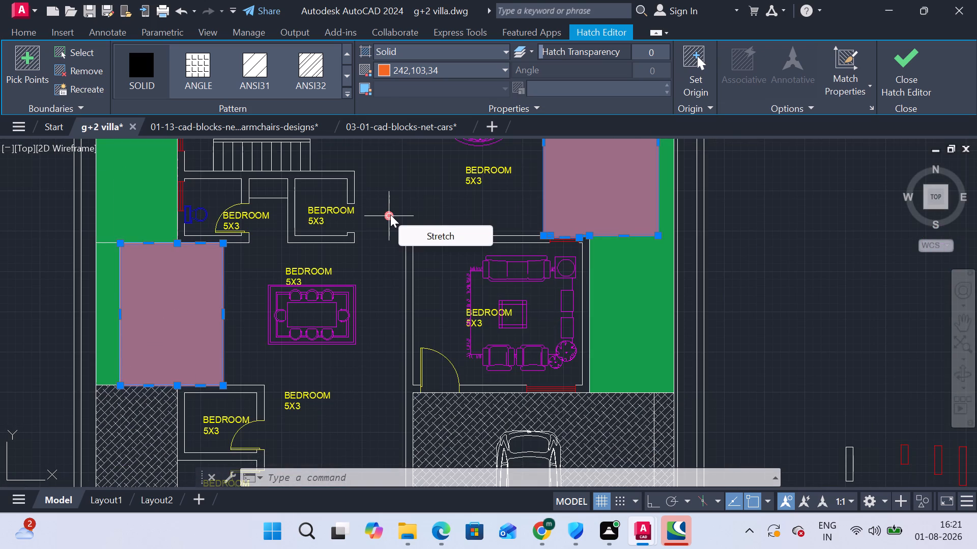
# Set a new origin for the orange hatch at a point inside the eastern orange area.
pyautogui.click(699, 62)
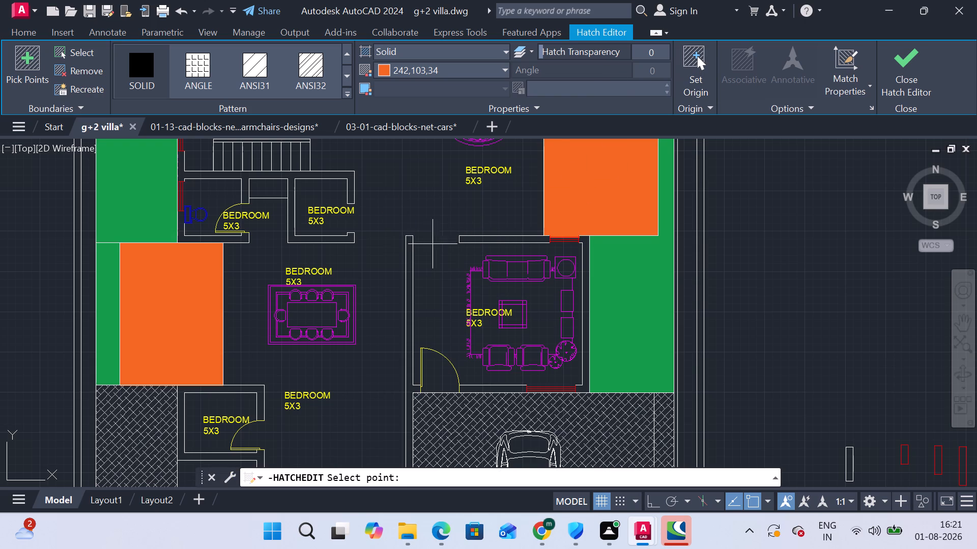
pyautogui.scroll(-1, 437, 239)
pyautogui.moveTo(451, 222); pyautogui.dragTo(441, 256, button='middle')
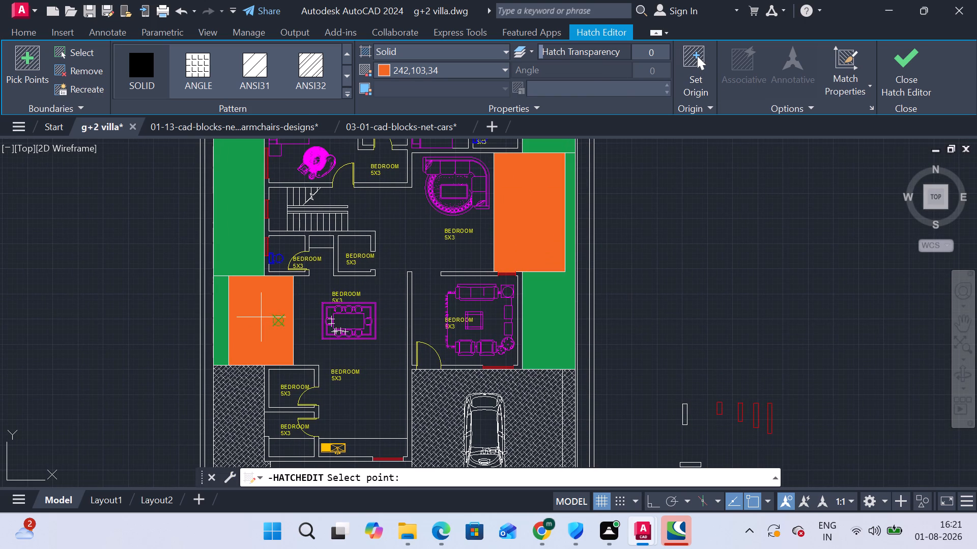
pyautogui.scroll(4, 527, 215)
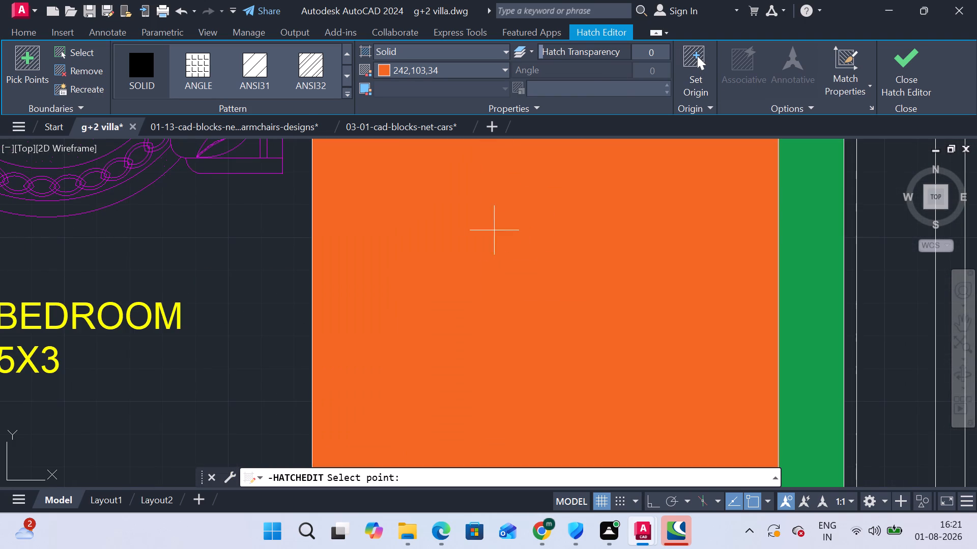
pyautogui.click(454, 236)
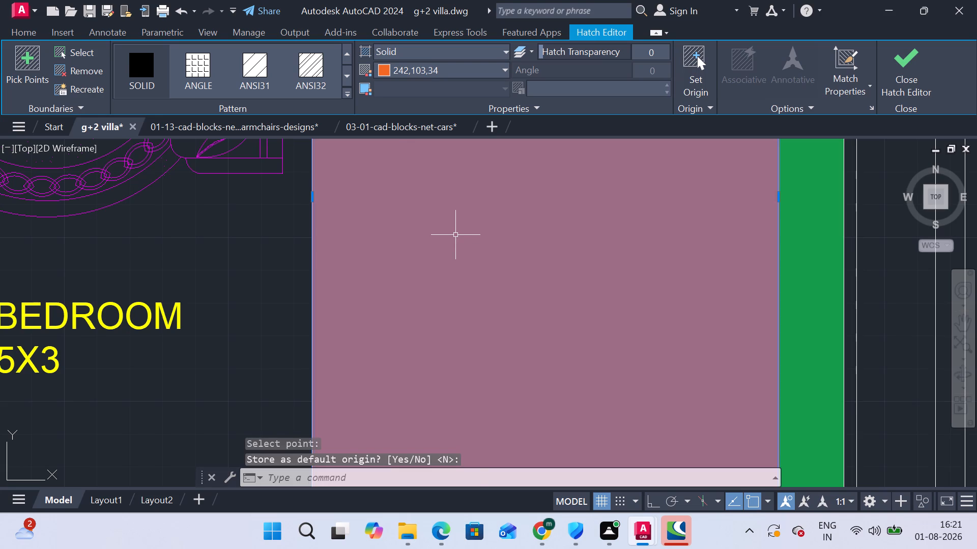
pyautogui.scroll(-2, 455, 235)
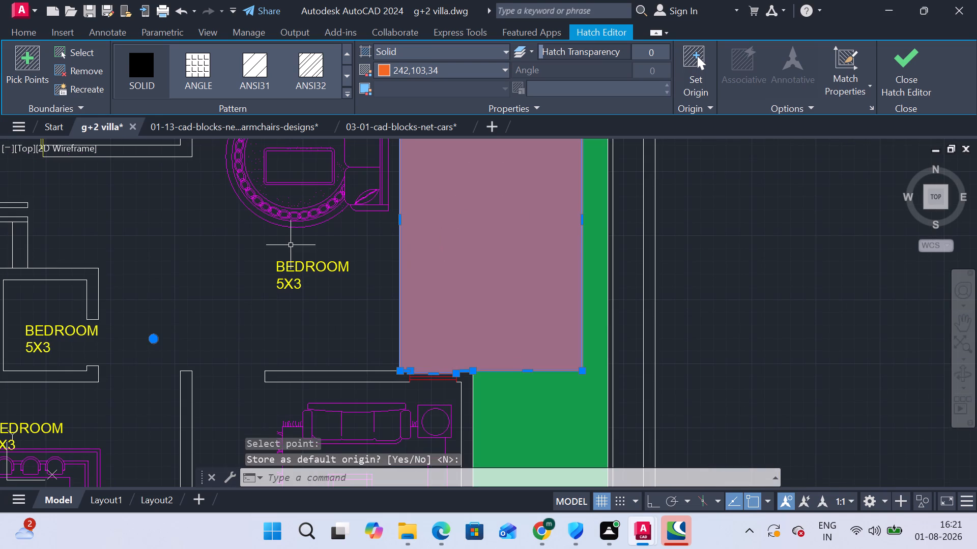
pyautogui.press('Escape')
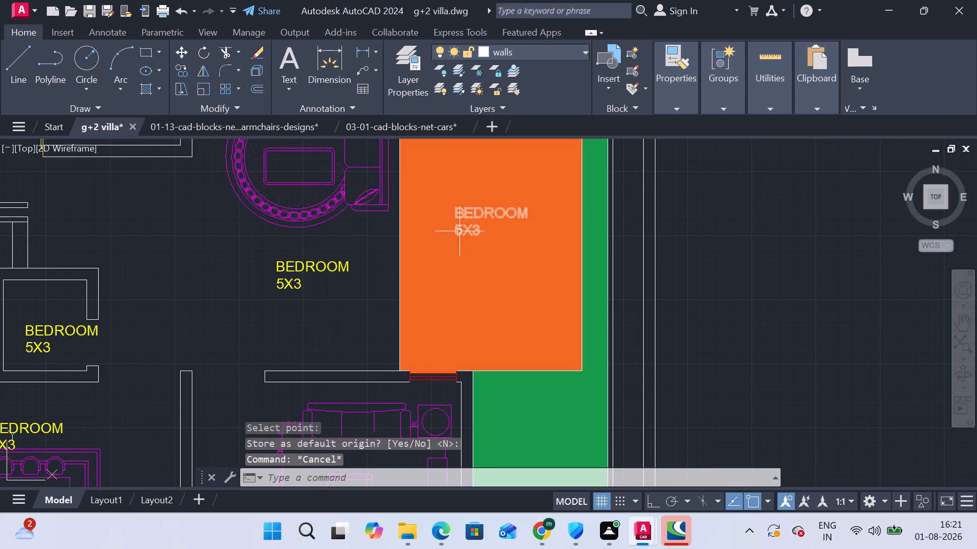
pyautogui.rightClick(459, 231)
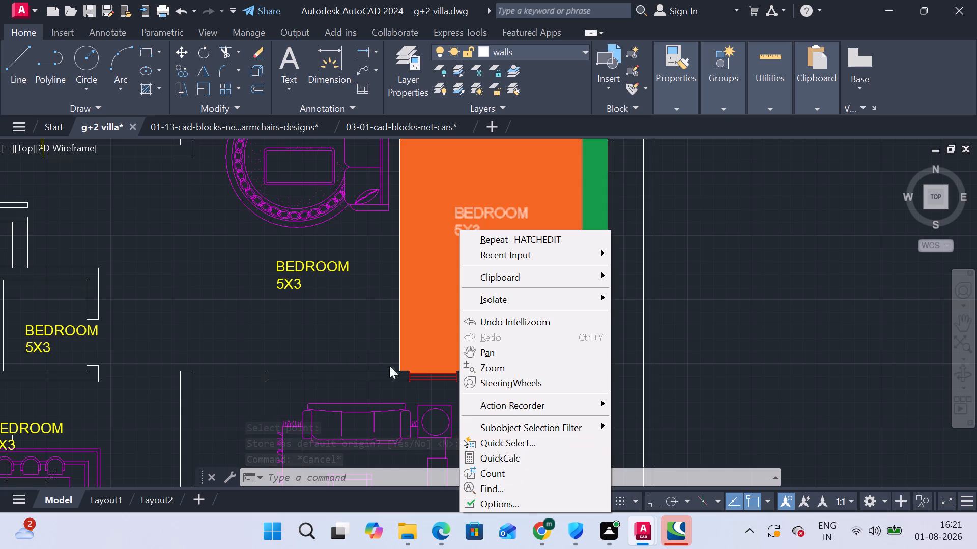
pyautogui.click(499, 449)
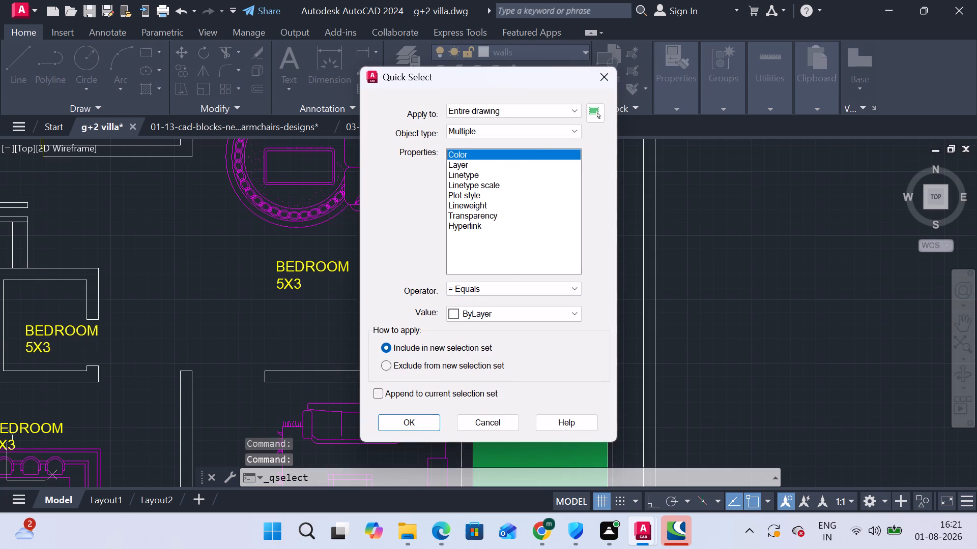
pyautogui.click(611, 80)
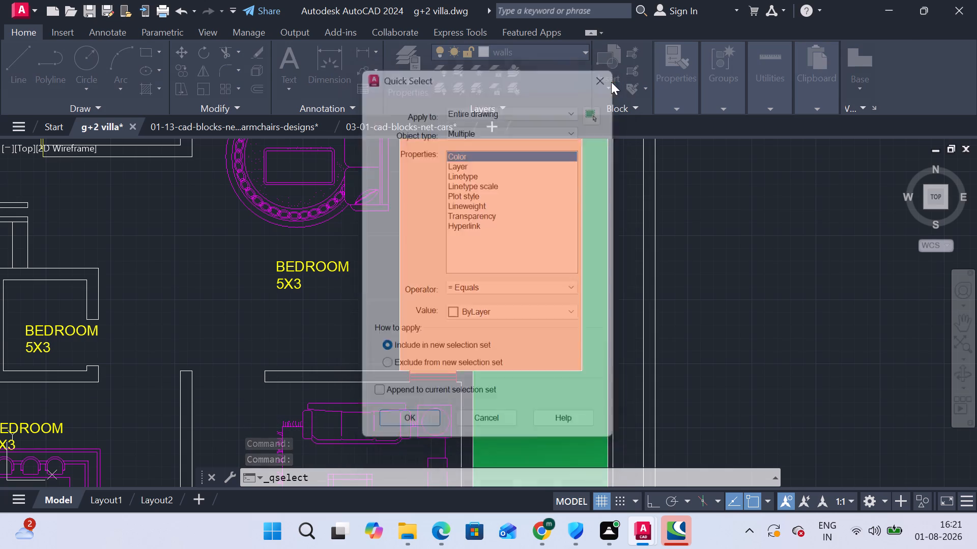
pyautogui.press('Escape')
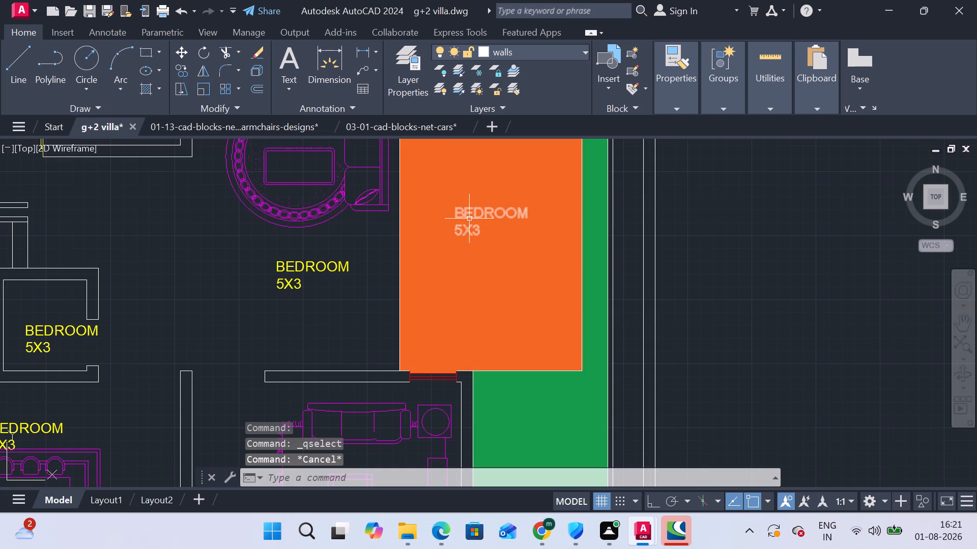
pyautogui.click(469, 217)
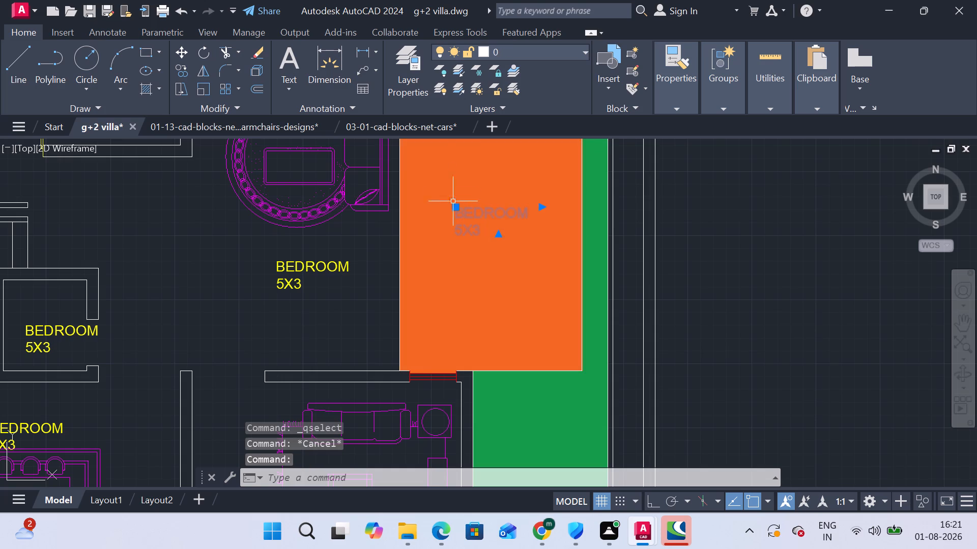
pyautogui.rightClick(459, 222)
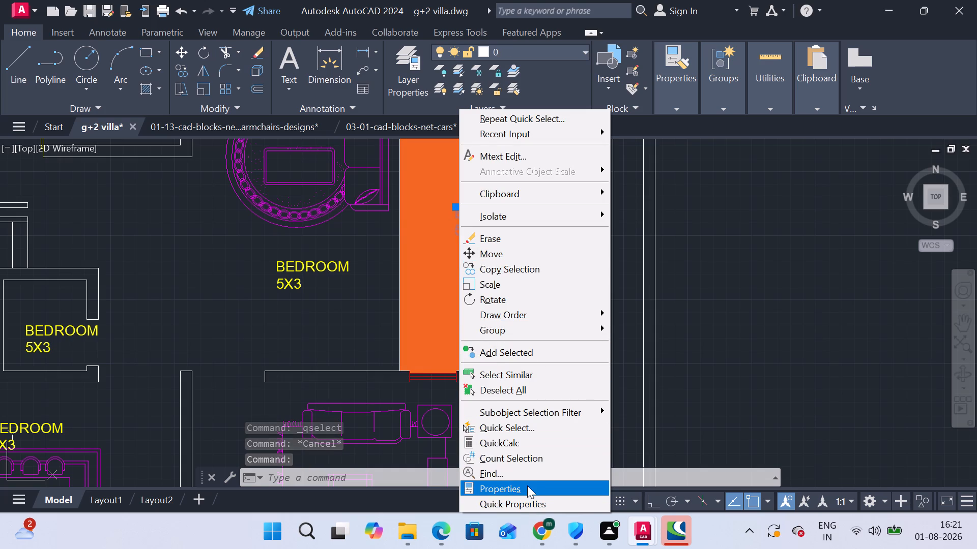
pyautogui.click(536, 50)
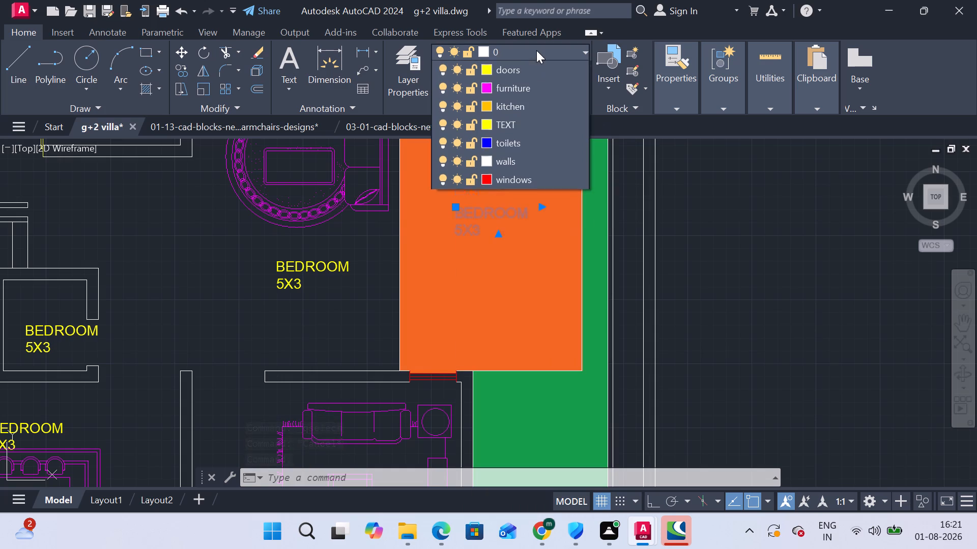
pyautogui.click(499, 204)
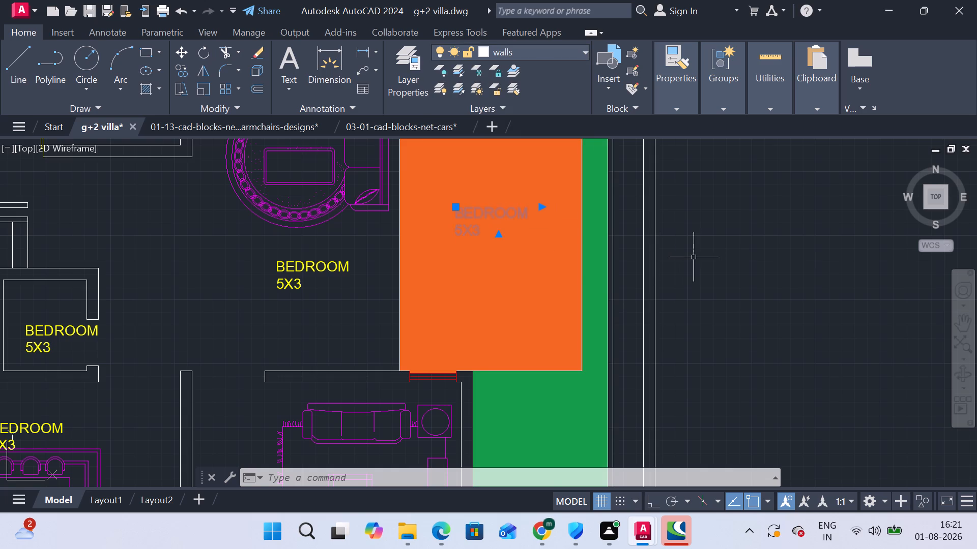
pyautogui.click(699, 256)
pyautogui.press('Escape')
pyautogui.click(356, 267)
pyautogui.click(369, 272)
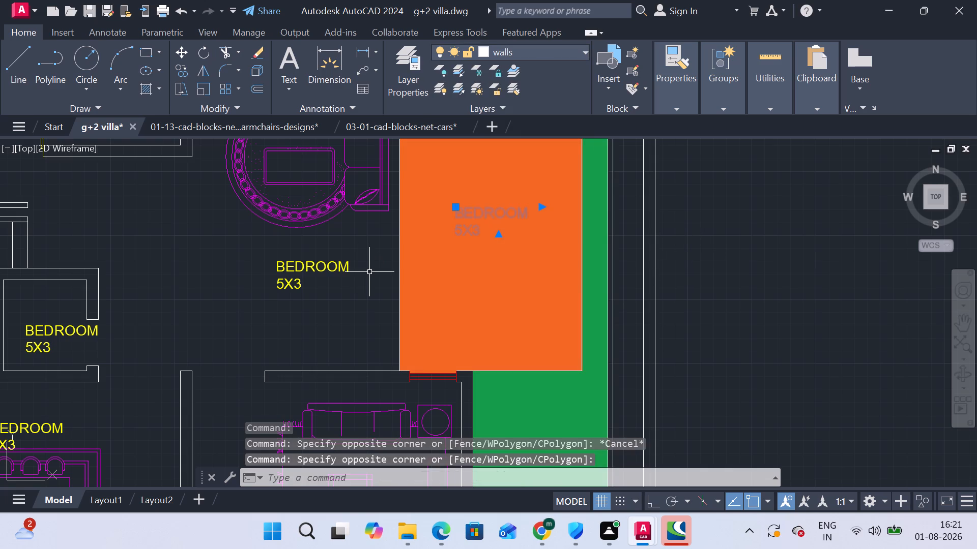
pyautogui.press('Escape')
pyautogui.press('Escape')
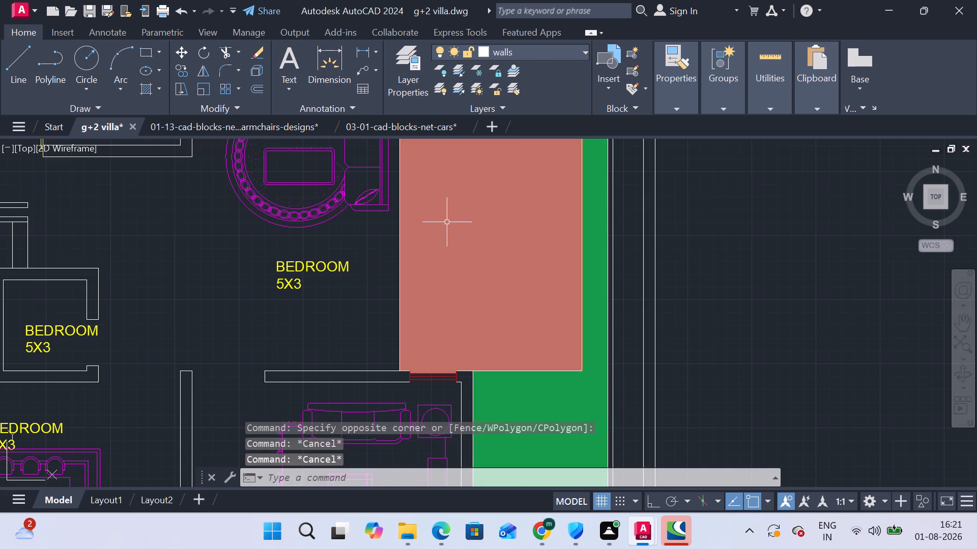
# Erase the hidden BEDROOM 5X3 labels from the eastern and western orange areas.
pyautogui.click(464, 213)
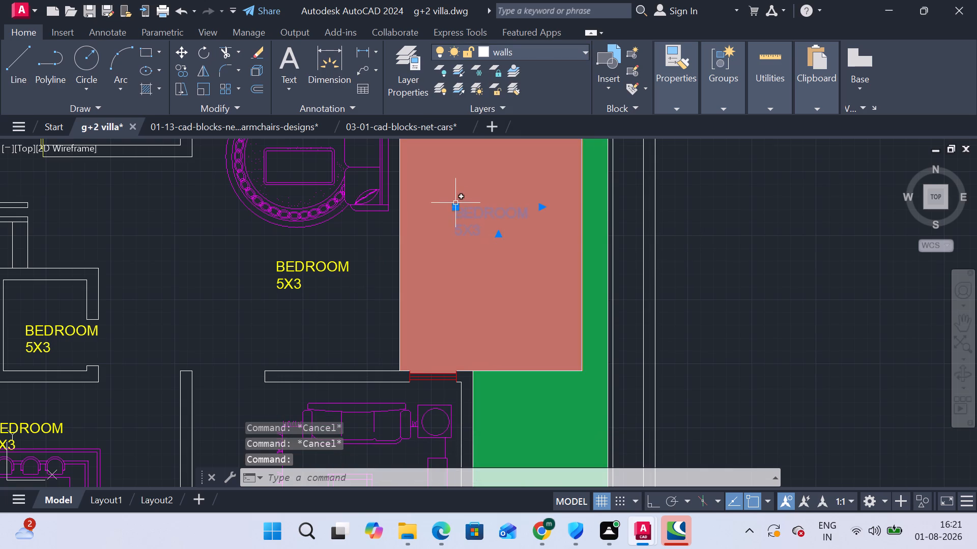
pyautogui.press('Delete')
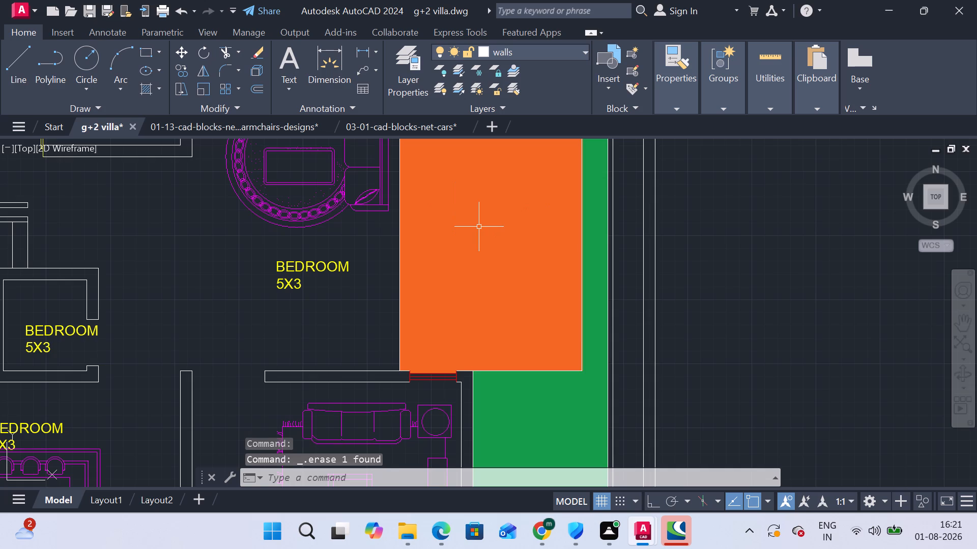
pyautogui.scroll(-2, 336, 184)
pyautogui.scroll(2, 134, 326)
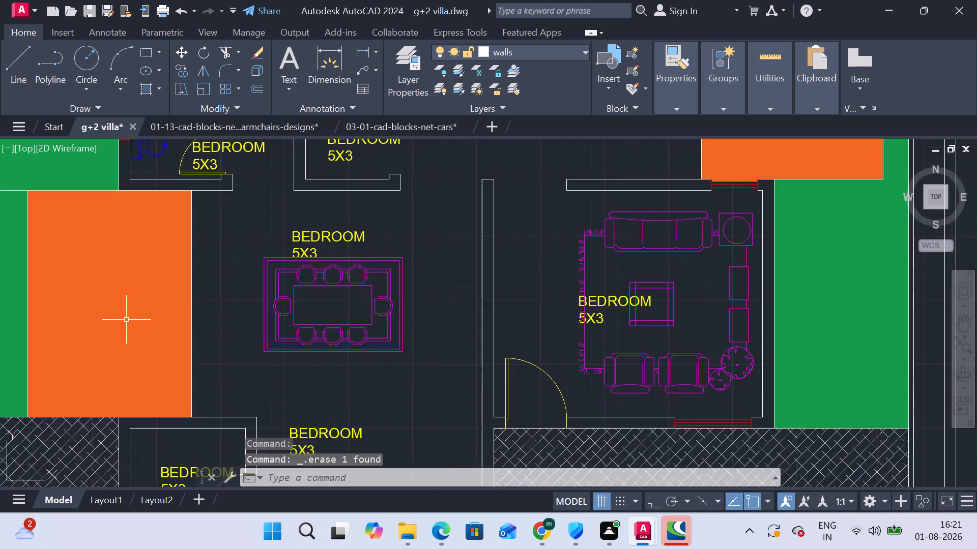
pyautogui.moveTo(139, 323); pyautogui.dragTo(303, 273, button='middle')
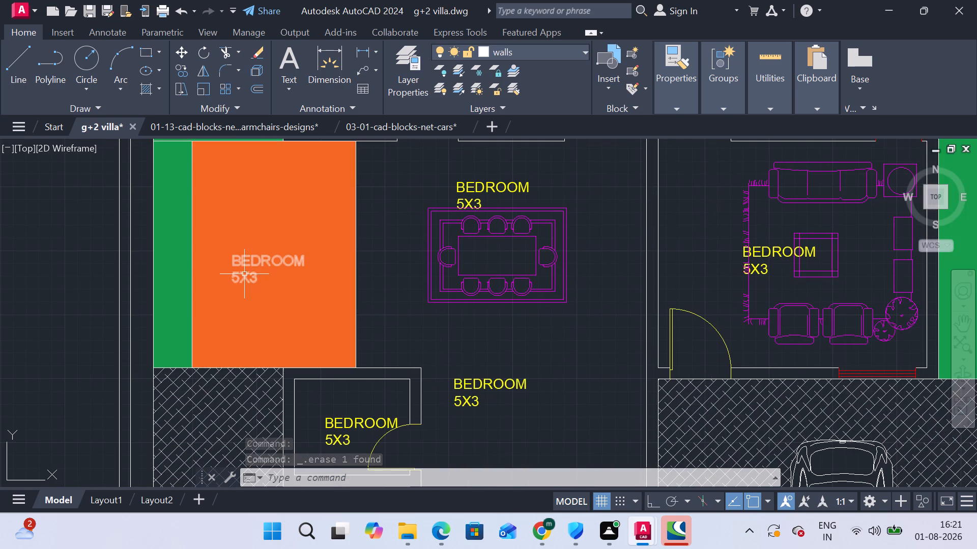
pyautogui.click(236, 263)
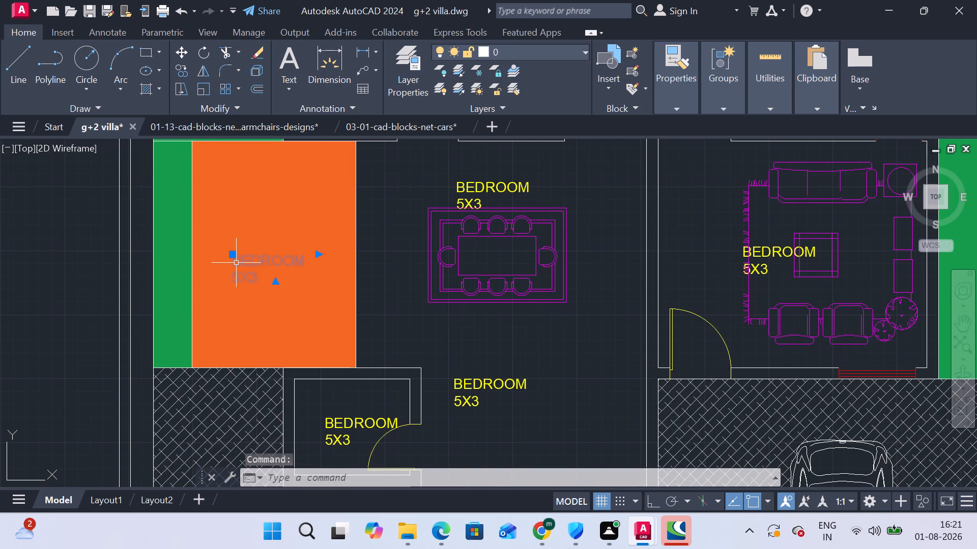
pyautogui.press('Delete')
# Copy the BEDROOM 5X3 label above the dining table to the inner edge of each orange area.
pyautogui.scroll(-1, 209, 258)
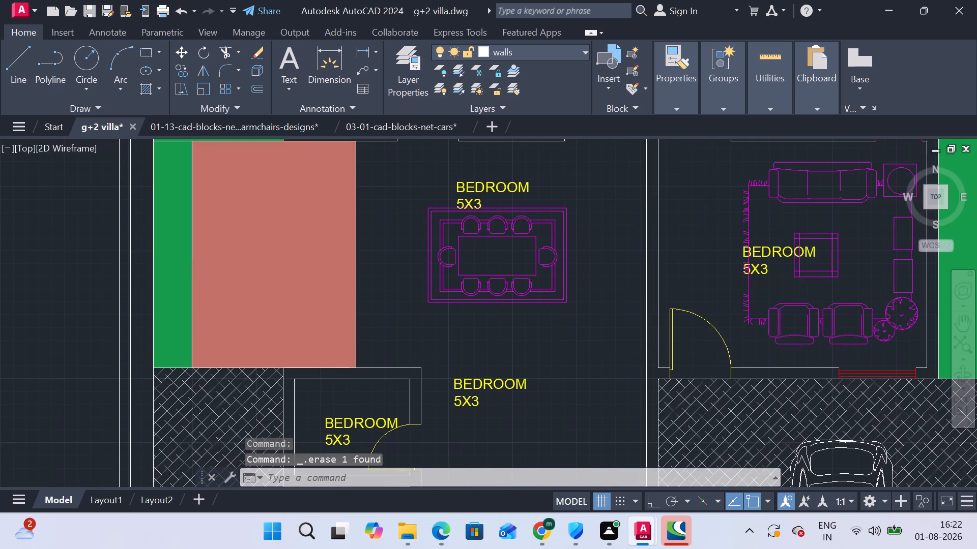
pyautogui.click(367, 218)
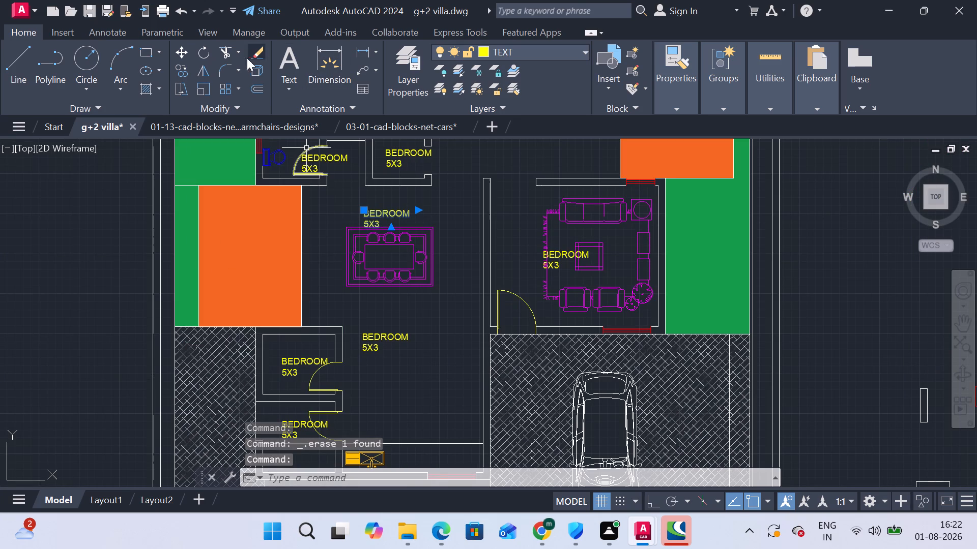
pyautogui.click(181, 70)
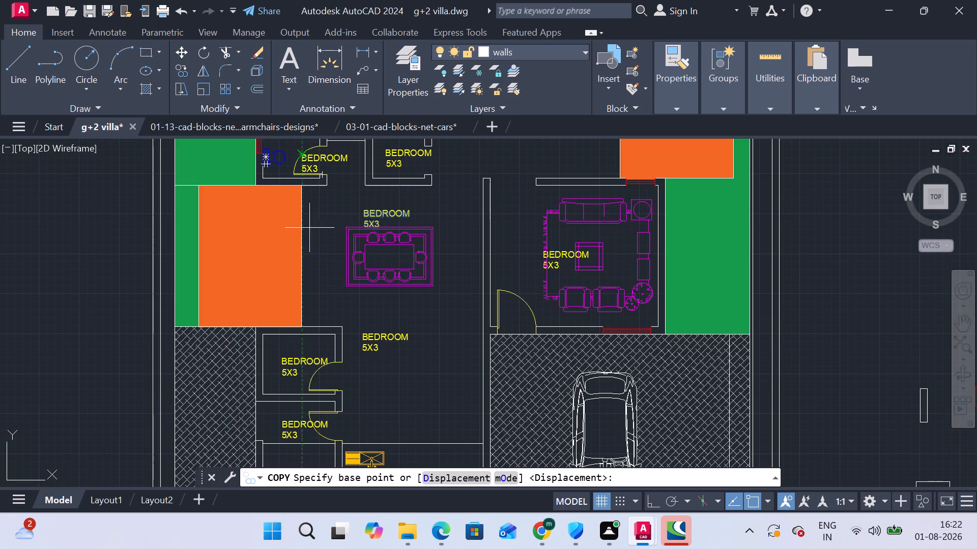
pyautogui.click(356, 208)
pyautogui.click(269, 226)
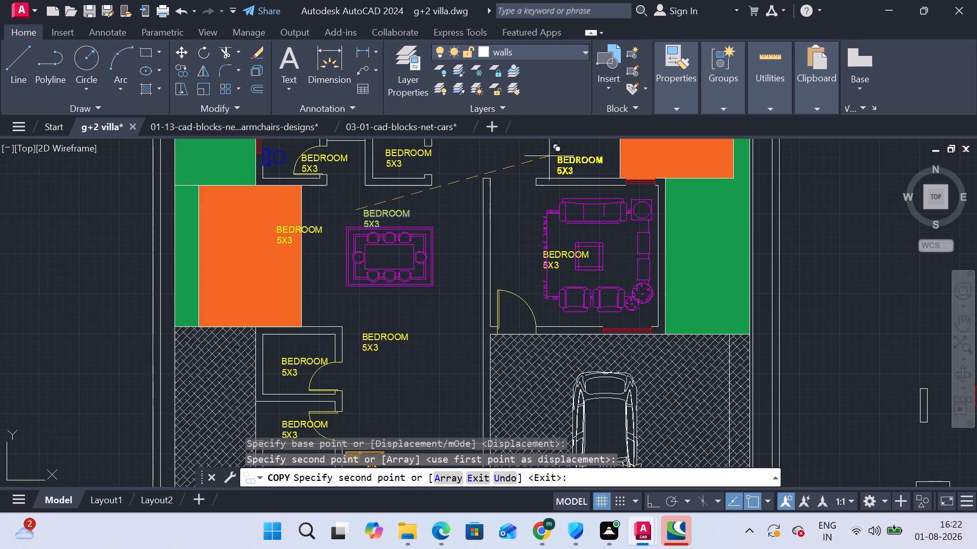
pyautogui.click(590, 149)
pyautogui.scroll(-2, 525, 210)
pyautogui.moveTo(523, 213); pyautogui.dragTo(523, 234, button='middle')
pyautogui.press('Escape')
pyautogui.press('Escape')
pyautogui.press('Escape')
pyautogui.click(320, 268)
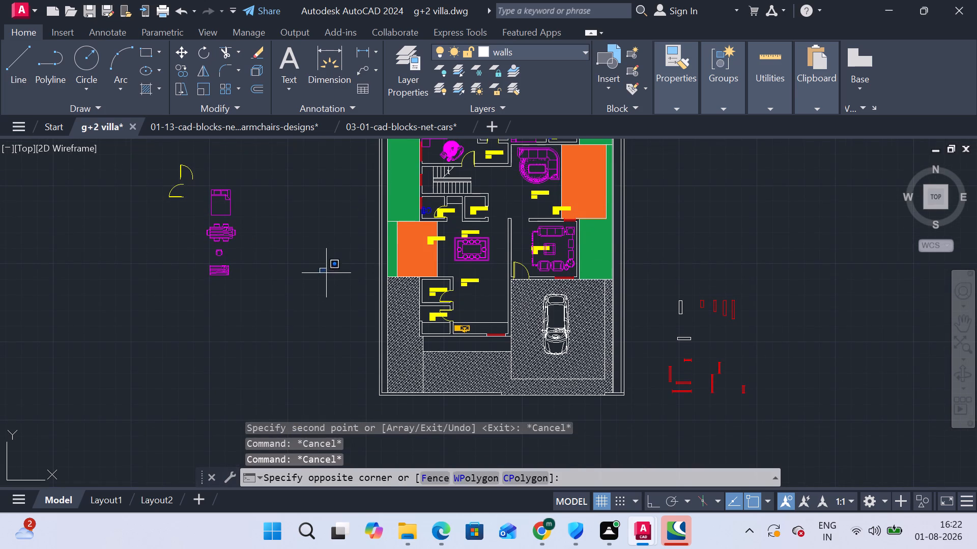
pyautogui.press('Escape')
pyautogui.press('Escape')
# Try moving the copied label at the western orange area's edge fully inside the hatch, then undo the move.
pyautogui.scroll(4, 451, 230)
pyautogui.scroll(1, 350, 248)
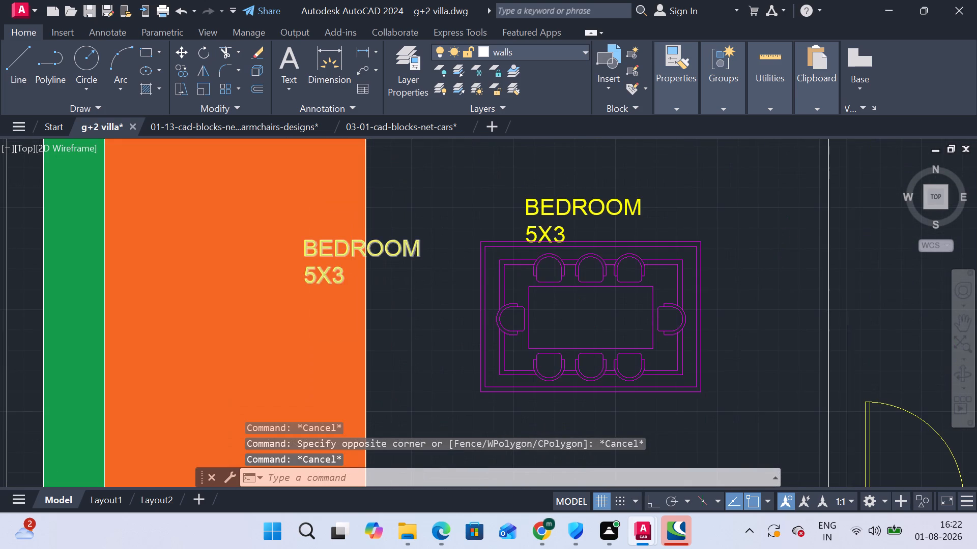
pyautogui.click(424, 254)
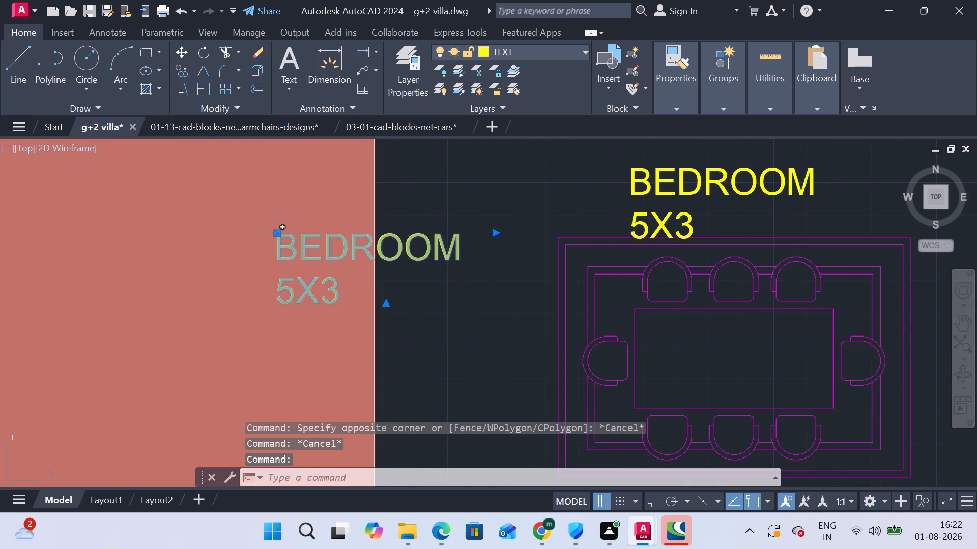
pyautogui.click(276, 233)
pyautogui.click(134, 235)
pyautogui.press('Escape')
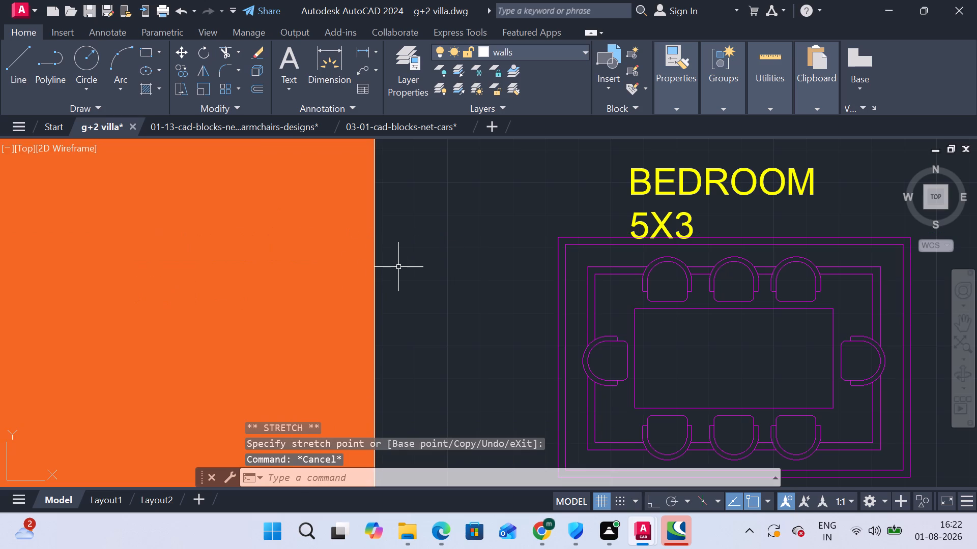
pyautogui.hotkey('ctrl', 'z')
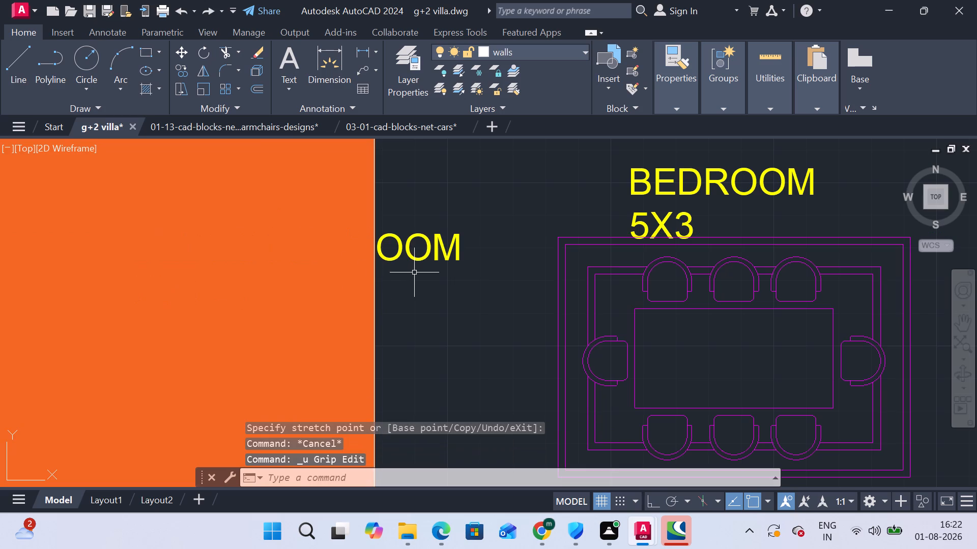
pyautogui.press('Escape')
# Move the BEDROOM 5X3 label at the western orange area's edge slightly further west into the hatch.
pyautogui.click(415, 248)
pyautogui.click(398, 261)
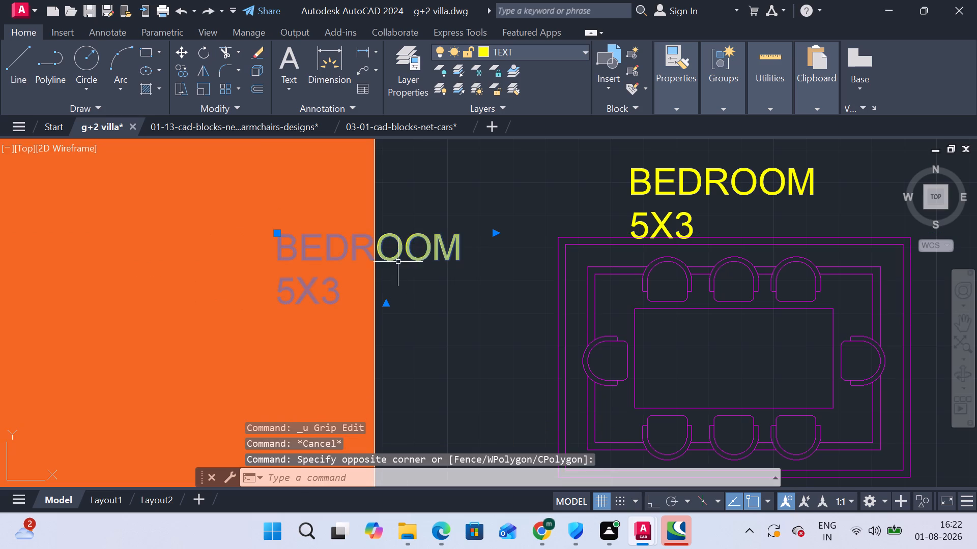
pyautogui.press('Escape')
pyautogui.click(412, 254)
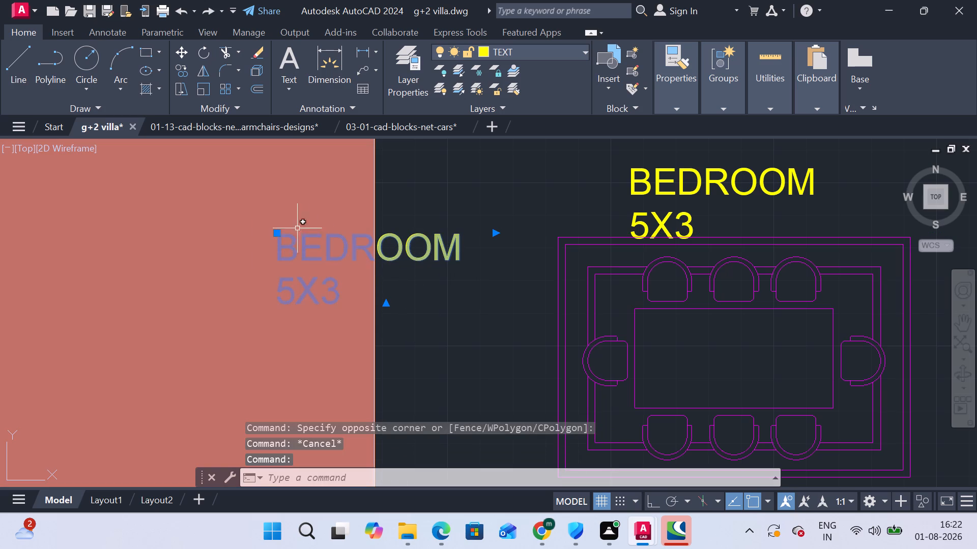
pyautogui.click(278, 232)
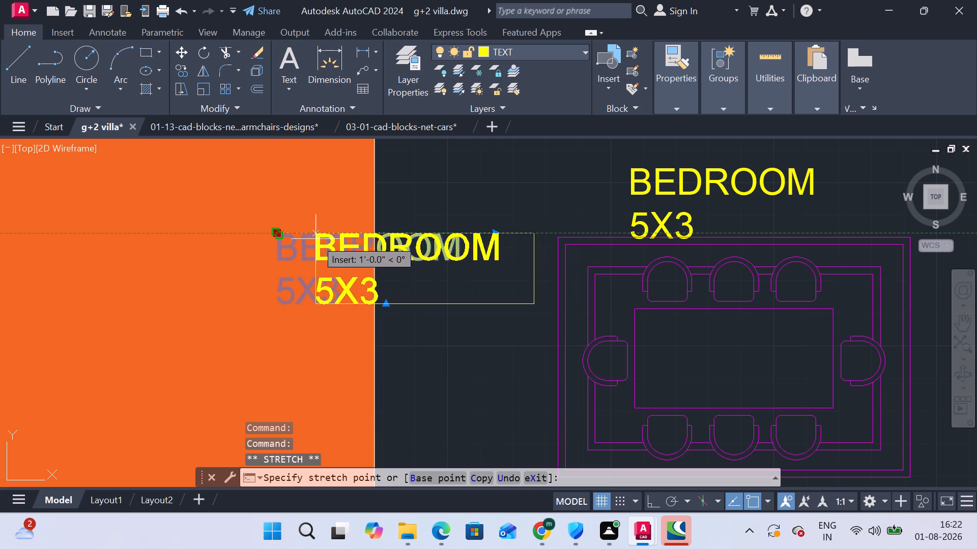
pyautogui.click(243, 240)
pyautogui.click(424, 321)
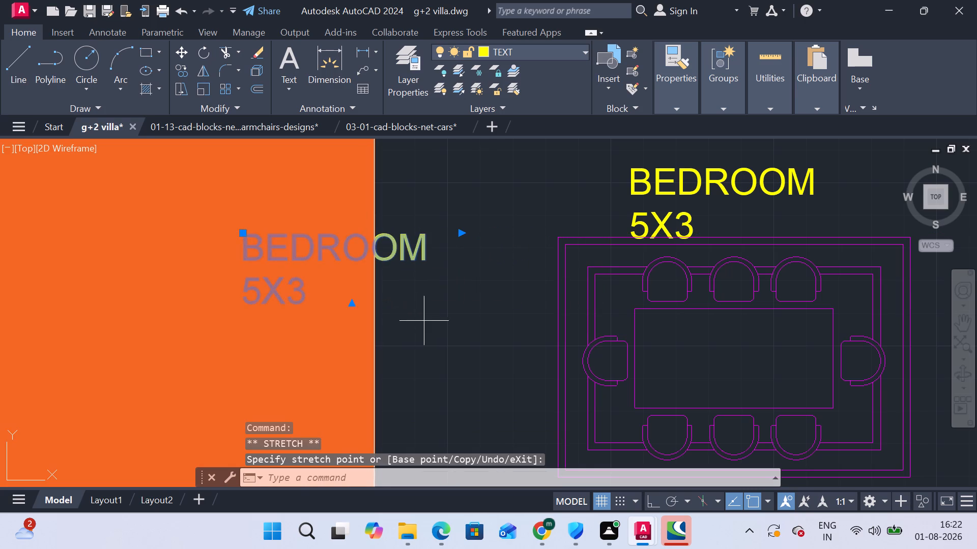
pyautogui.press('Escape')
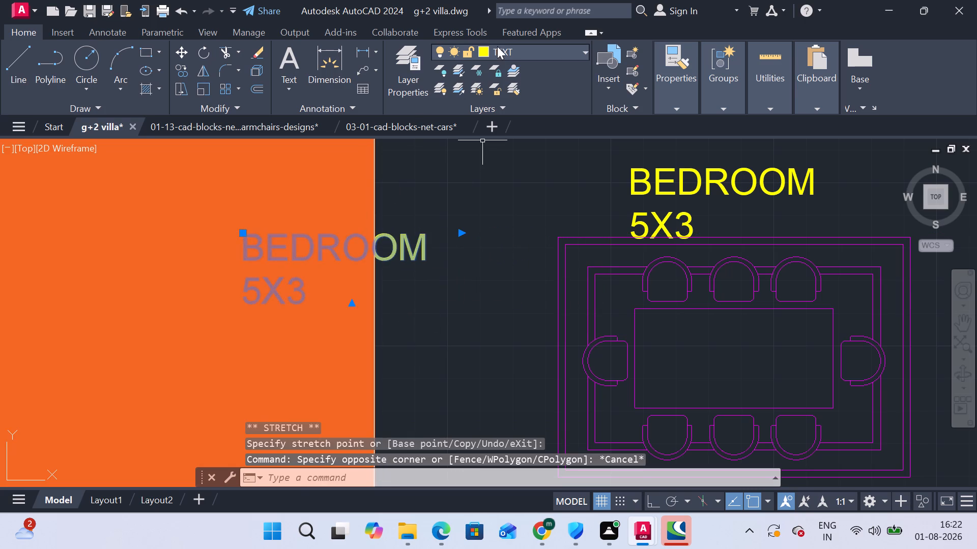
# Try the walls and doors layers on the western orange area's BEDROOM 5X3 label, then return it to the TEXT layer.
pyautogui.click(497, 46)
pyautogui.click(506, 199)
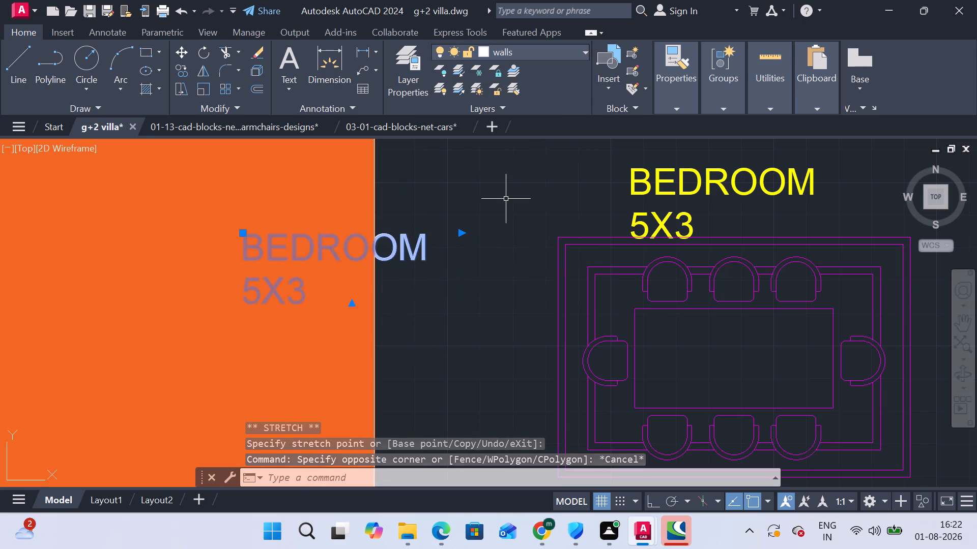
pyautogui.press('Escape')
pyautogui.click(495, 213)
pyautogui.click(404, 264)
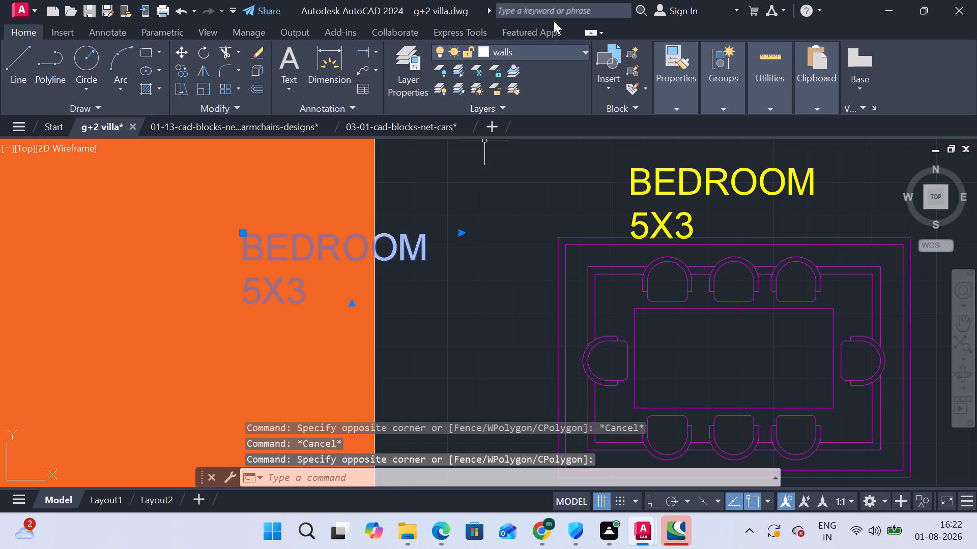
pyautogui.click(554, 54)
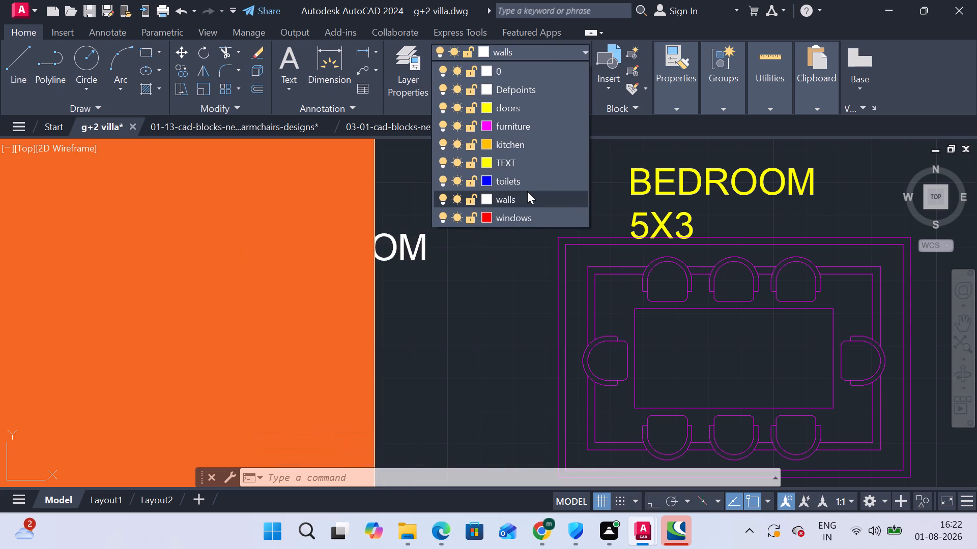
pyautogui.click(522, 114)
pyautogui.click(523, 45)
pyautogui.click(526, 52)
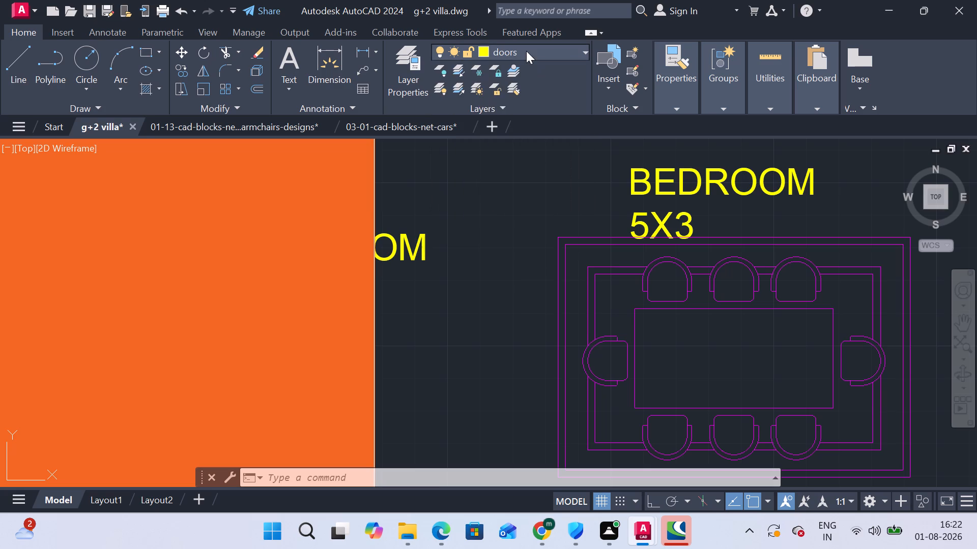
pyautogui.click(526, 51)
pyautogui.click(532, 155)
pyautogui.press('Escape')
# Set the transparency of the orange hatch to 84.
pyautogui.click(478, 203)
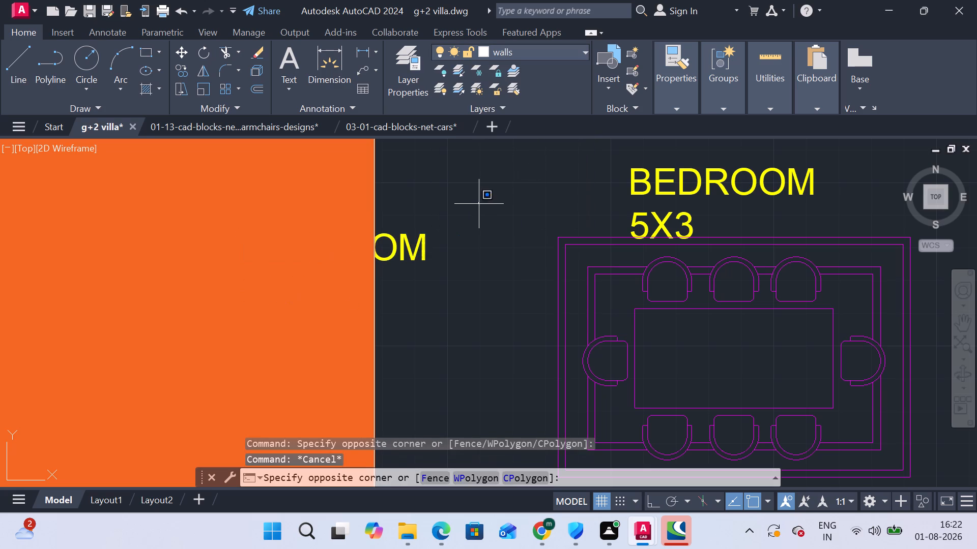
pyautogui.scroll(-2, 438, 219)
pyautogui.click(468, 214)
pyautogui.click(340, 202)
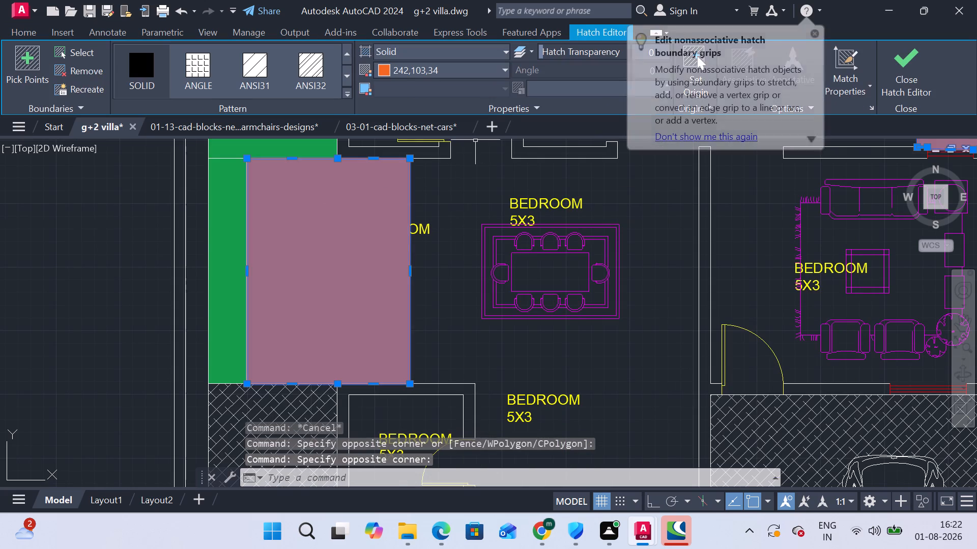
pyautogui.click(590, 52)
pyautogui.moveTo(554, 53); pyautogui.dragTo(697, 47)
pyautogui.click(659, 209)
pyautogui.press('Escape')
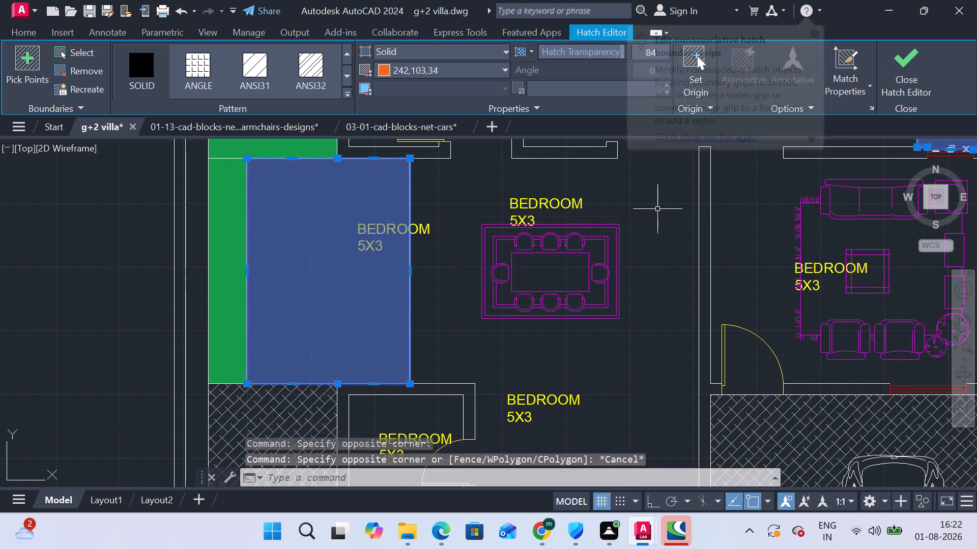
pyautogui.press('Escape')
pyautogui.press('Escape')
# Move the BEDROOM 5X3 label at the western orange area's edge fully inside that area.
pyautogui.scroll(-2, 659, 213)
pyautogui.moveTo(657, 211); pyautogui.dragTo(445, 302, button='middle')
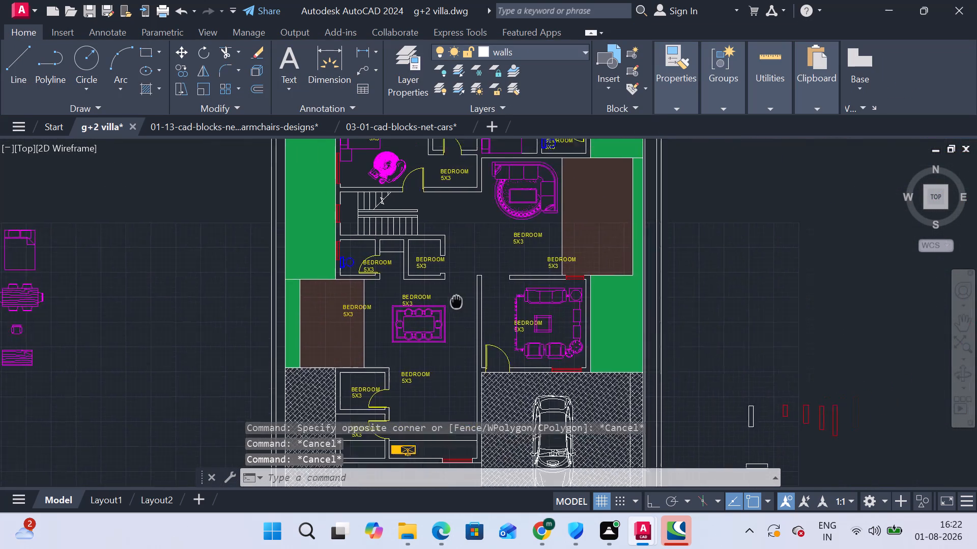
pyautogui.moveTo(445, 302); pyautogui.dragTo(413, 312, button='middle')
pyautogui.scroll(3, 302, 318)
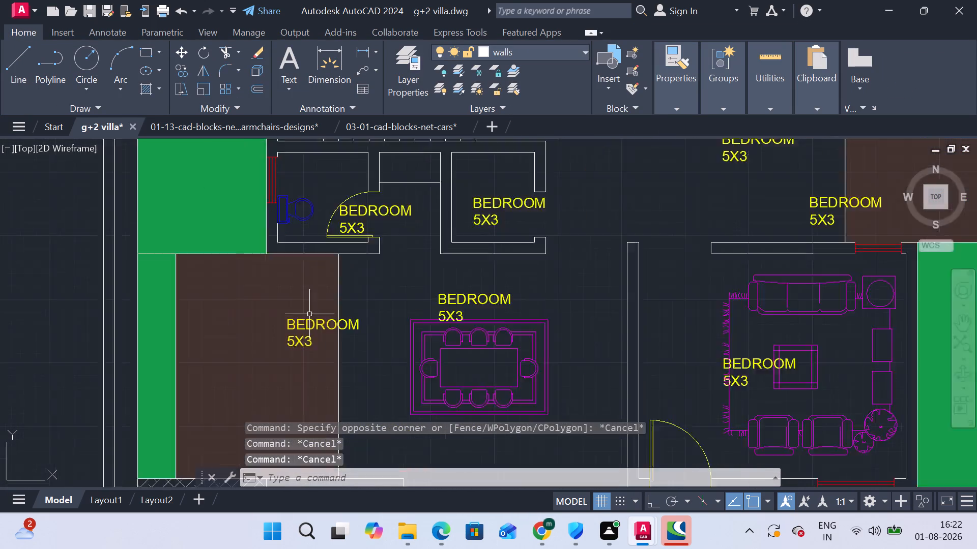
pyautogui.click(384, 330)
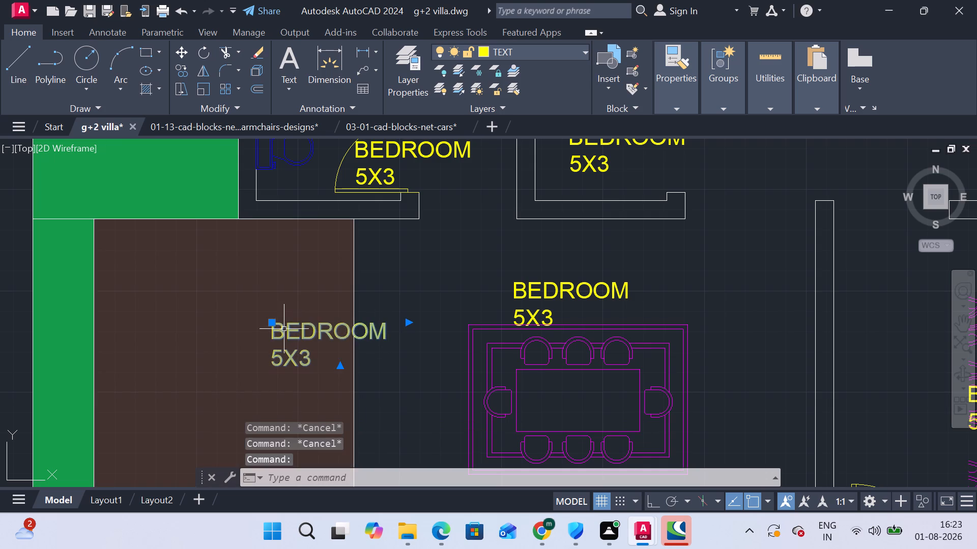
pyautogui.click(270, 323)
pyautogui.click(173, 347)
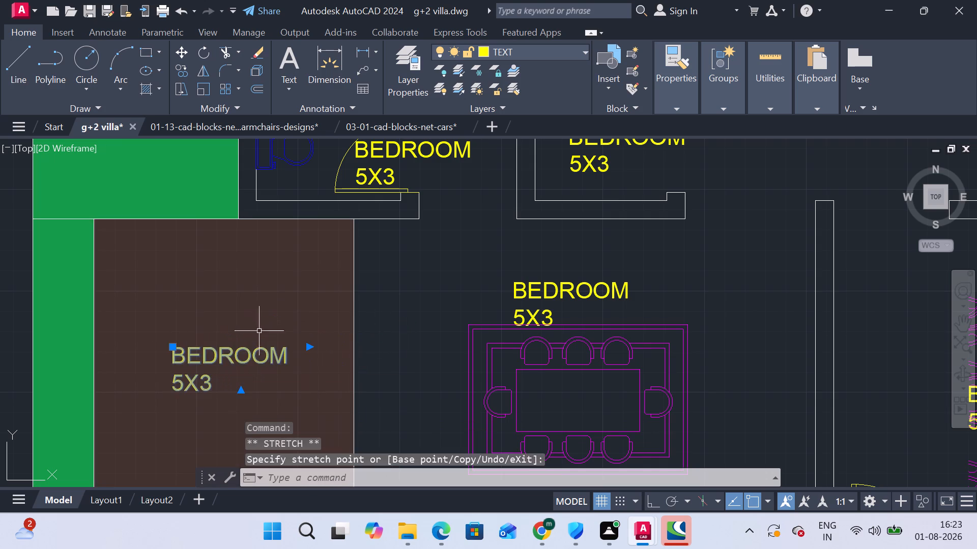
# Move the BEDROOM 5X3 label at the eastern orange area's edge fully inside that area.
pyautogui.scroll(-2, 544, 299)
pyautogui.click(767, 236)
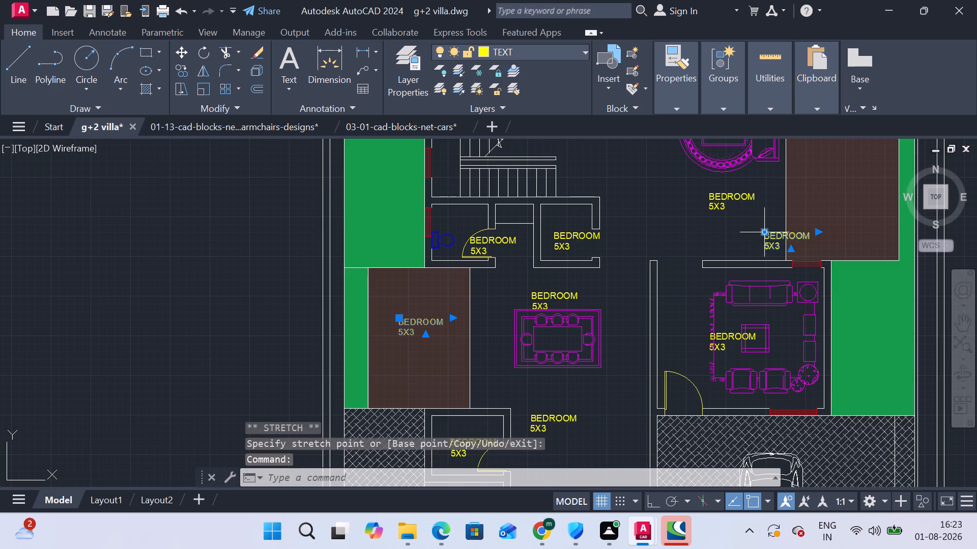
pyautogui.click(761, 235)
pyautogui.click(810, 184)
pyautogui.press('Escape')
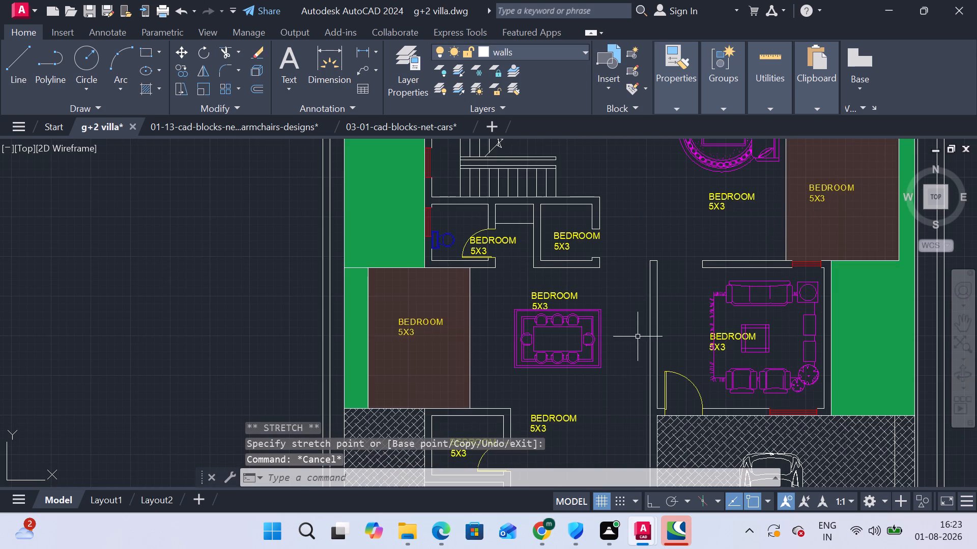
# Edit the label beside the bed in the room north of the staircase to read BEDROOM 1, removing its 5X3 line.
pyautogui.scroll(-2, 638, 342)
pyautogui.moveTo(637, 340); pyautogui.dragTo(596, 295, button='middle')
pyautogui.scroll(3, 563, 181)
pyautogui.moveTo(551, 183); pyautogui.dragTo(551, 185, button='middle')
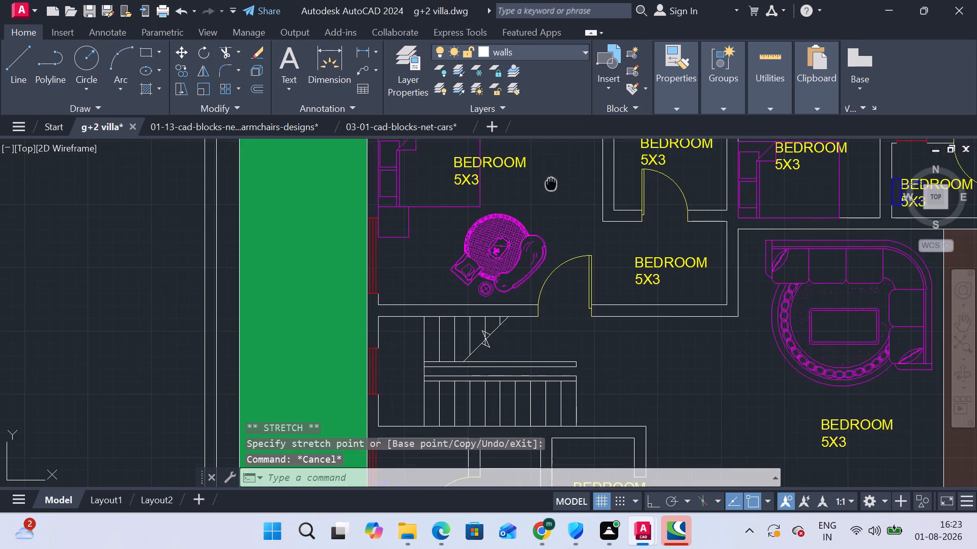
pyautogui.moveTo(551, 185); pyautogui.dragTo(564, 217, button='middle')
pyautogui.click(517, 188)
pyautogui.click(517, 194)
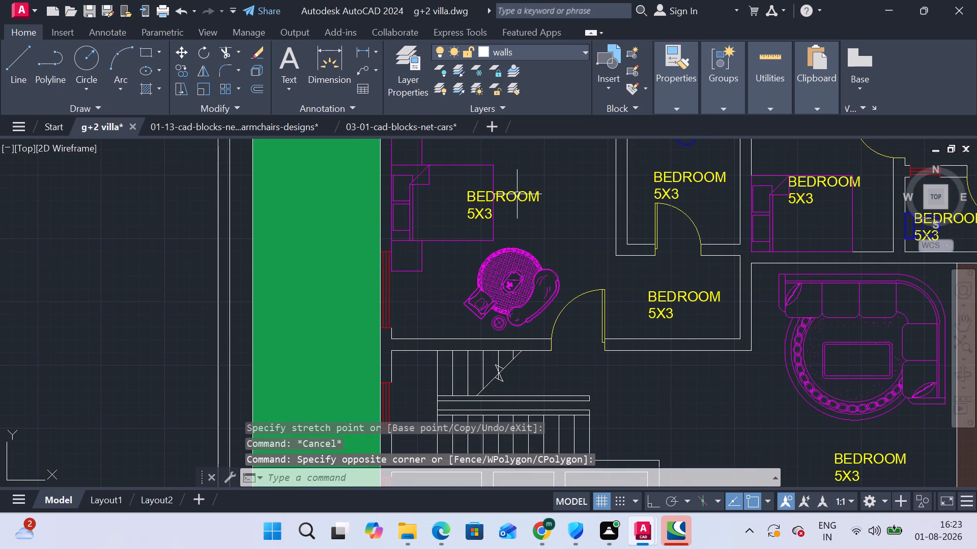
pyautogui.click(514, 194)
pyautogui.doubleClick(486, 197)
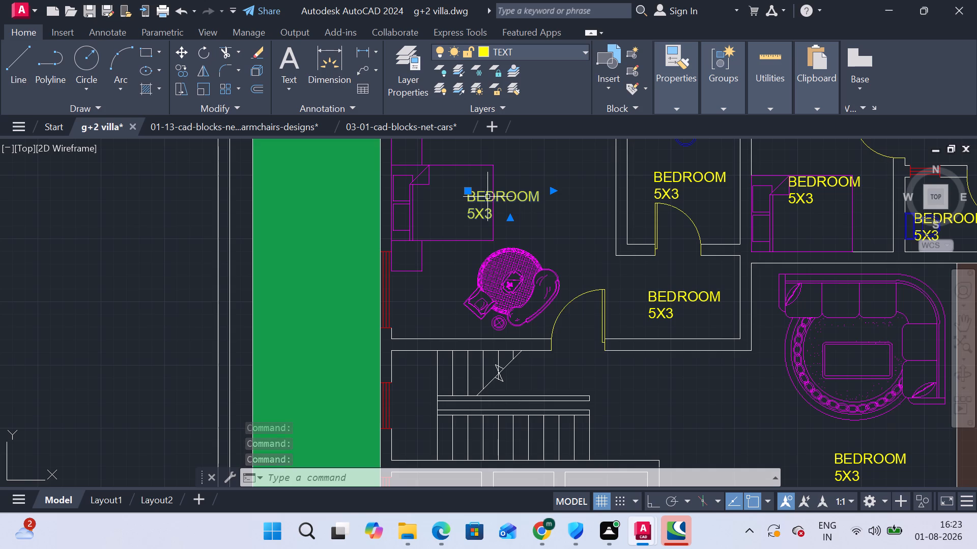
pyautogui.doubleClick(484, 196)
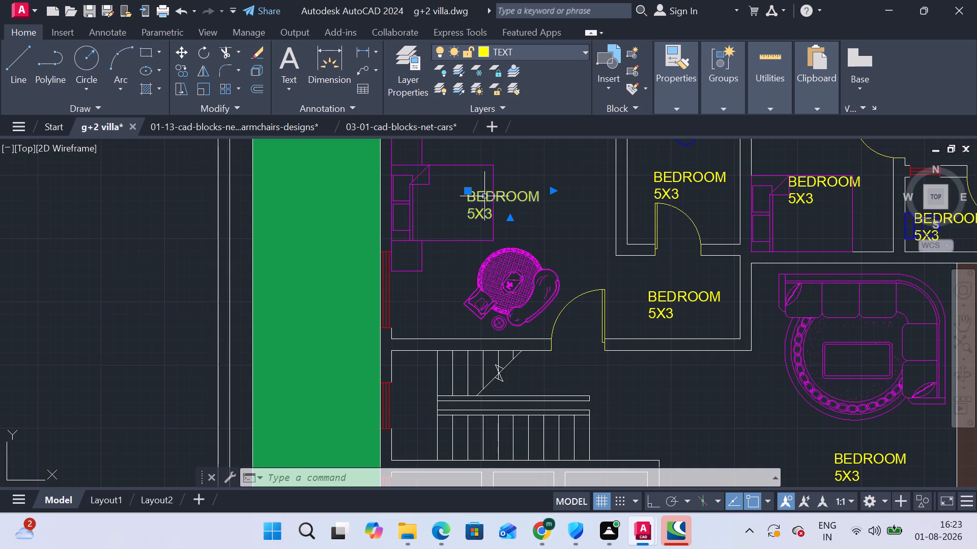
pyautogui.click(499, 215)
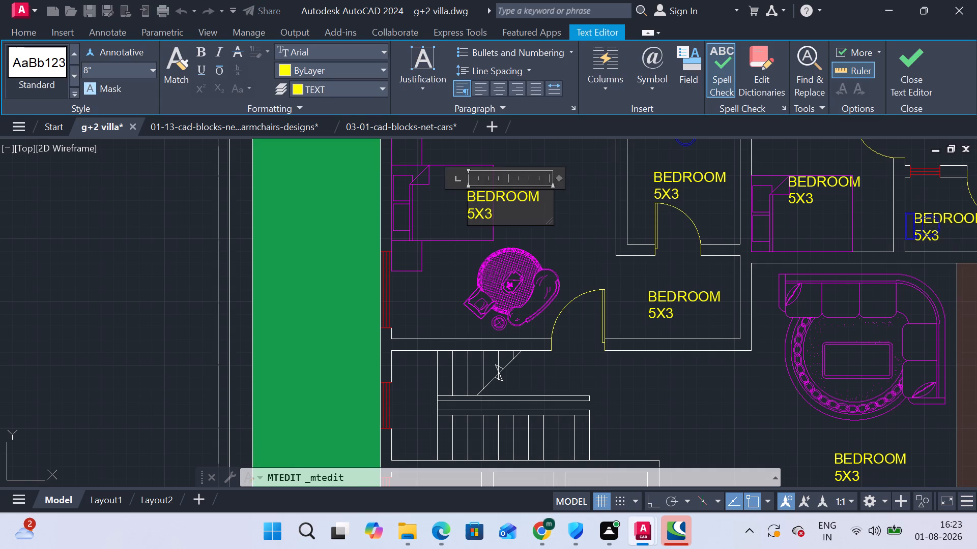
pyautogui.press('BackSpace')
pyautogui.press('BackSpace')
pyautogui.press('BackSpace')
pyautogui.press('BackSpace')
pyautogui.press('BackSpace')
pyautogui.press('BackSpace')
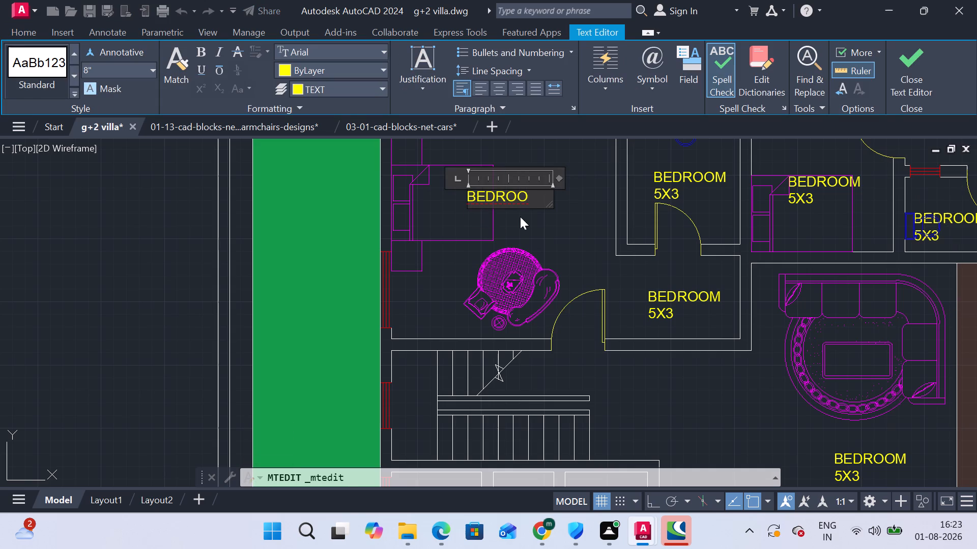
pyautogui.press('m')
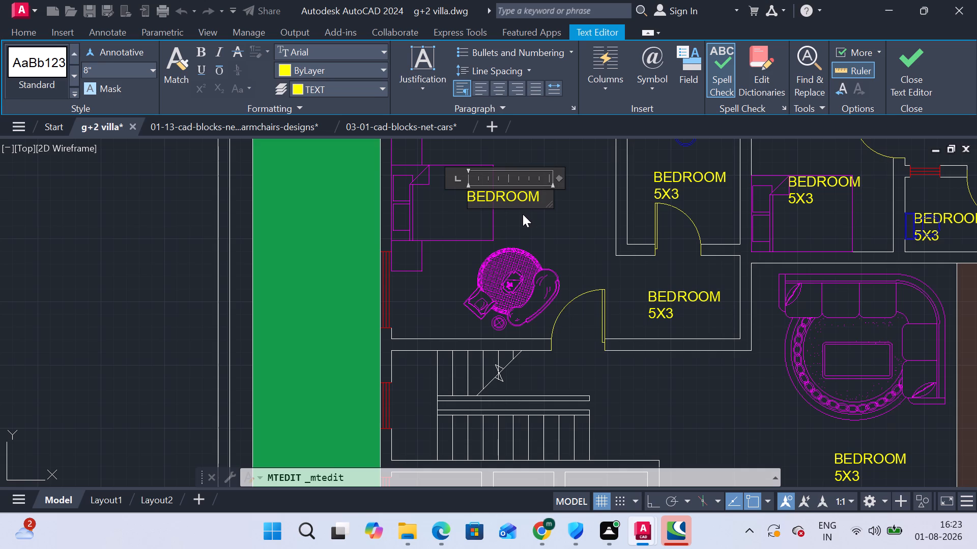
pyautogui.press('space')
pyautogui.press('1')
pyautogui.press('Return')
# Add the size 14'9" X 15'3" as the second line of the BEDROOM 1 label and finish editing.
pyautogui.write("14'")
pyautogui.write('9"')
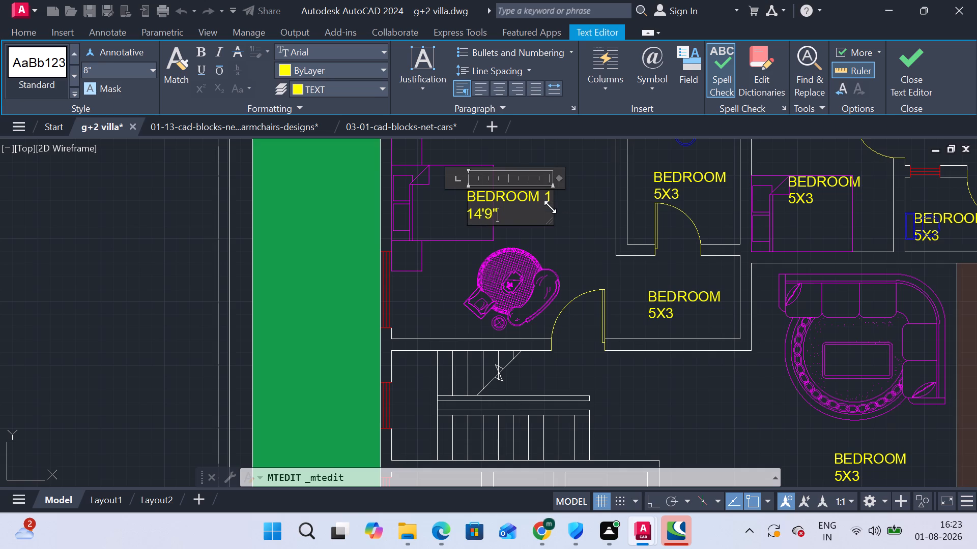
pyautogui.press('space')
pyautogui.write('X')
pyautogui.press('space')
pyautogui.write('15')
pyautogui.write('\'3"')
pyautogui.press('Return')
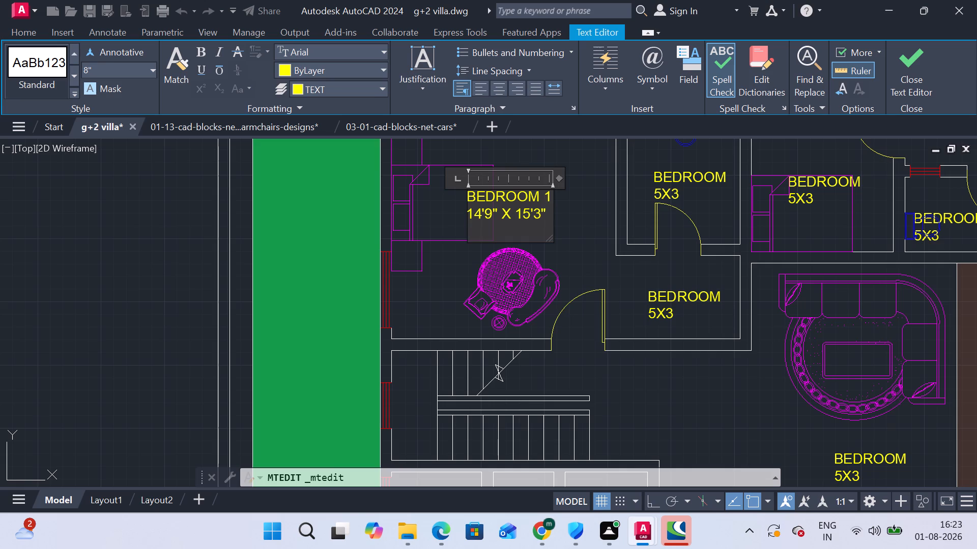
pyautogui.press('Escape')
pyautogui.click(502, 264)
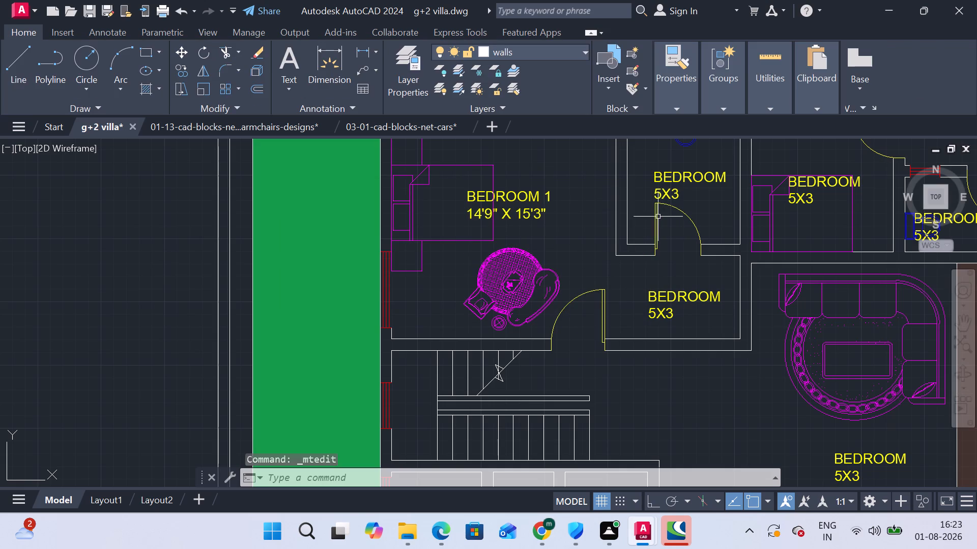
# Replace the 5X3 line of the label in the toilet room east of BEDROOM 1 with 6'11" X9' and save the text.
pyautogui.click(670, 182)
pyautogui.doubleClick(664, 174)
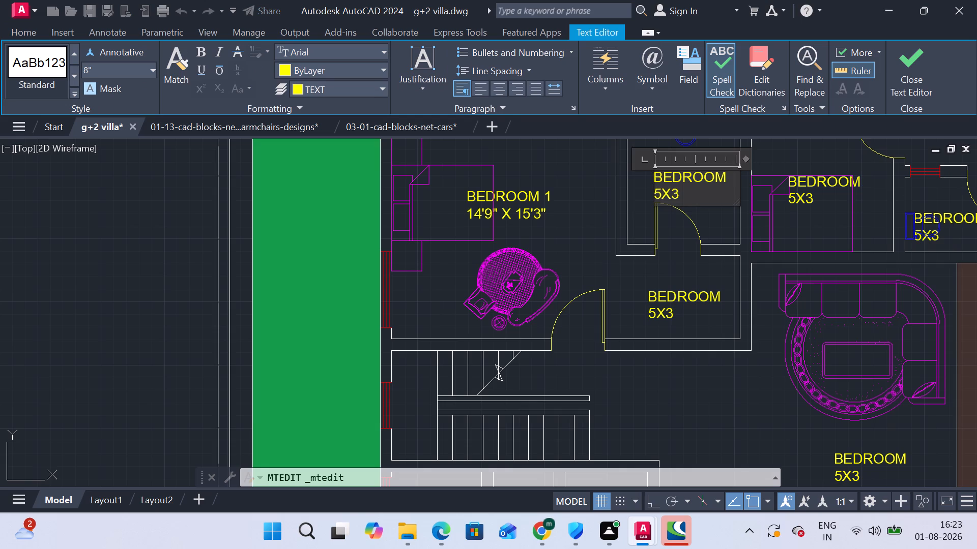
pyautogui.click(712, 197)
pyautogui.press('BackSpace')
pyautogui.press('BackSpace')
pyautogui.press('BackSpace')
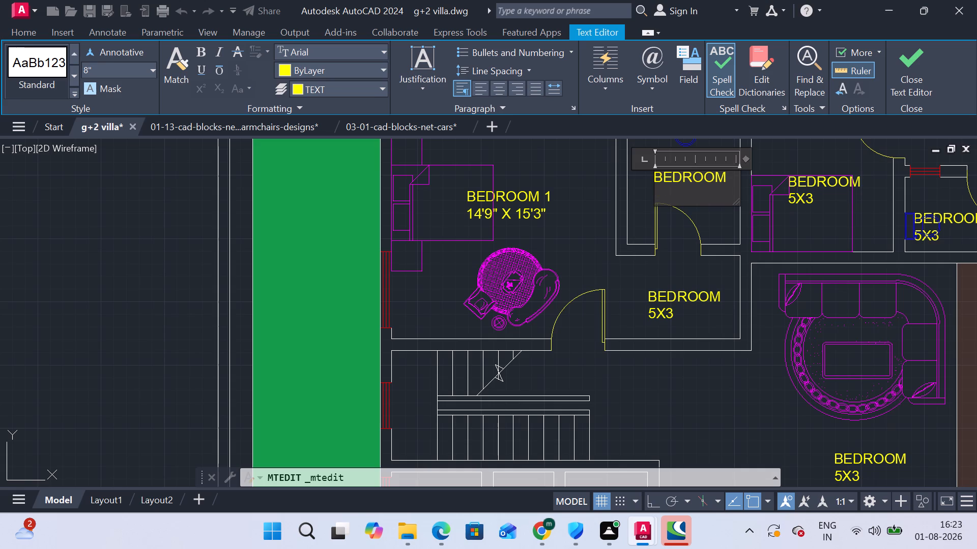
pyautogui.press('6')
pyautogui.write("'11")
pyautogui.hotkey('shift', '"')
pyautogui.press('space')
pyautogui.write('X9')
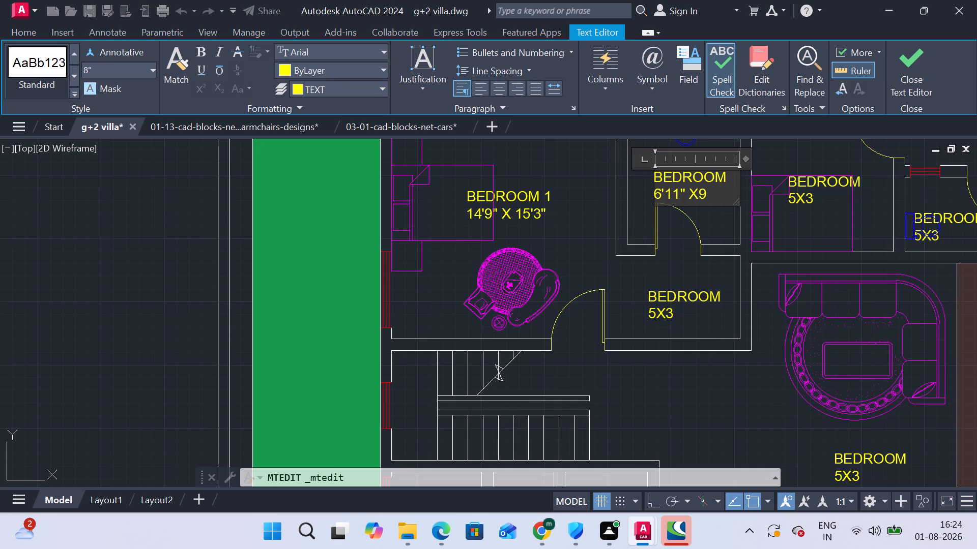
pyautogui.press("'")
pyautogui.press('Return')
pyautogui.press('Escape')
pyautogui.click(520, 262)
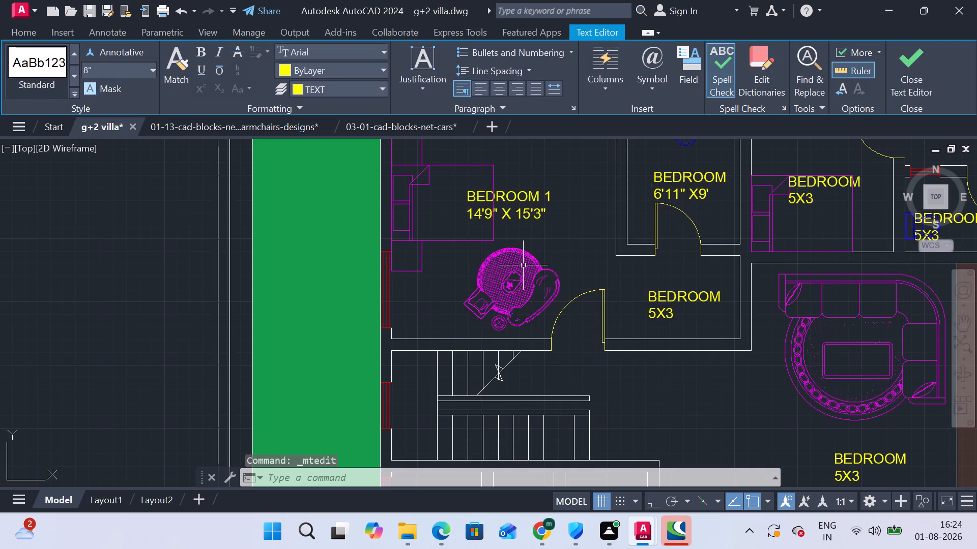
# Replace the BEDROOM 5X3 text in the space south of the toilet room with the name DRESSING.
pyautogui.click(668, 306)
pyautogui.rightClick(665, 302)
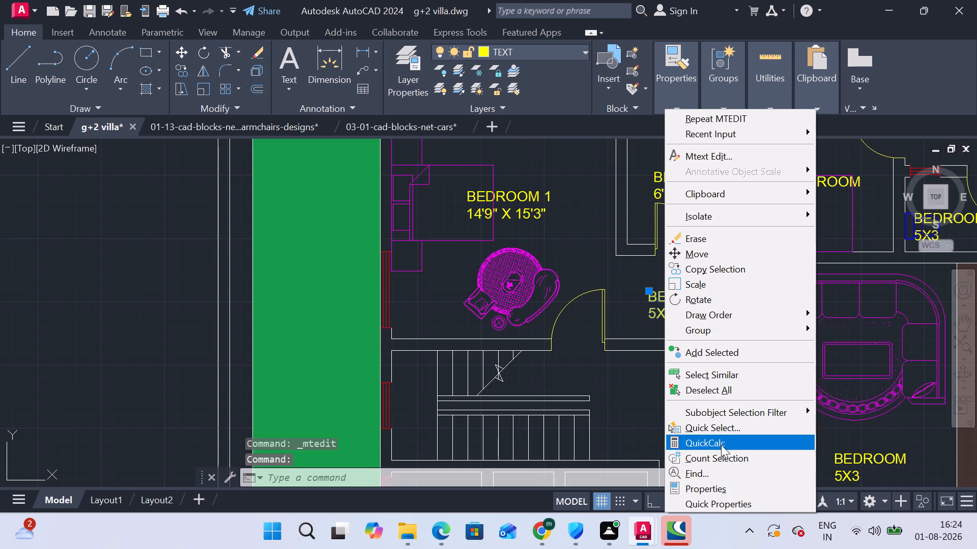
pyautogui.click(602, 371)
pyautogui.click(622, 388)
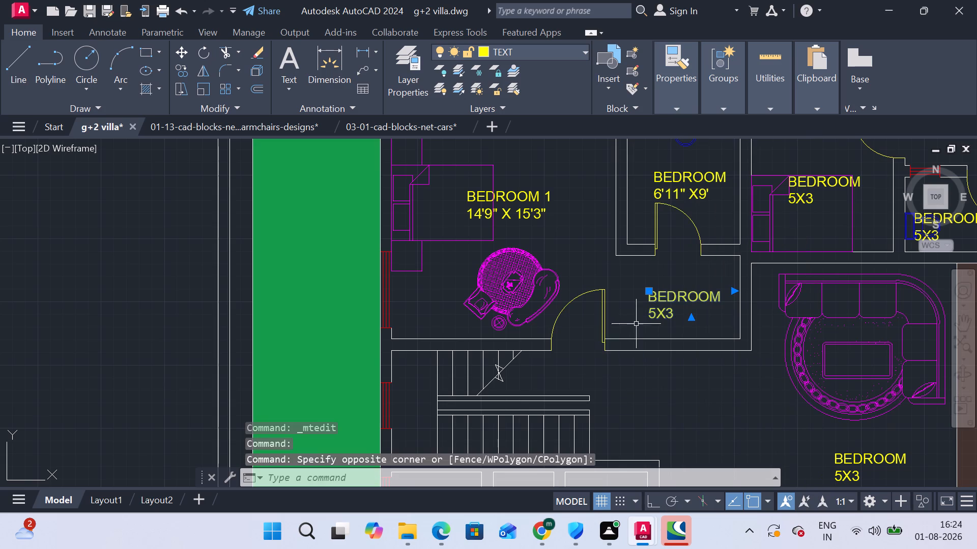
pyautogui.doubleClick(657, 301)
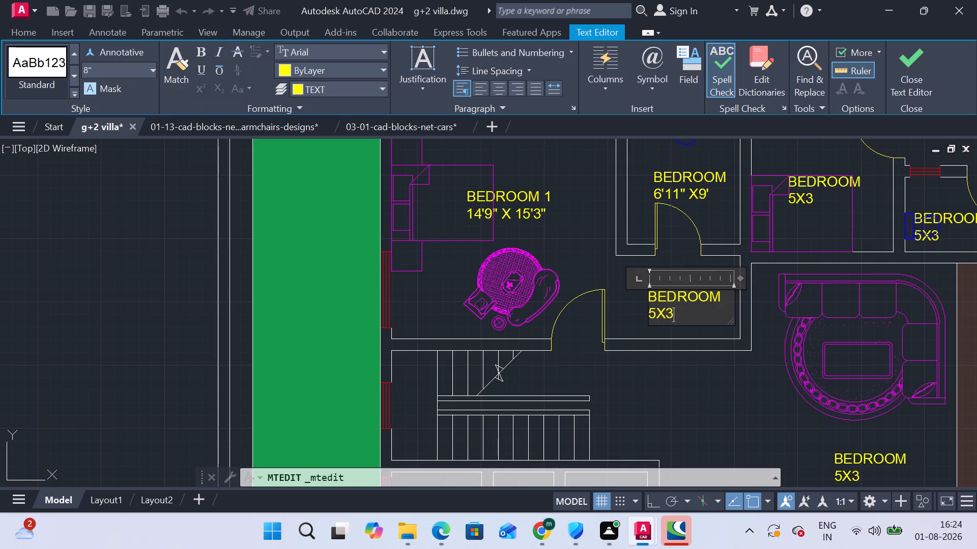
pyautogui.click(676, 311)
pyautogui.press('BackSpace')
pyautogui.press('BackSpace')
pyautogui.press('BackSpace')
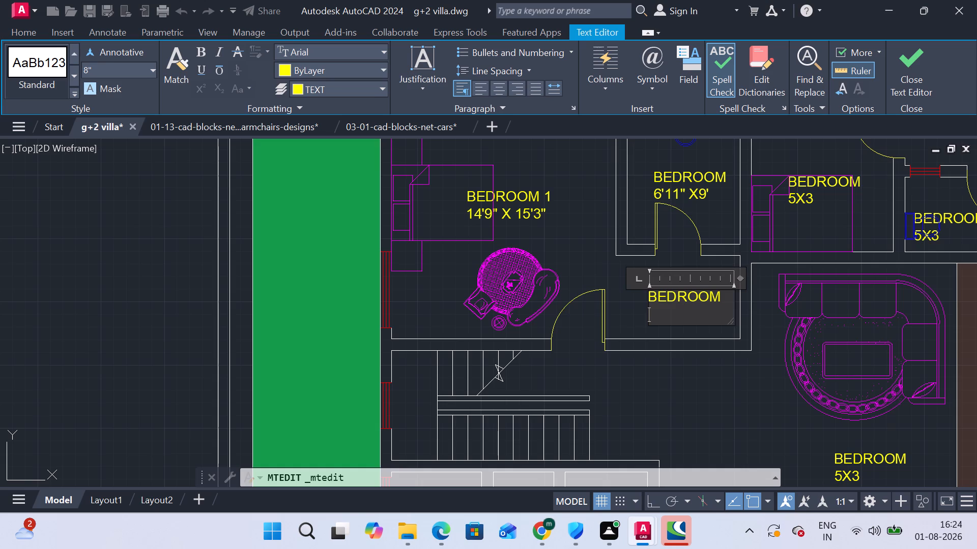
pyautogui.press('BackSpace')
pyautogui.press('BackSpace')
pyautogui.press('BackSpace')
pyautogui.press('BackSpace')
pyautogui.press('BackSpace')
pyautogui.press('BackSpace')
pyautogui.press('BackSpace')
pyautogui.press('BackSpace')
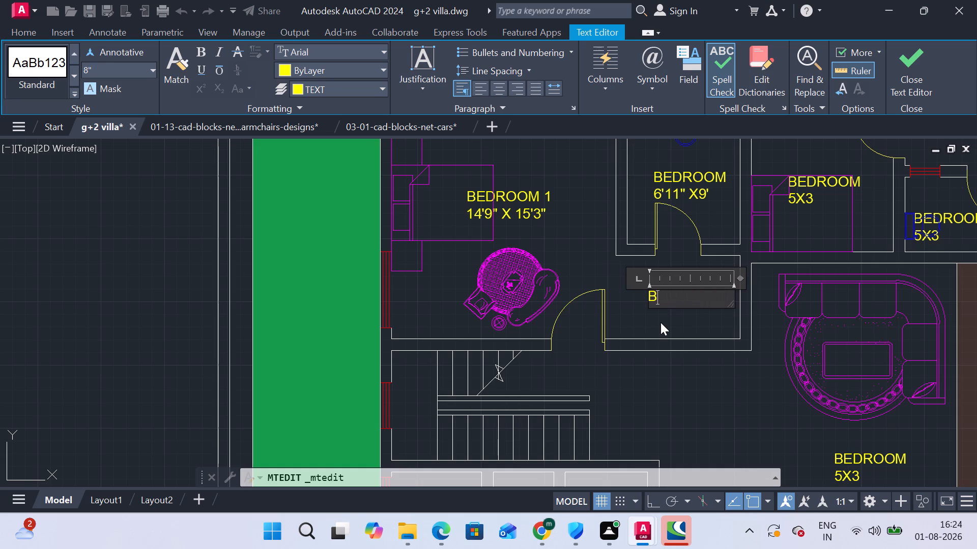
pyautogui.press('BackSpace')
pyautogui.write('DREE')
pyautogui.press('BackSpace')
pyautogui.write('SSING')
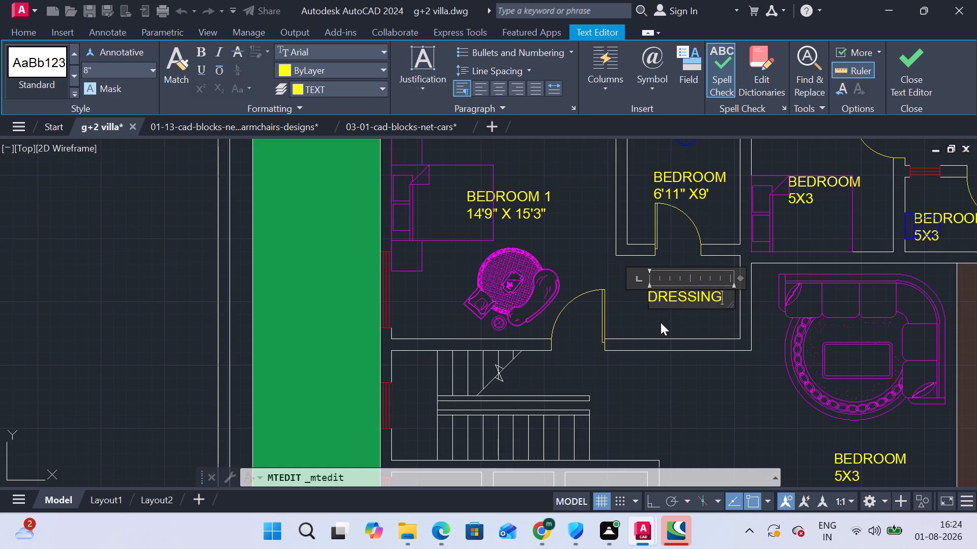
# Add the size 7'5" X 5'11" as the second line of the DRESSING label and save the text changes.
pyautogui.press('Return')
pyautogui.press('7')
pyautogui.press("'")
pyautogui.press('5')
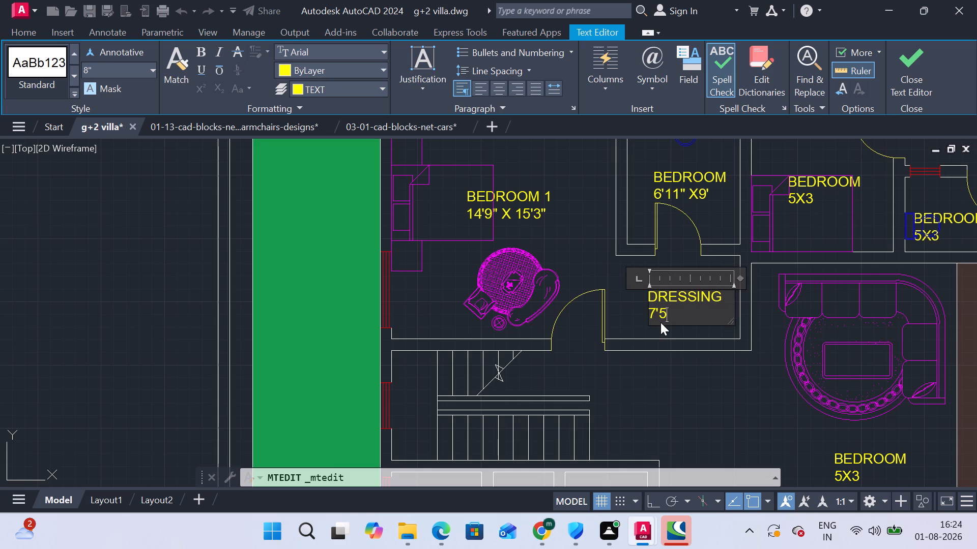
pyautogui.press("'")
pyautogui.press('BackSpace')
pyautogui.hotkey('shift', '"')
pyautogui.press('space')
pyautogui.write('X')
pyautogui.press('space')
pyautogui.write("5'")
pyautogui.write('11"')
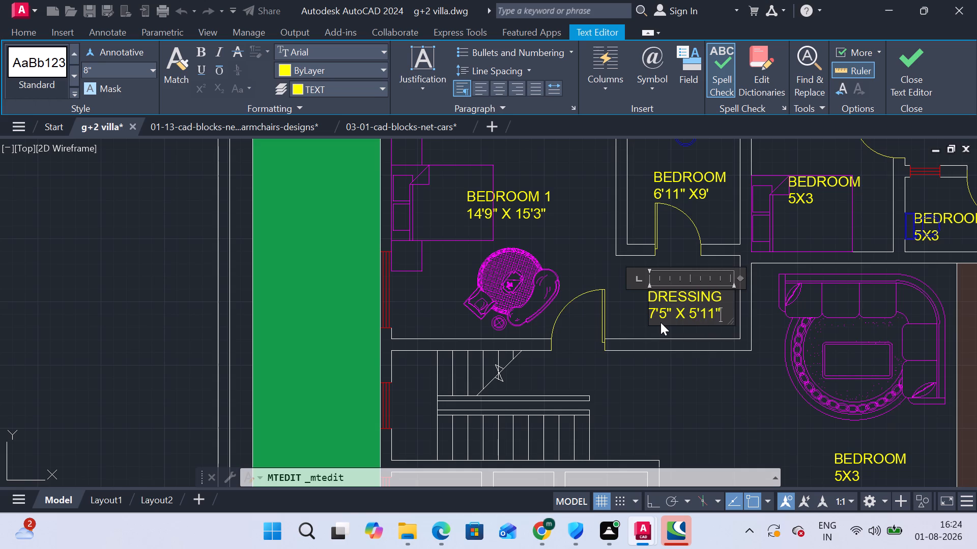
pyautogui.press('Return')
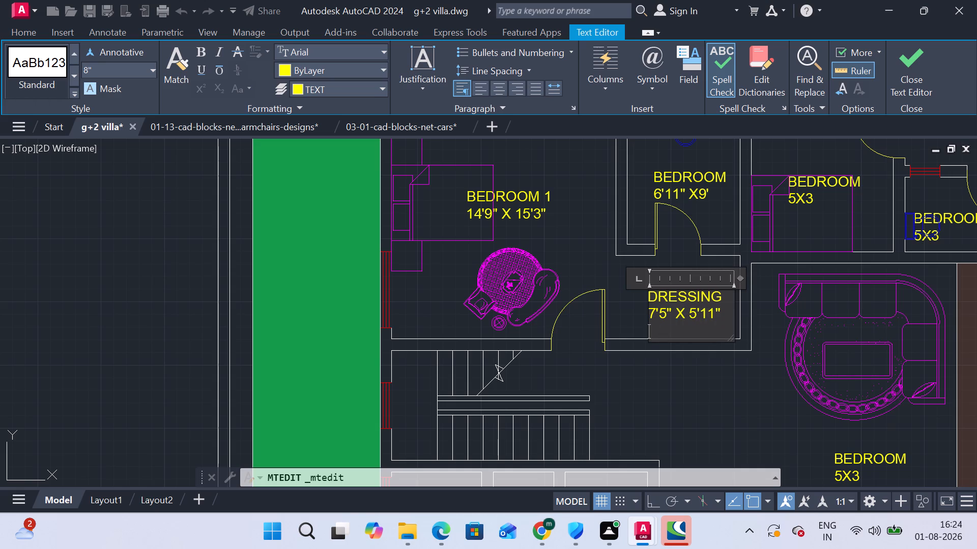
pyautogui.rightClick(659, 321)
pyautogui.click(653, 315)
pyautogui.press('Escape')
pyautogui.click(319, 271)
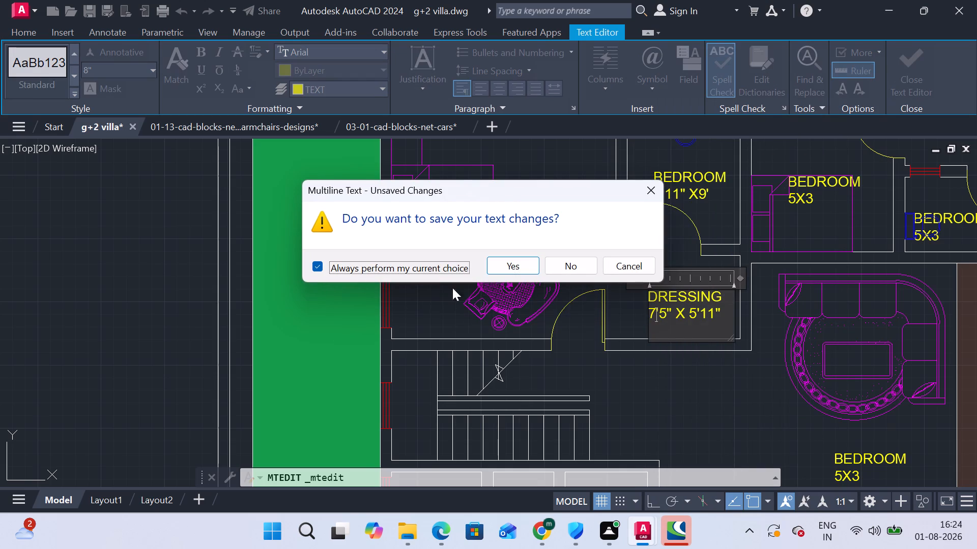
pyautogui.click(520, 268)
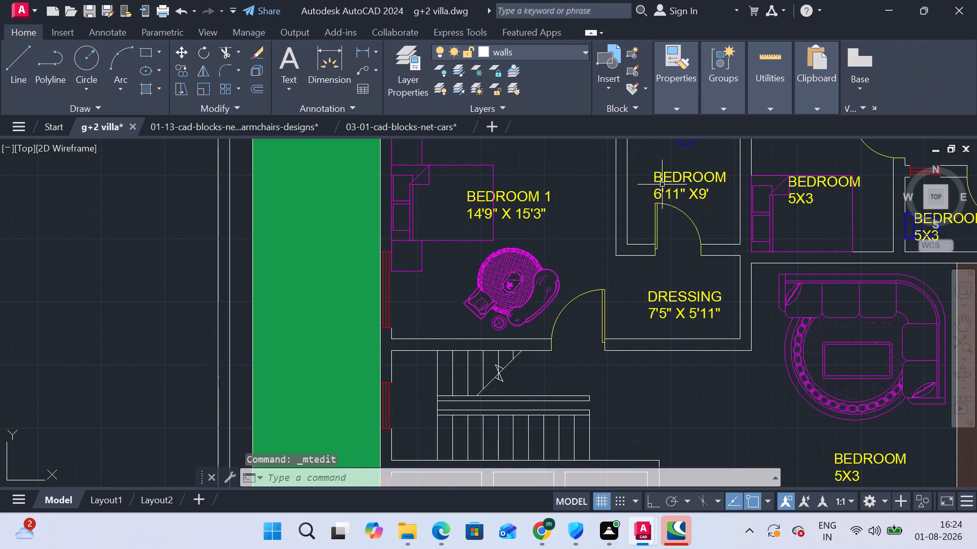
# Rename the label with the 6'11" X9' size from BEDROOM to TOILET, keeping its size line, and finish editing.
pyautogui.click(662, 185)
pyautogui.click(660, 179)
pyautogui.rightClick(653, 180)
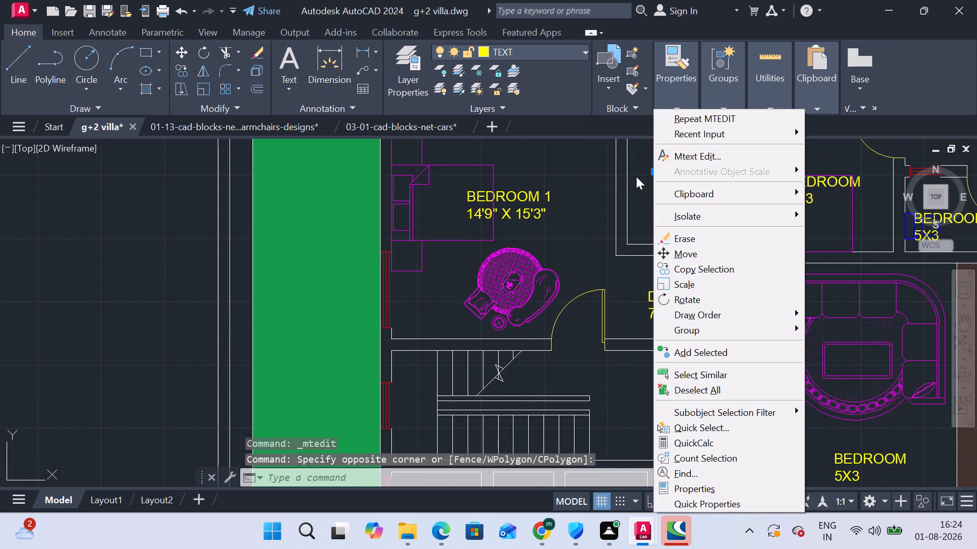
pyautogui.click(640, 175)
pyautogui.doubleClick(699, 175)
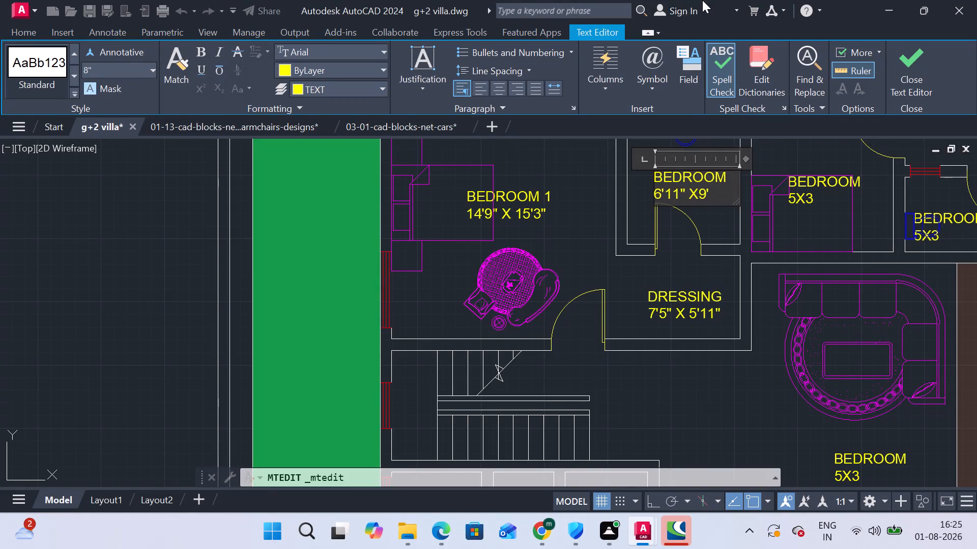
pyautogui.click(731, 173)
pyautogui.press('BackSpace')
pyautogui.press('BackSpace')
pyautogui.press('BackSpace')
pyautogui.press('BackSpace')
pyautogui.press('BackSpace')
pyautogui.press('BackSpace')
pyautogui.press('BackSpace')
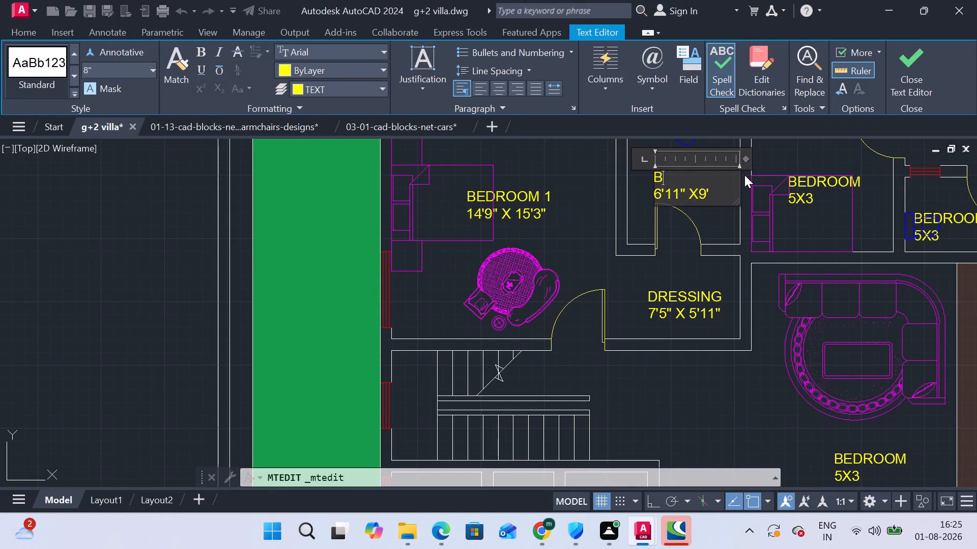
pyautogui.press('BackSpace')
pyautogui.write('TI')
pyautogui.press('BackSpace')
pyautogui.write('OILET')
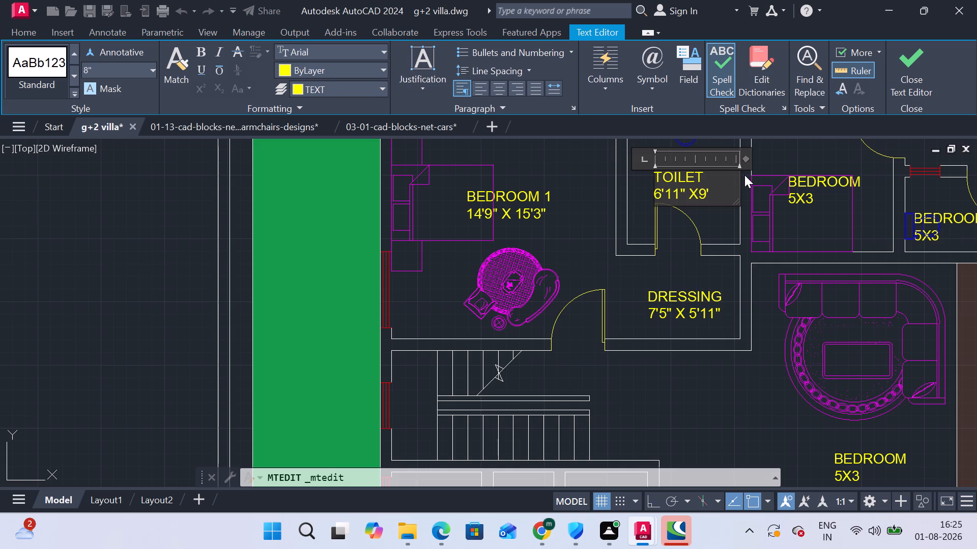
pyautogui.press('Return')
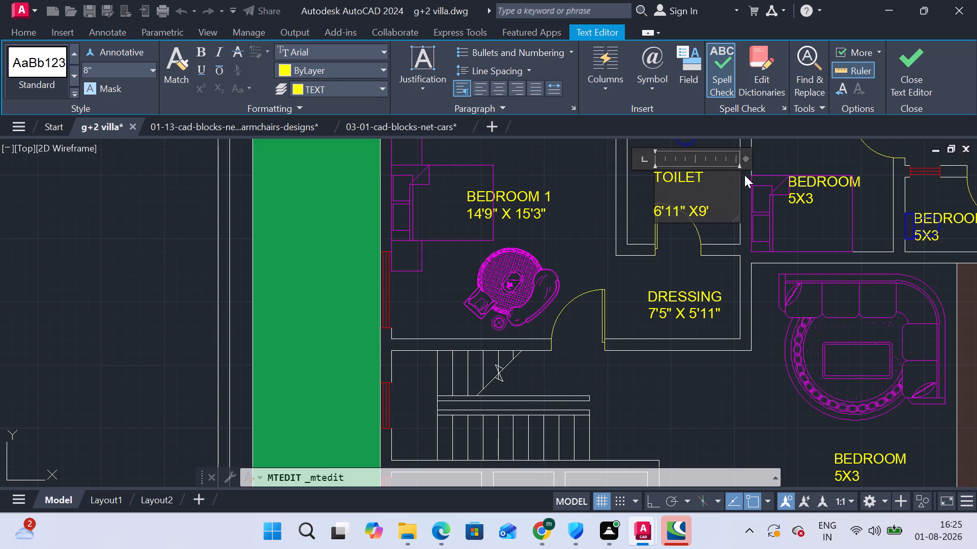
pyautogui.press('BackSpace')
pyautogui.press('`')
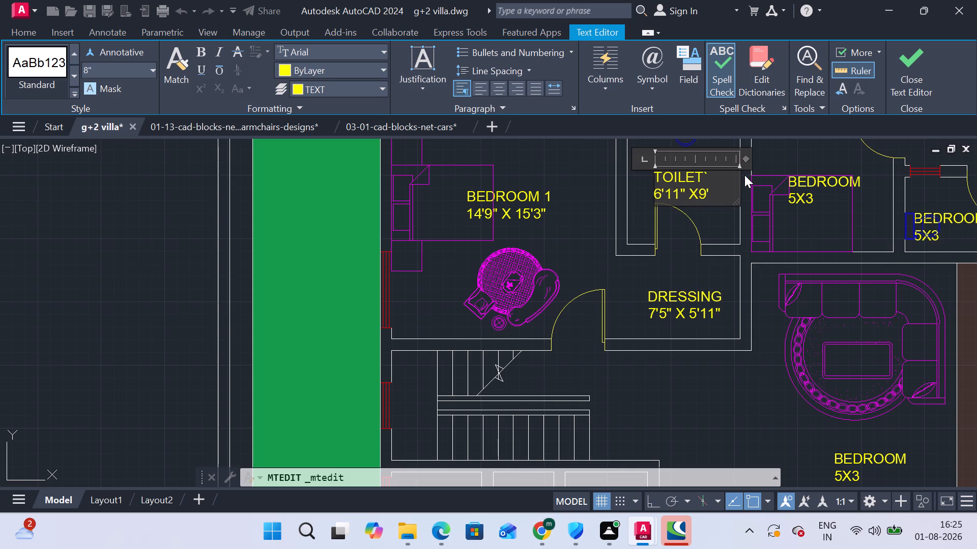
pyautogui.press('BackSpace')
pyautogui.press('Escape')
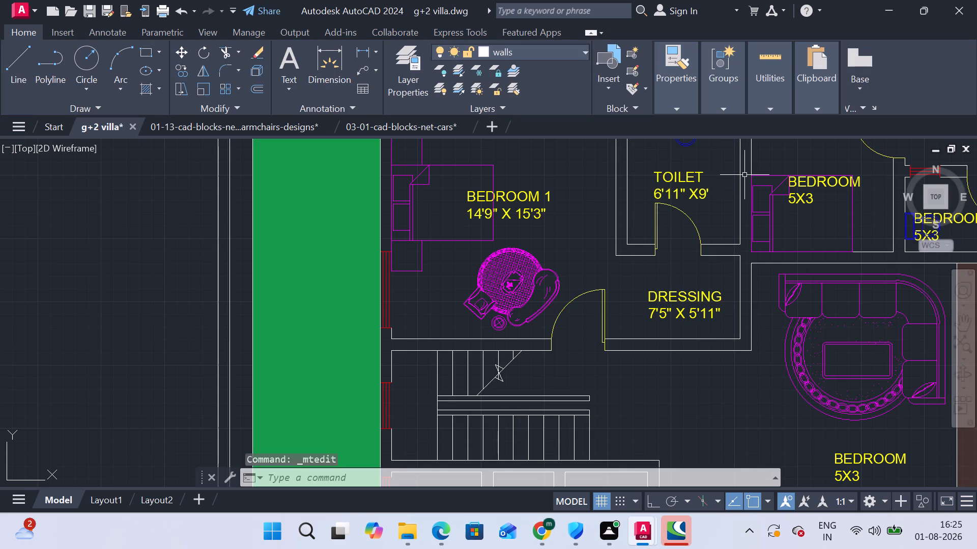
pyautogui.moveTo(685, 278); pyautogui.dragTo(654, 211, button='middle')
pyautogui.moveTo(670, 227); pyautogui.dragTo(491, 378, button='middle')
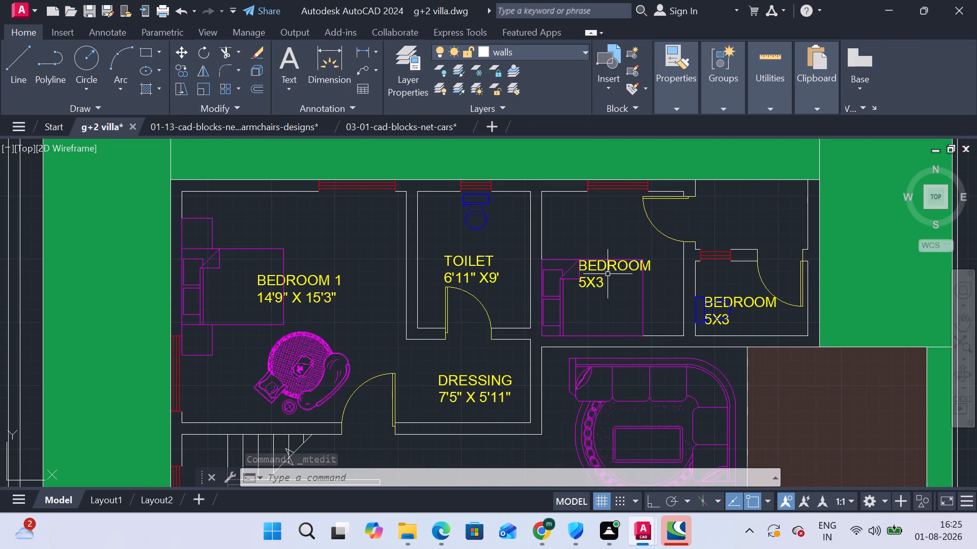
# Add the word SERVENRT above BEDROOM in the label of the furnished room east of the toilet and save the text.
pyautogui.click(603, 267)
pyautogui.doubleClick(603, 267)
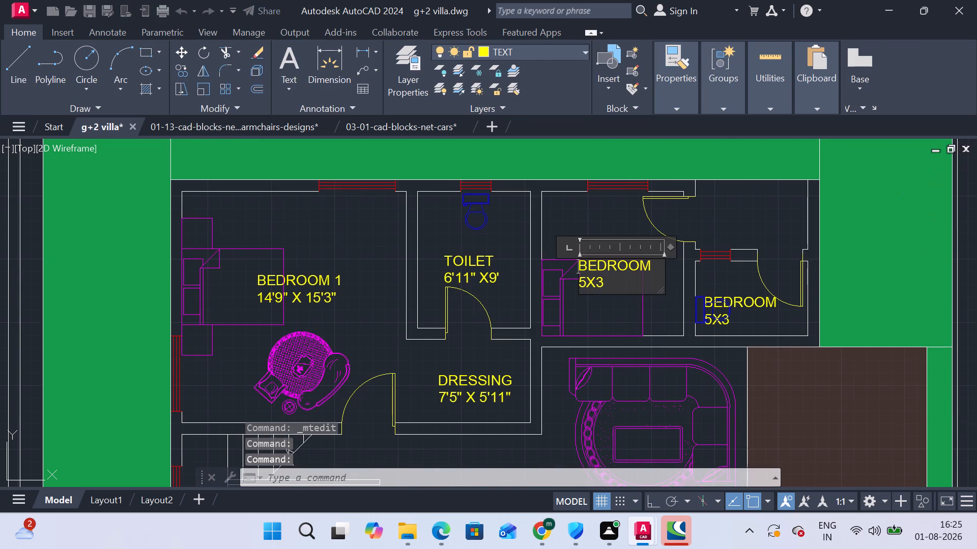
pyautogui.write('SER')
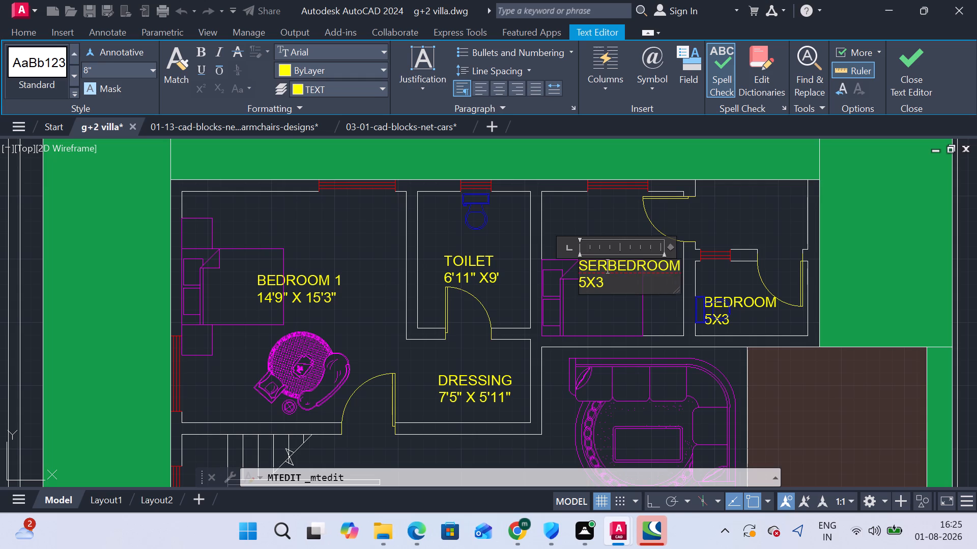
pyautogui.press('space')
pyautogui.press('BackSpace')
pyautogui.press('space')
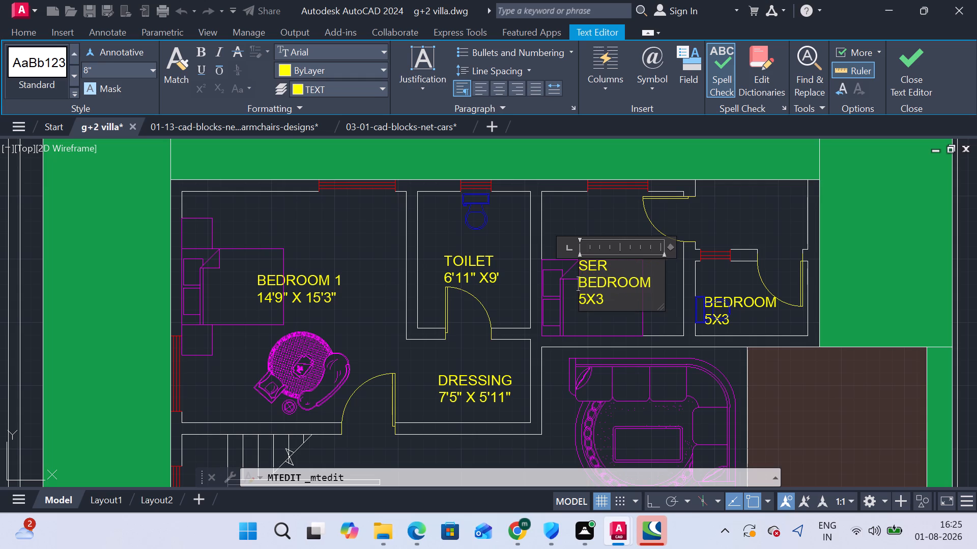
pyautogui.press('BackSpace')
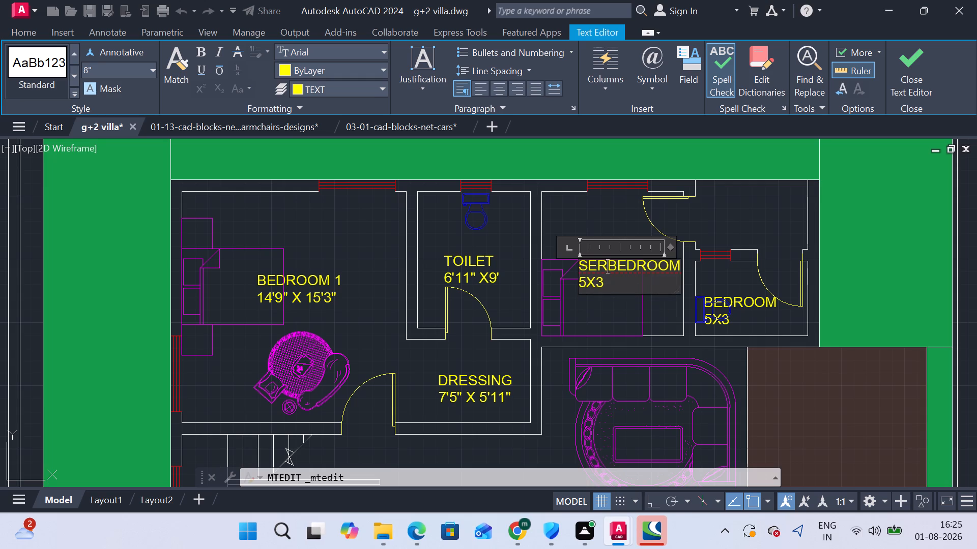
pyautogui.press('space')
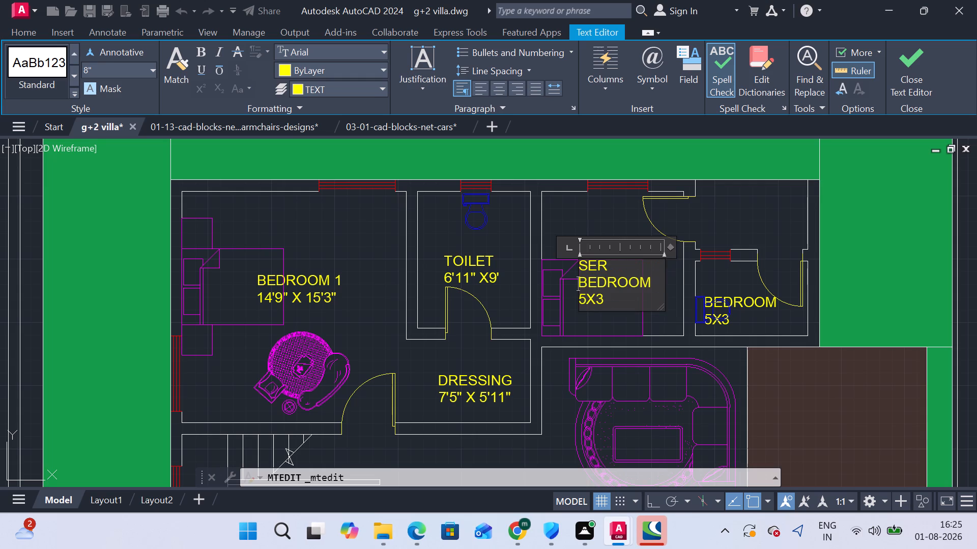
pyautogui.press('BackSpace')
pyautogui.write('VENRT')
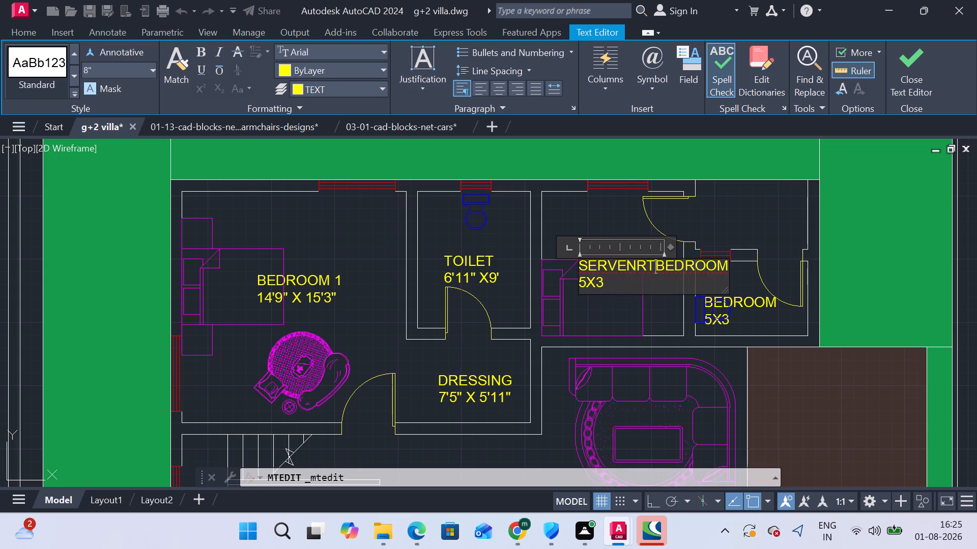
pyautogui.press('space')
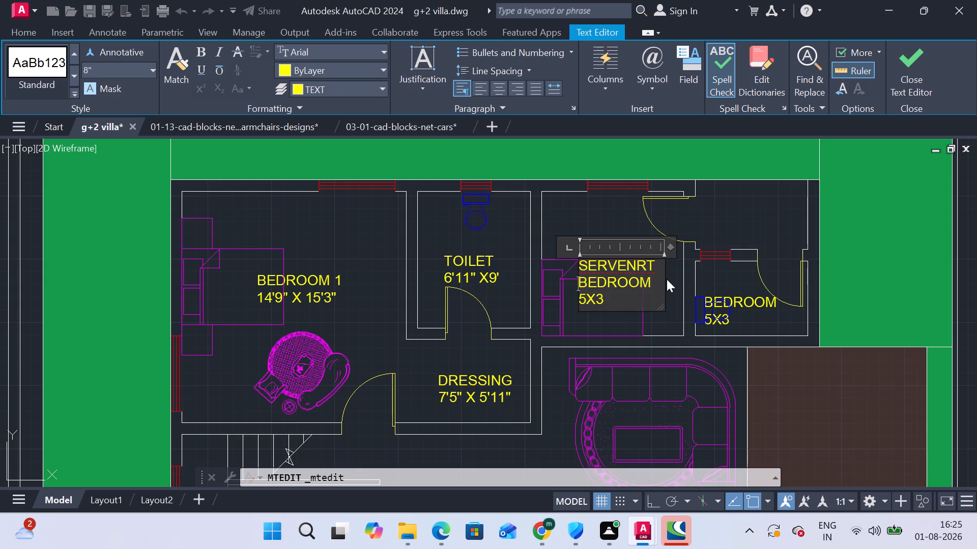
pyautogui.press('Escape')
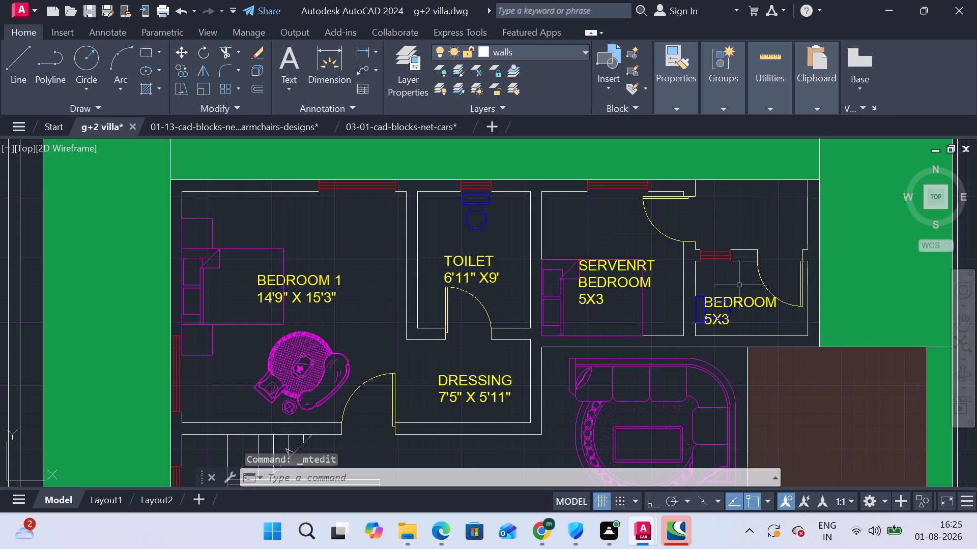
# Replace the name BEDROOM with SER TOILET in the label of the small room east of the servant bedroom.
pyautogui.doubleClick(748, 301)
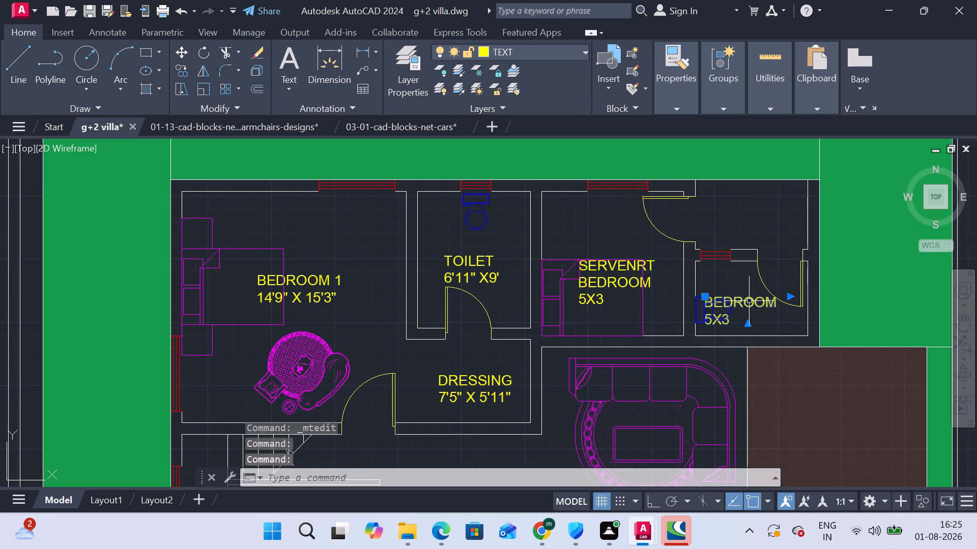
pyautogui.doubleClick(749, 301)
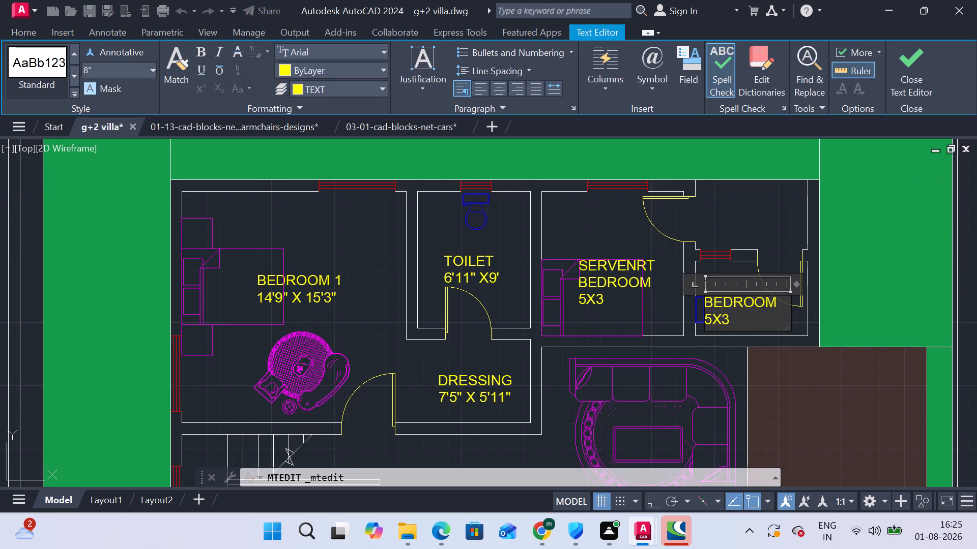
pyautogui.moveTo(779, 307); pyautogui.dragTo(716, 300)
pyautogui.moveTo(710, 300); pyautogui.dragTo(772, 300)
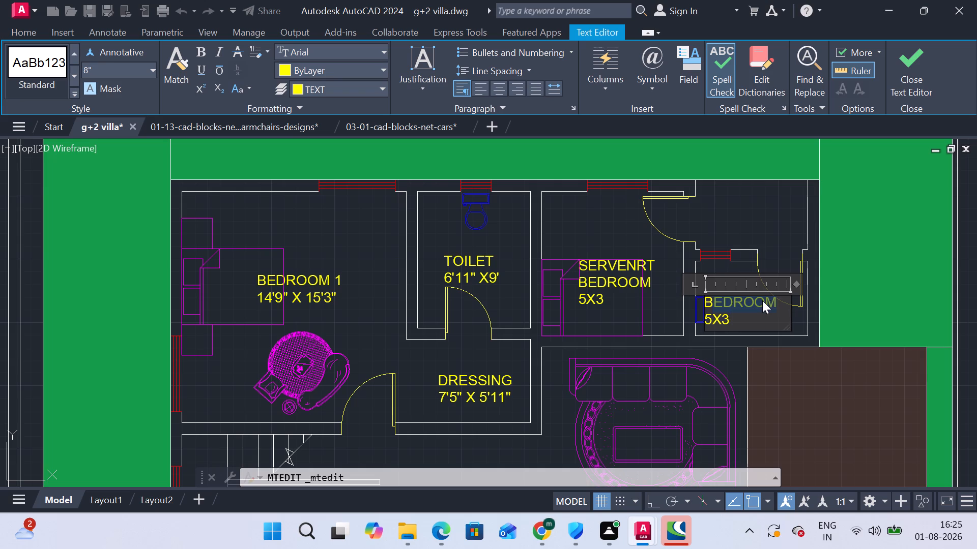
pyautogui.press('BackSpace')
pyautogui.press('BackSpace')
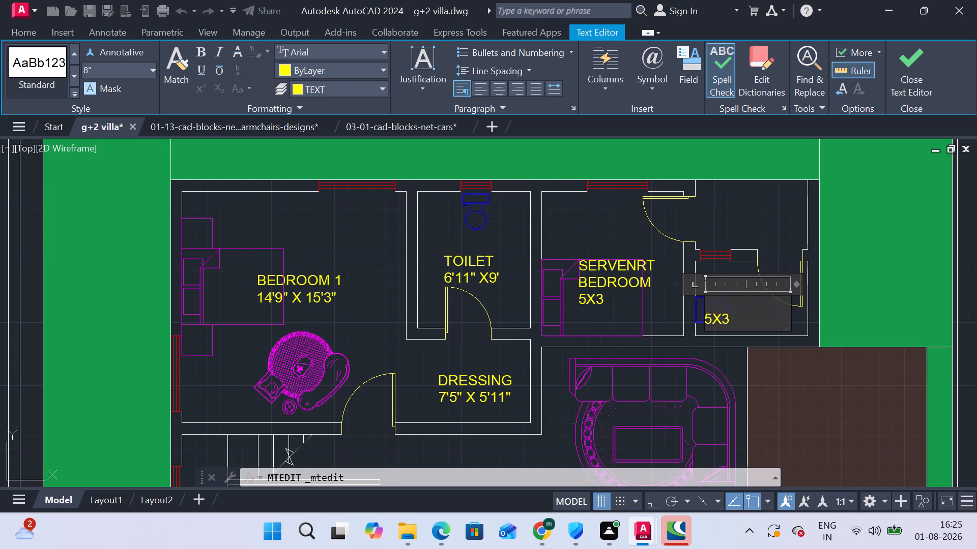
pyautogui.write('TOI')
pyautogui.press('BackSpace')
pyautogui.press('BackSpace')
pyautogui.press('BackSpace')
pyautogui.press('s')
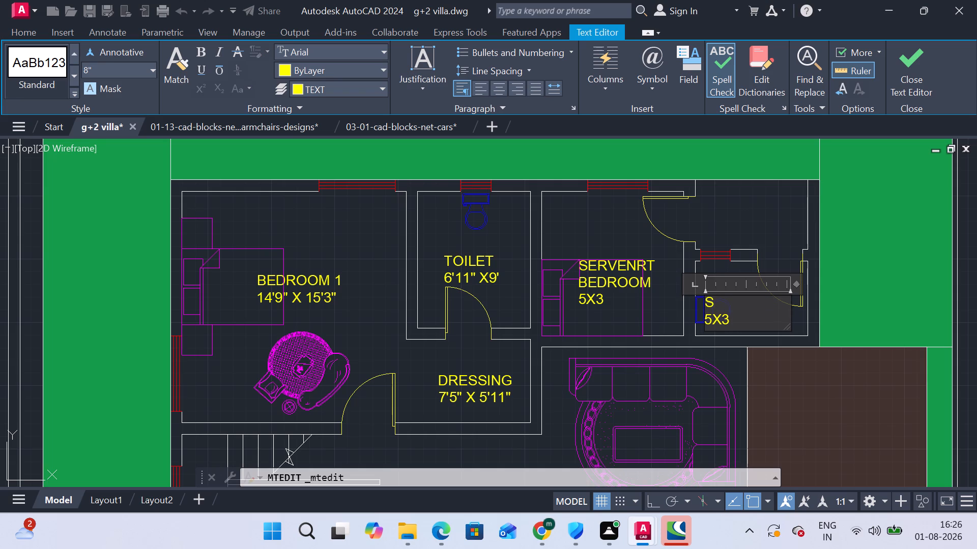
pyautogui.write('ER TOILET')
pyautogui.press('Return')
pyautogui.press('BackSpace')
# Replace the 5X3 line of the SER TOILET label with 7'5" X 4'11" and save the text.
pyautogui.click(743, 321)
pyautogui.press('BackSpace')
pyautogui.press('BackSpace')
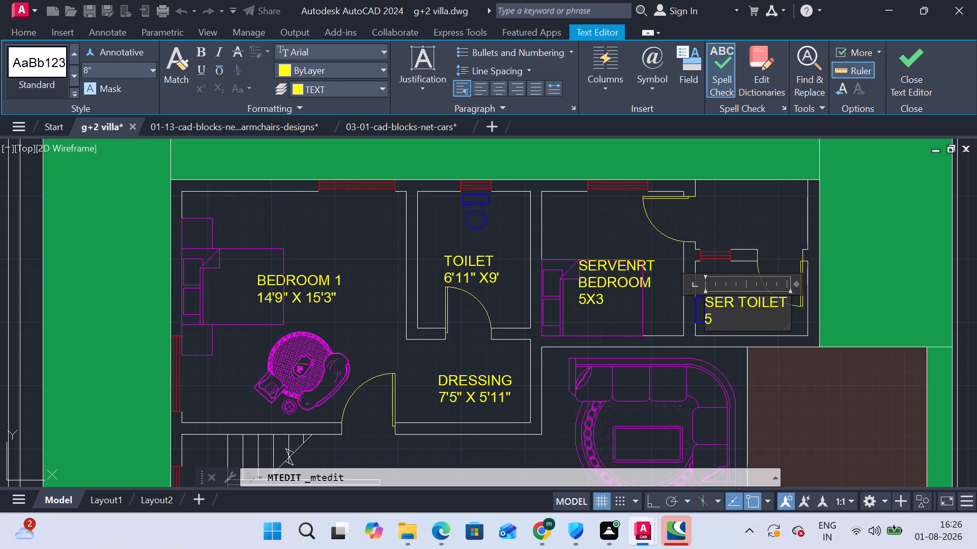
pyautogui.press('BackSpace')
pyautogui.write('7\'5"')
pyautogui.press('space')
pyautogui.write('X')
pyautogui.press('space')
pyautogui.write("4'11")
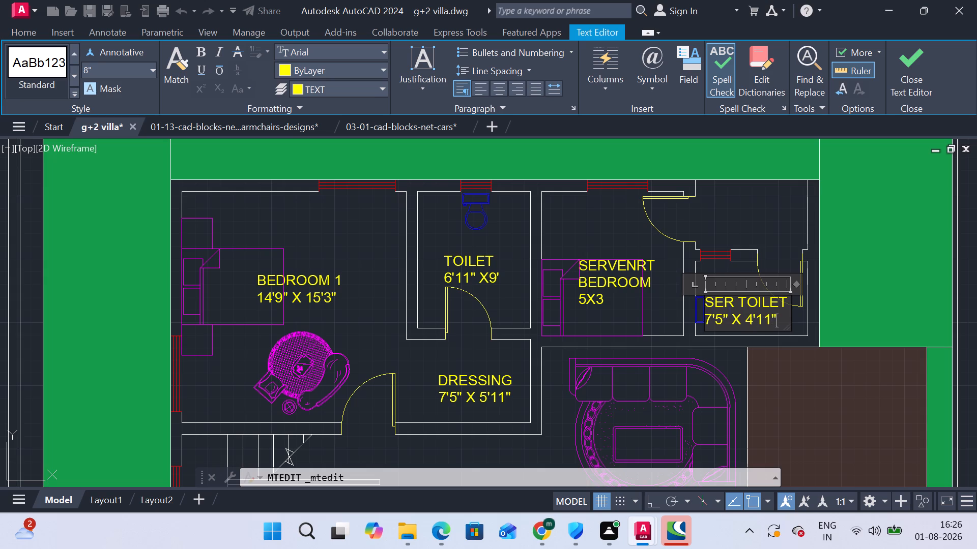
pyautogui.hotkey('shift', '"')
pyautogui.press('Escape')
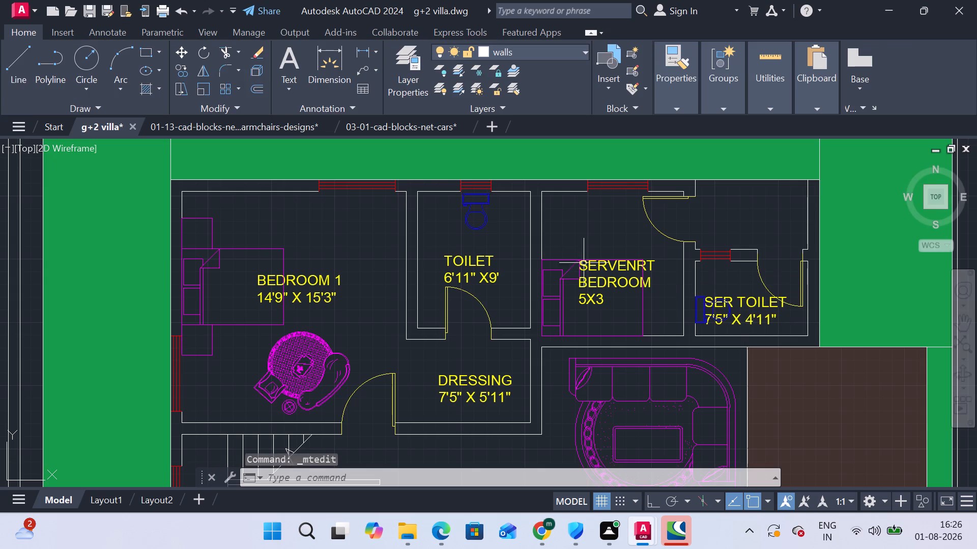
# Replace the 5X3 line of the SERVENRT BEDROOM label with 9'4" X 9'6" and finish editing.
pyautogui.doubleClick(608, 282)
pyautogui.click(607, 300)
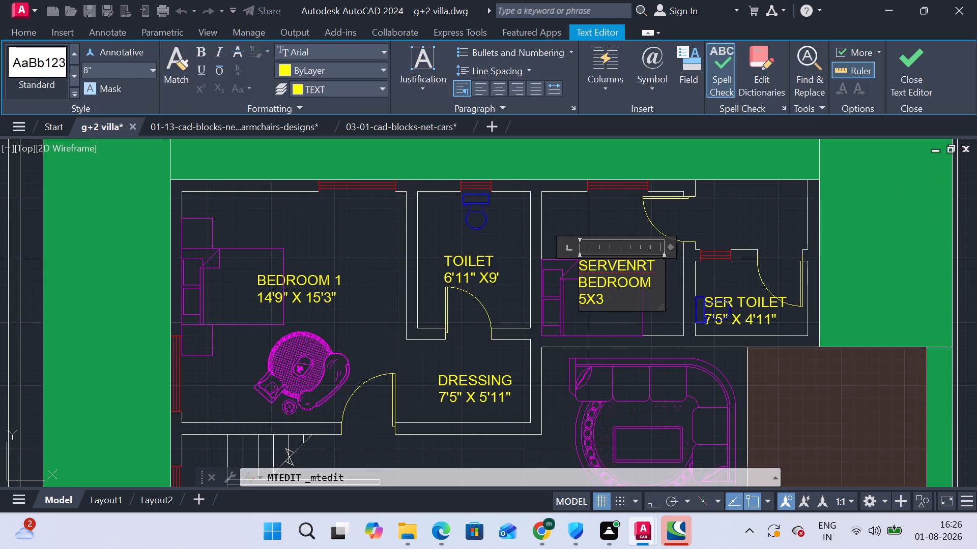
pyautogui.press('BackSpace')
pyautogui.press('BackSpace')
pyautogui.press('BackSpace')
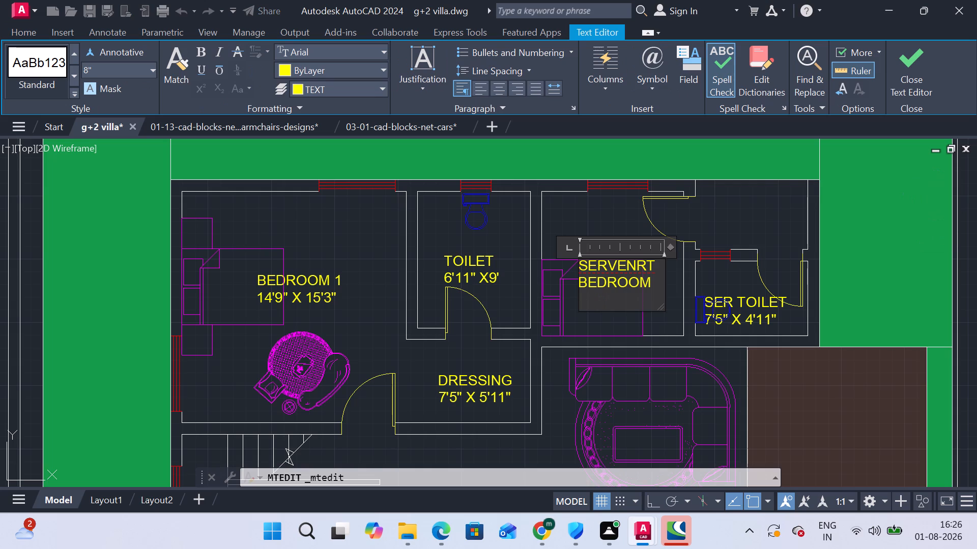
pyautogui.press('9')
pyautogui.write("'4")
pyautogui.hotkey('shift', '"')
pyautogui.press('space')
pyautogui.write('X')
pyautogui.press('space')
pyautogui.write('9/')
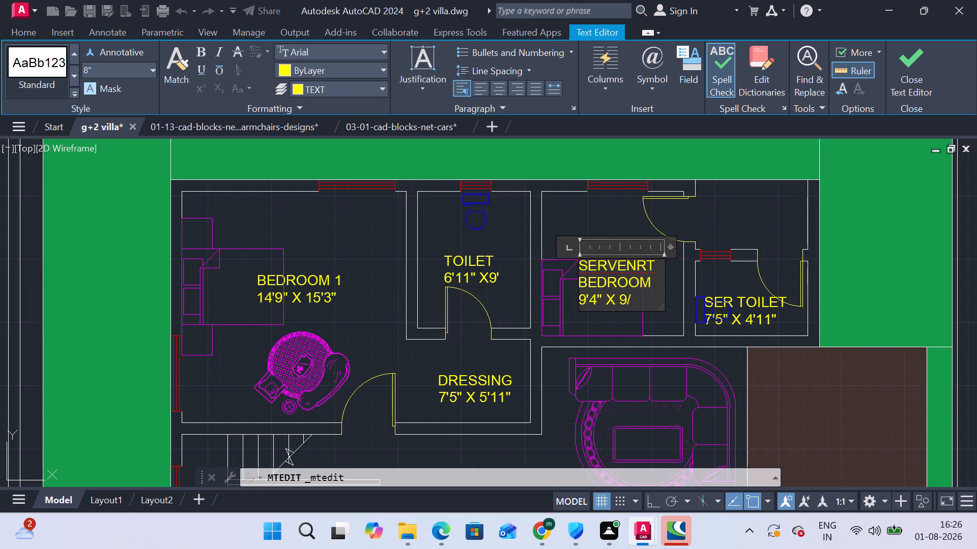
pyautogui.press('BackSpace')
pyautogui.hotkey('shift', '"')
pyautogui.press('BackSpace')
pyautogui.press("'")
pyautogui.press('6')
pyautogui.hotkey('shift', '"')
pyautogui.press('Return')
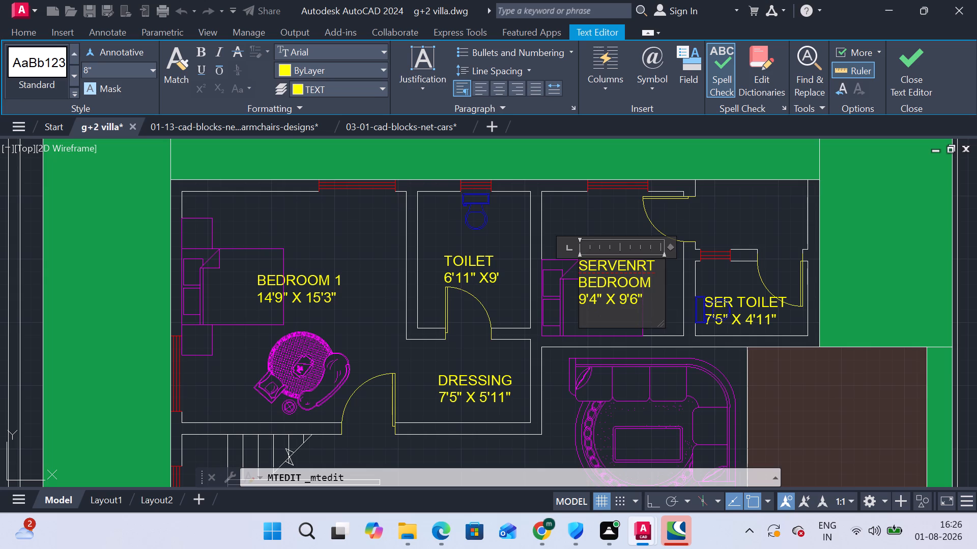
pyautogui.press('Escape')
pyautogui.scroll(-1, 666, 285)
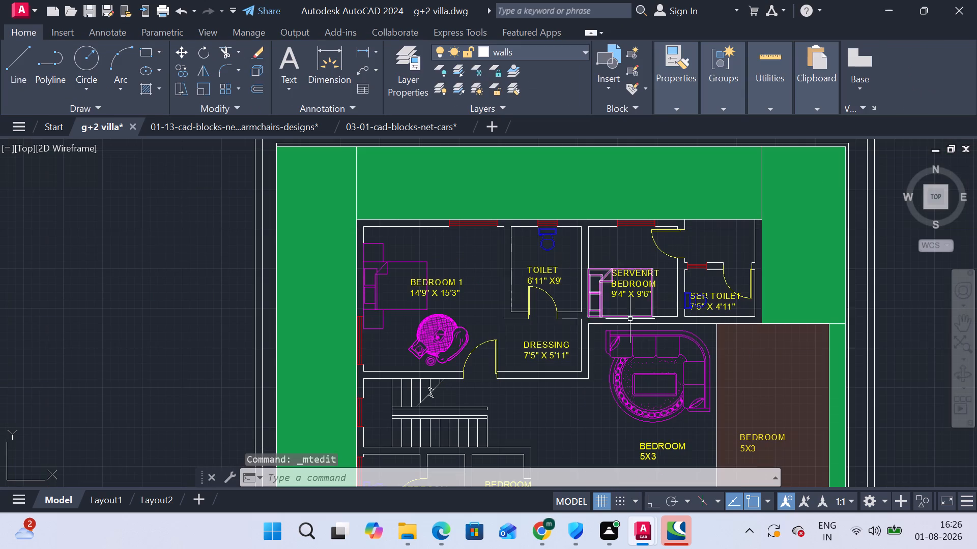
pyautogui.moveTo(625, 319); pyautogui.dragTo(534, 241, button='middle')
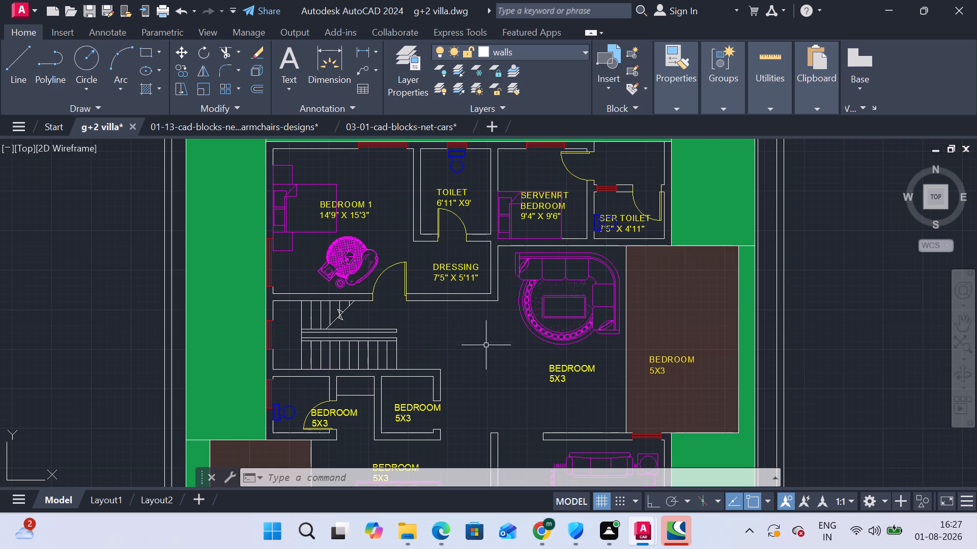
# Replace the BEDROOM 5X3 placeholder below the curved sofa with LIVING AREA, widening the text frame so the name fits on one line.
pyautogui.moveTo(504, 374); pyautogui.dragTo(486, 293, button='middle')
pyautogui.scroll(1, 551, 291)
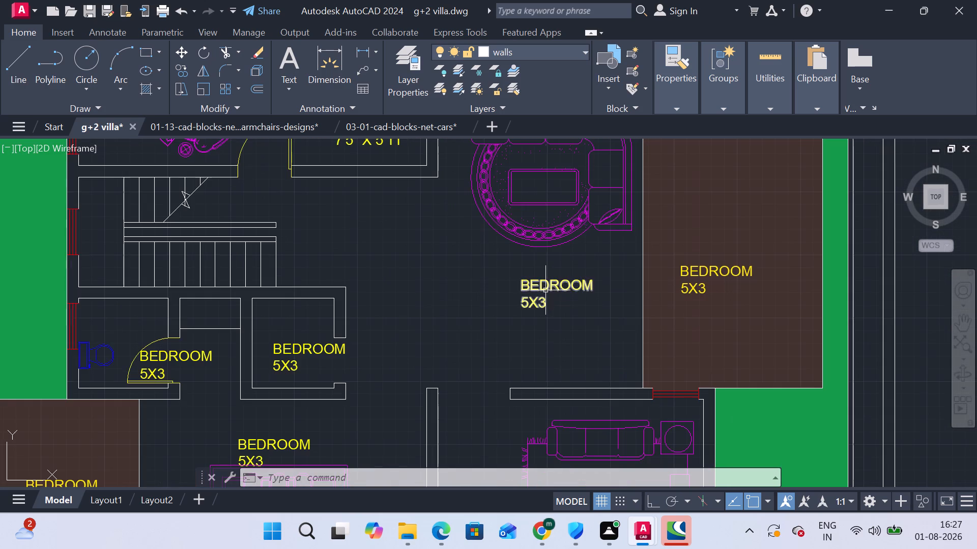
pyautogui.doubleClick(545, 290)
pyautogui.click(553, 296)
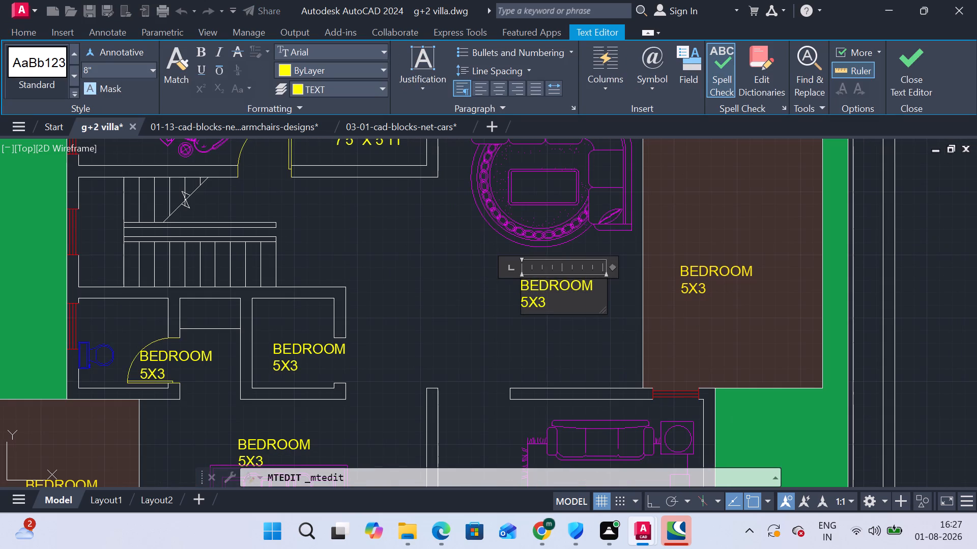
pyautogui.press('BackSpace')
pyautogui.press('BackSpace')
pyautogui.press('BackSpace')
pyautogui.press('BackSpace')
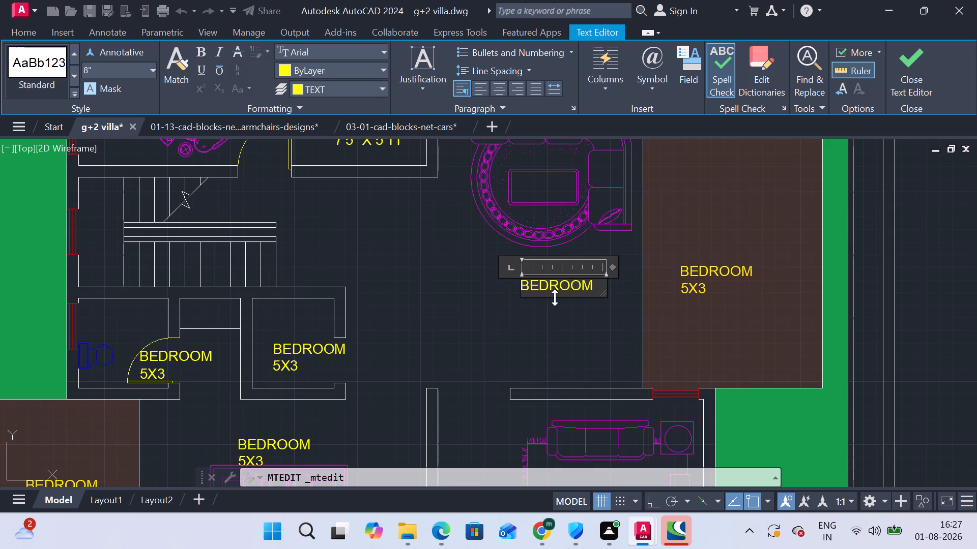
pyautogui.write('LIVING')
pyautogui.press('space')
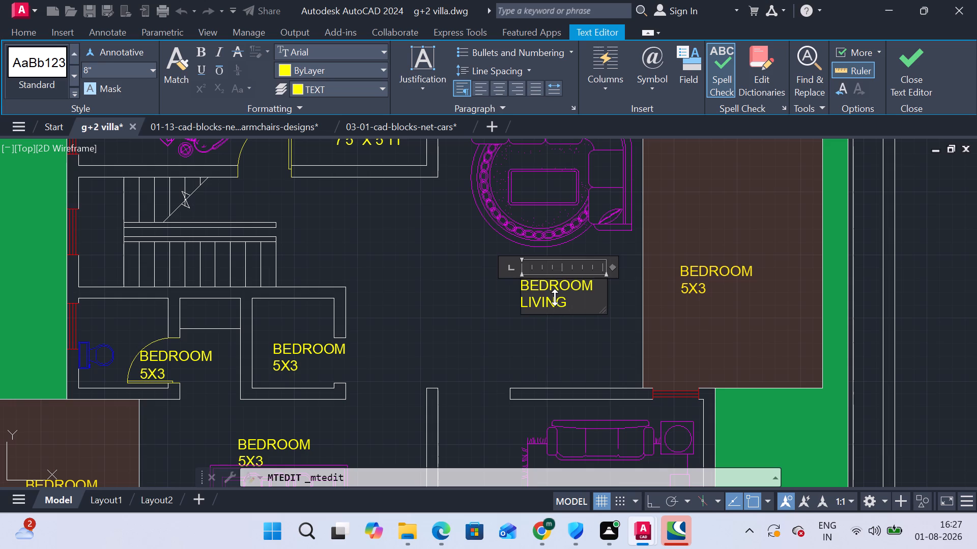
pyautogui.press('BackSpace')
pyautogui.press('BackSpace')
pyautogui.press('BackSpace')
pyautogui.press('BackSpace')
pyautogui.press('BackSpace')
pyautogui.press('BackSpace')
pyautogui.press('BackSpace')
pyautogui.press('BackSpace')
pyautogui.press('BackSpace')
pyautogui.press('BackSpace')
pyautogui.press('BackSpace')
pyautogui.press('BackSpace')
pyautogui.press('BackSpace')
pyautogui.press('BackSpace')
pyautogui.press('BackSpace')
pyautogui.press('BackSpace')
pyautogui.press('BackSpace')
pyautogui.press('BackSpace')
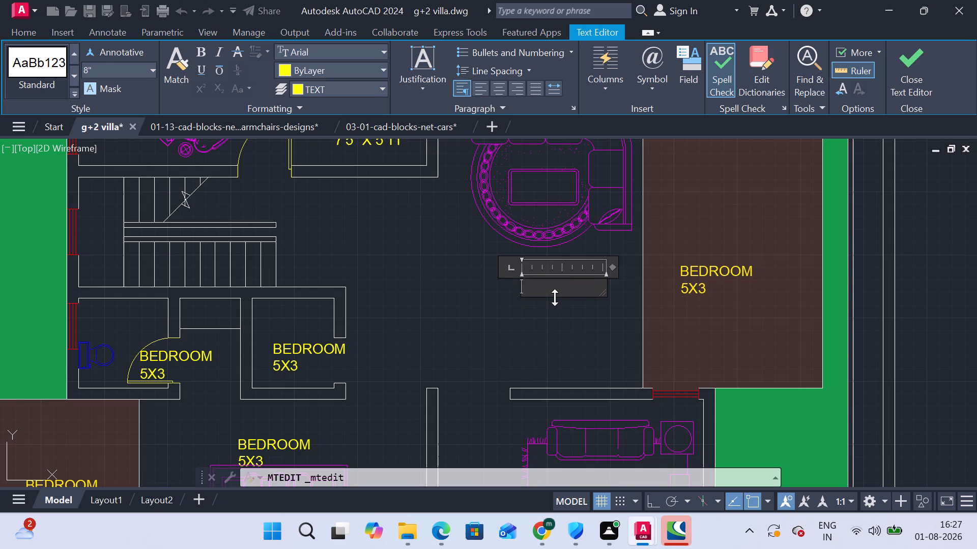
pyautogui.write('LIVINF')
pyautogui.press('BackSpace')
pyautogui.press('g')
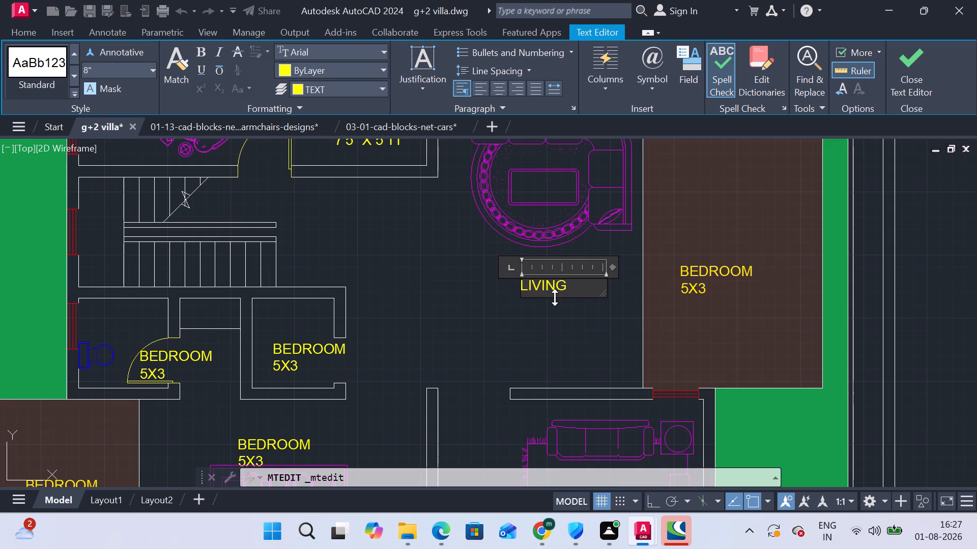
pyautogui.press('space')
pyautogui.write('AREA')
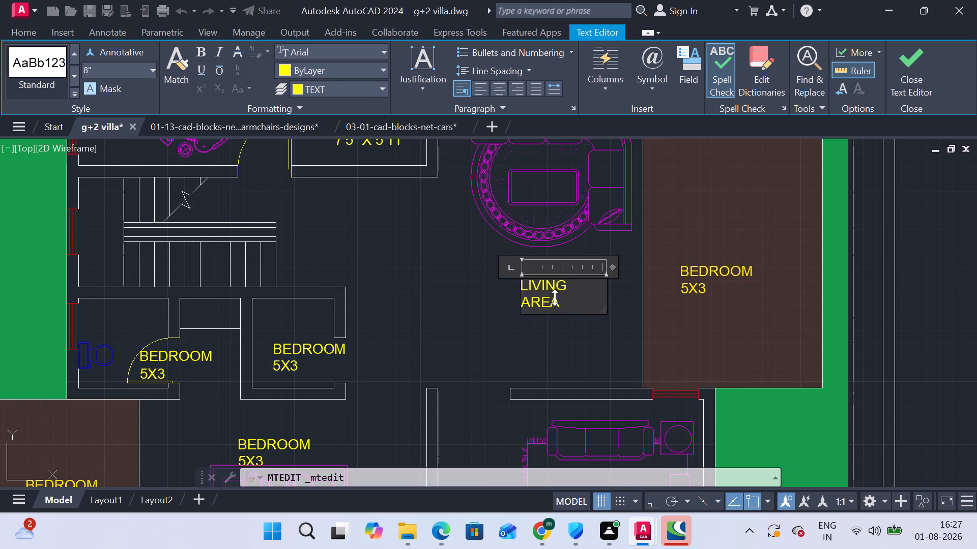
pyautogui.press('BackSpace')
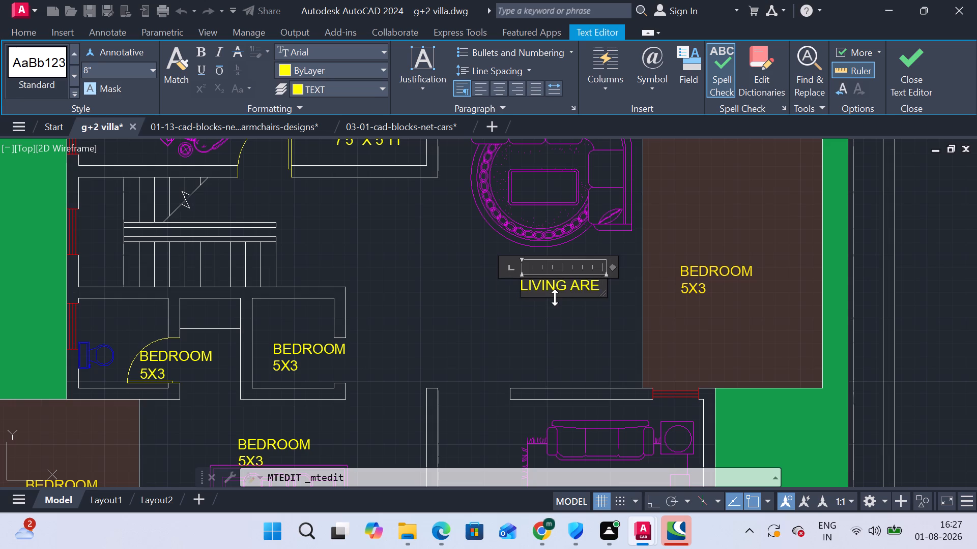
pyautogui.press('a')
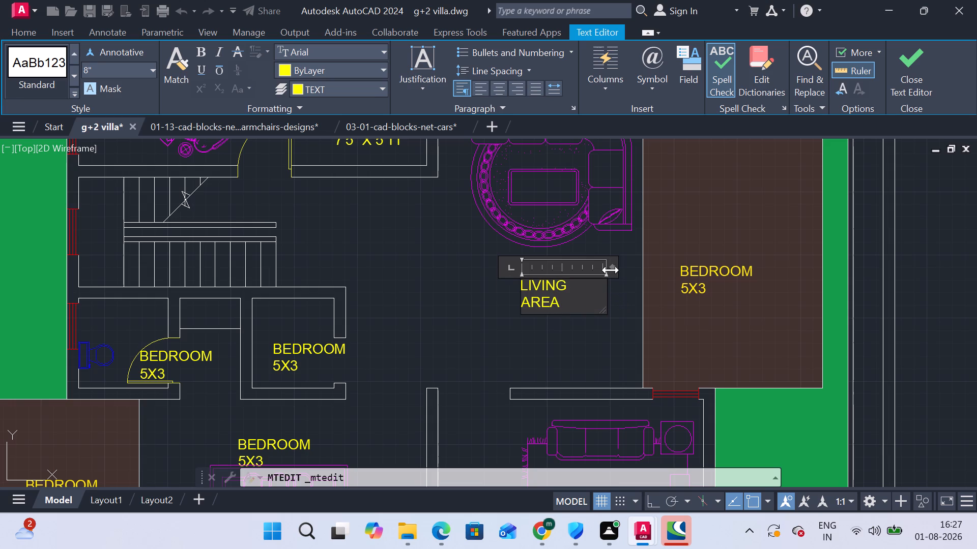
pyautogui.moveTo(611, 270); pyautogui.dragTo(625, 269)
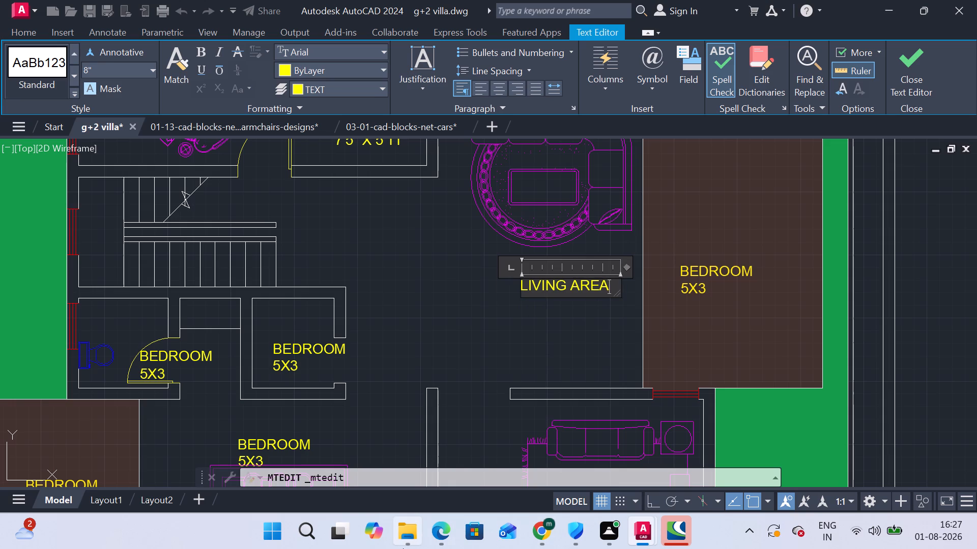
# Add the size line 13'3" X 19'8" under LIVING AREA and finish editing the label.
pyautogui.press('Return')
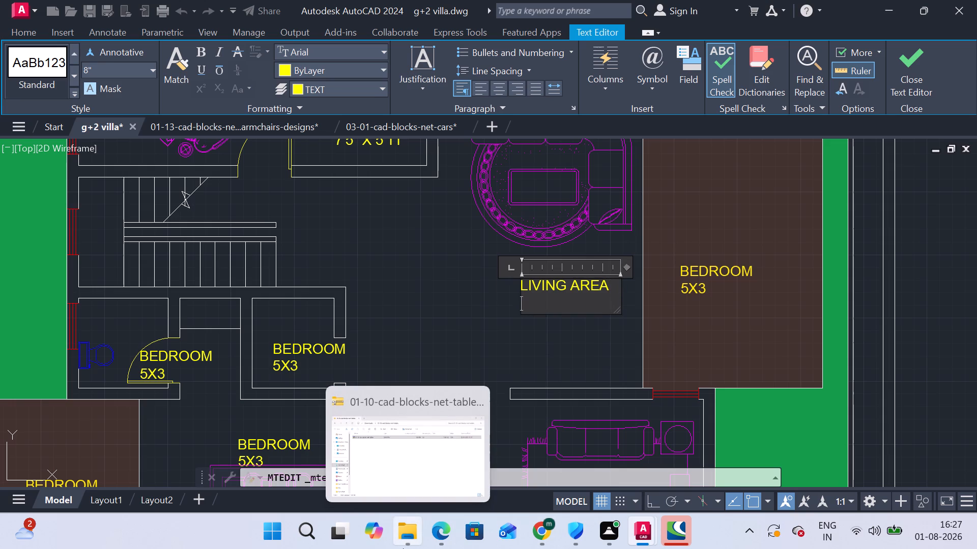
pyautogui.write('13')
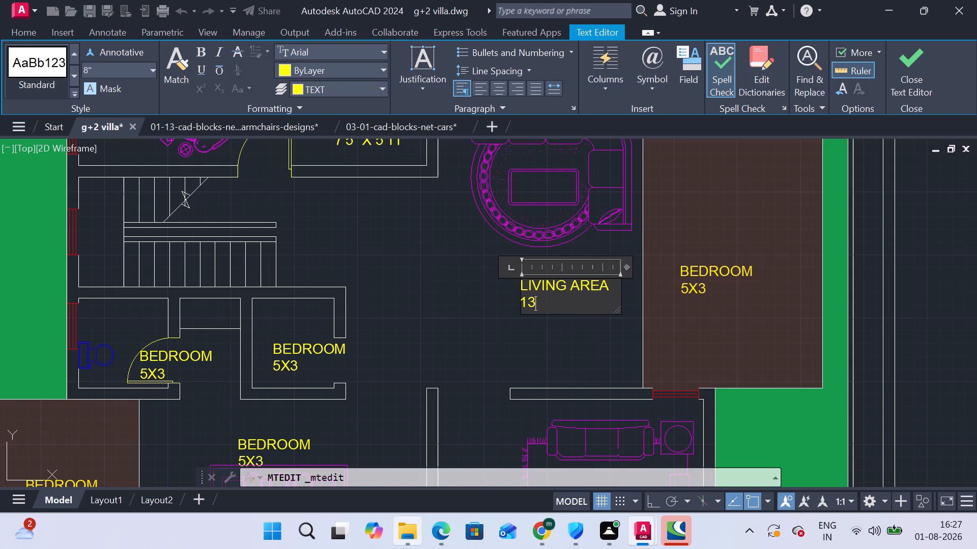
pyautogui.press("'")
pyautogui.write('3"')
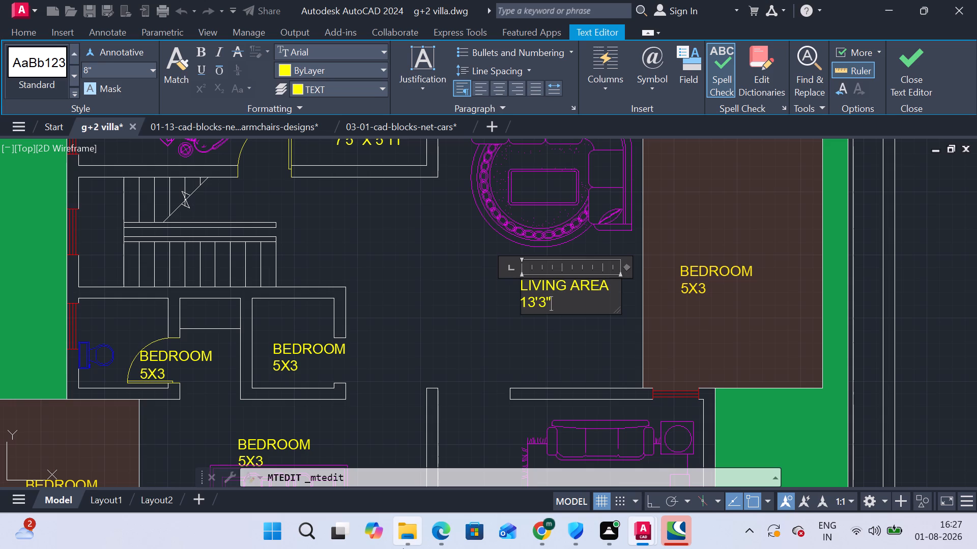
pyautogui.press('space')
pyautogui.write('X')
pyautogui.press('space')
pyautogui.write('19')
pyautogui.write('\'8"')
pyautogui.press('Return')
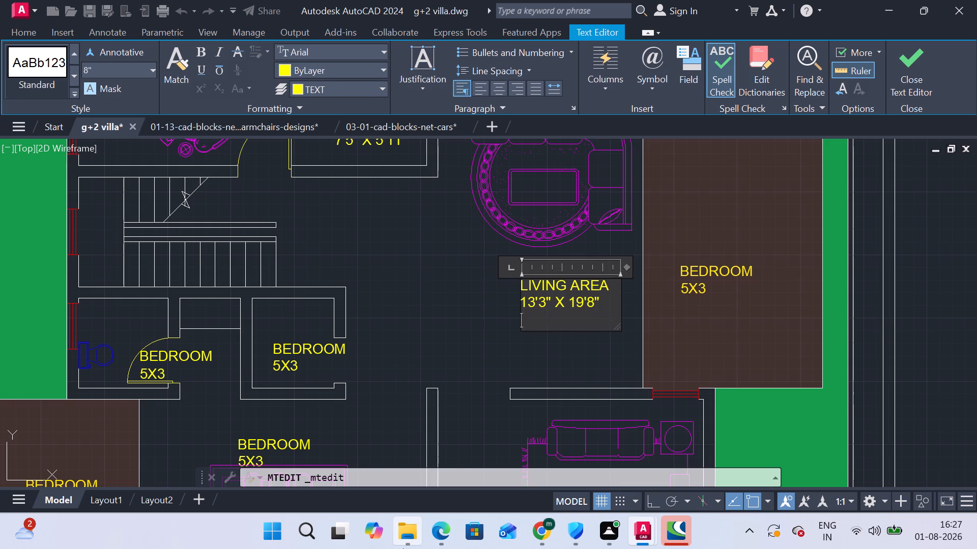
pyautogui.press('Escape')
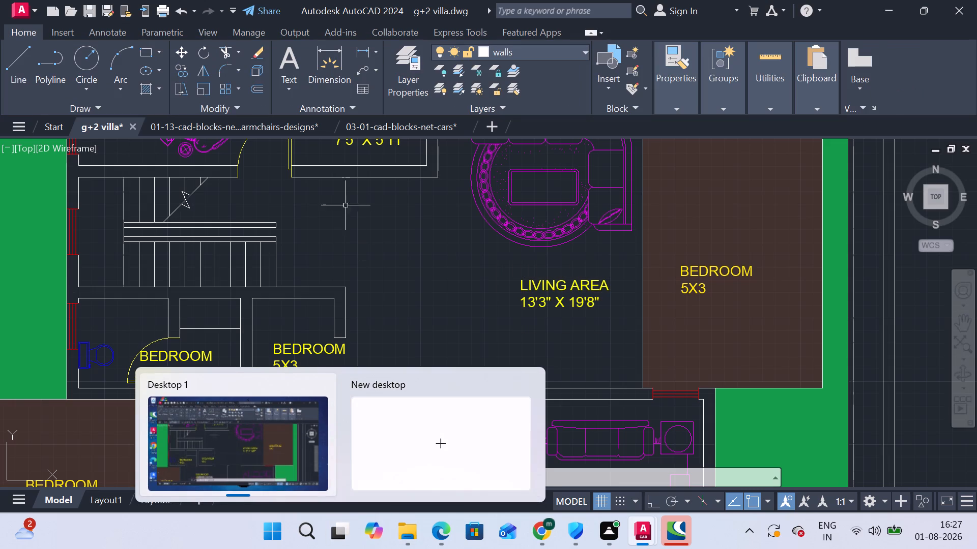
# Replace the BEDROOM 5X3 placeholder on the brown hatched area east of the living area with DECK.
pyautogui.scroll(-1, 396, 231)
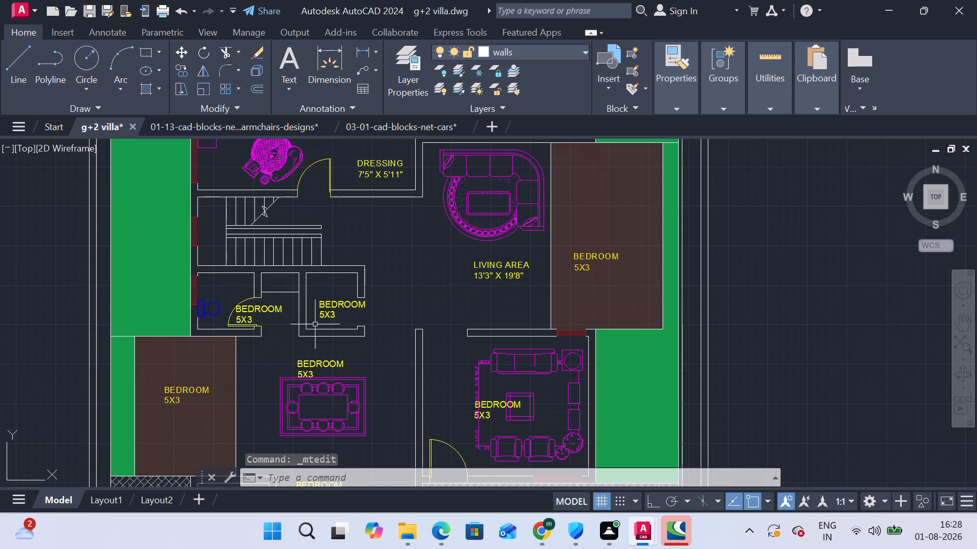
pyautogui.doubleClick(601, 255)
pyautogui.press('Right')
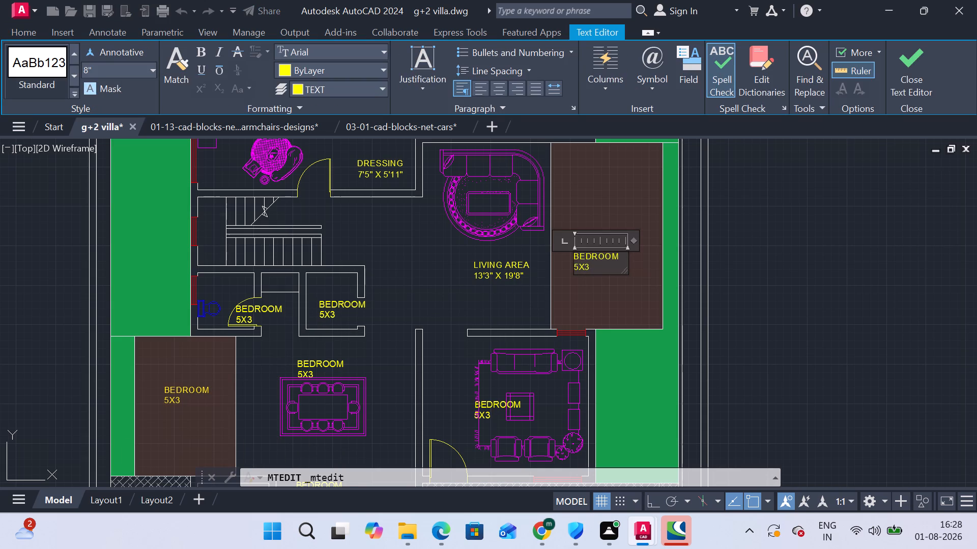
pyautogui.press('Down')
pyautogui.press('Right')
pyautogui.press('Right')
pyautogui.press('BackSpace')
pyautogui.press('BackSpace')
pyautogui.press('BackSpace')
pyautogui.press('BackSpace')
pyautogui.press('BackSpace')
pyautogui.press('BackSpace')
pyautogui.press('BackSpace')
pyautogui.press('BackSpace')
pyautogui.press('BackSpace')
pyautogui.press('BackSpace')
pyautogui.press('BackSpace')
pyautogui.press('BackSpace')
pyautogui.press('BackSpace')
pyautogui.press('BackSpace')
pyautogui.press('BackSpace')
pyautogui.press('BackSpace')
pyautogui.press('BackSpace')
pyautogui.press('BackSpace')
pyautogui.press('BackSpace')
pyautogui.press('BackSpace')
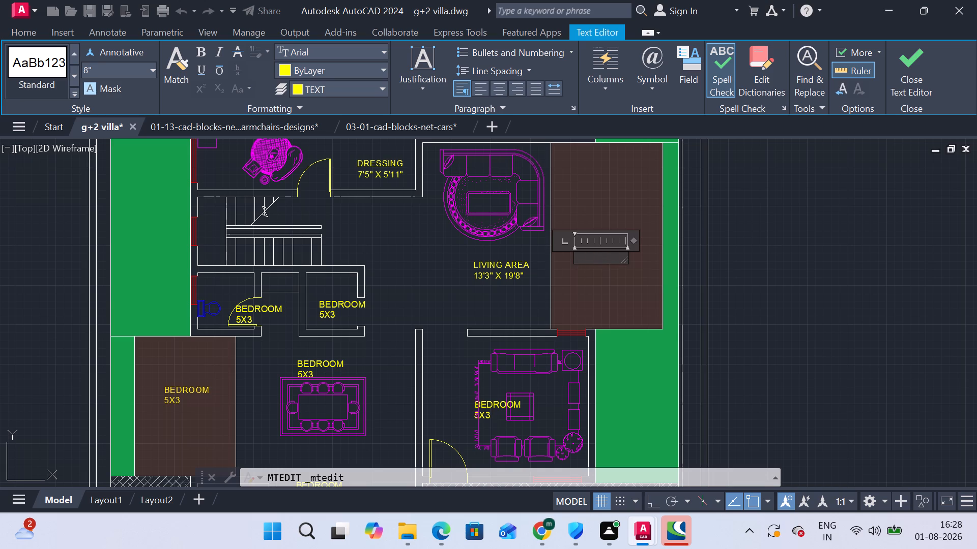
pyautogui.write('DECK')
pyautogui.press('space')
pyautogui.write('11')
pyautogui.press('BackSpace')
pyautogui.press('BackSpace')
# Add the size line 11'10" X 19'8" under DECK and finish editing the label.
pyautogui.press('Return')
pyautogui.write('11')
pyautogui.press('space')
pyautogui.write('X')
pyautogui.press('space')
pyautogui.press('BackSpace')
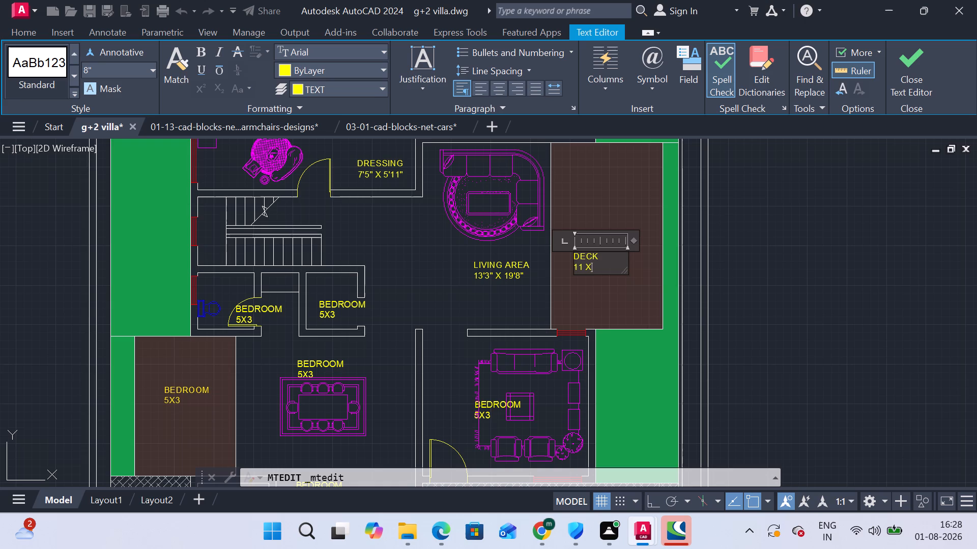
pyautogui.press('BackSpace')
pyautogui.hotkey('shift', '"')
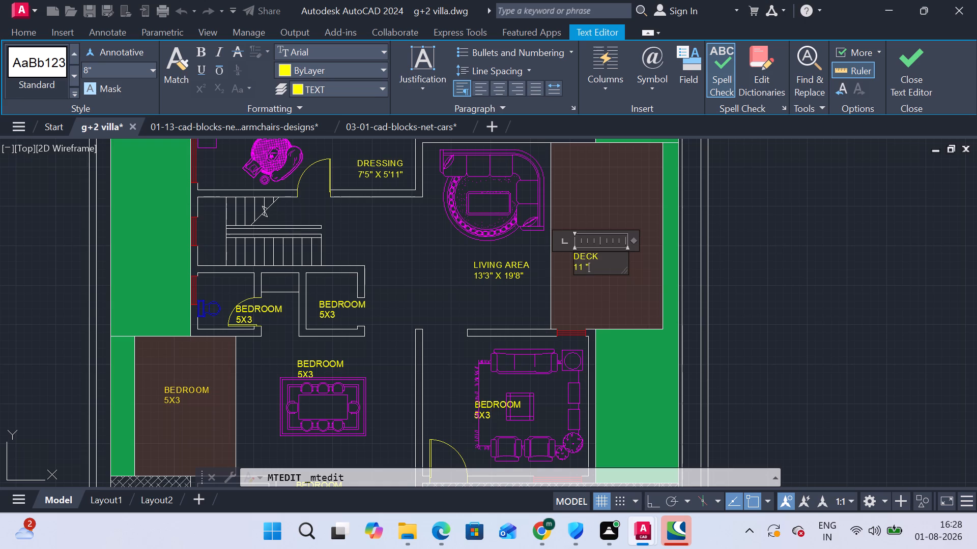
pyautogui.press('BackSpace')
pyautogui.press('BackSpace')
pyautogui.press("'")
pyautogui.press('space')
pyautogui.press('BackSpace')
pyautogui.write('10')
pyautogui.write('" X')
pyautogui.press('space')
pyautogui.write('19')
pyautogui.press("'")
pyautogui.press('8')
pyautogui.hotkey('shift', '"')
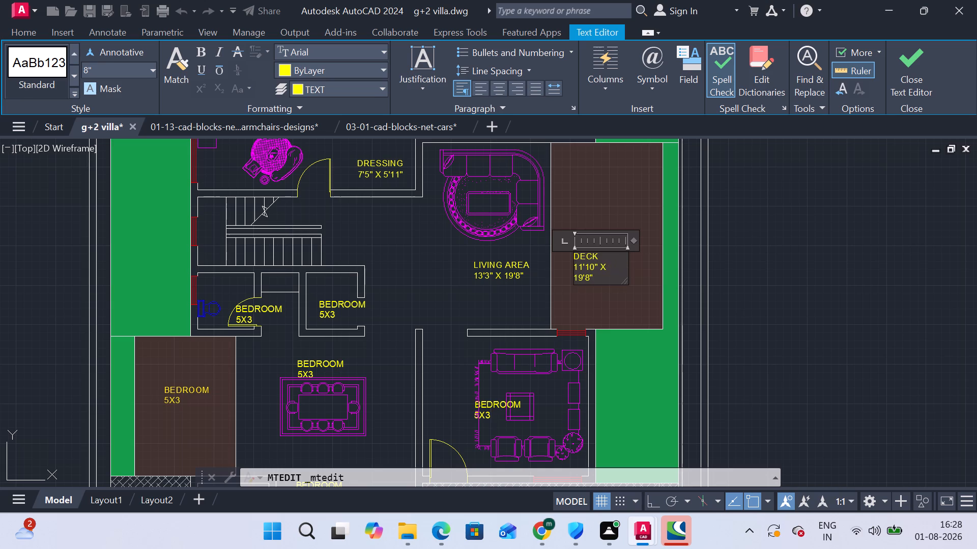
pyautogui.press('Return')
pyautogui.press('Escape')
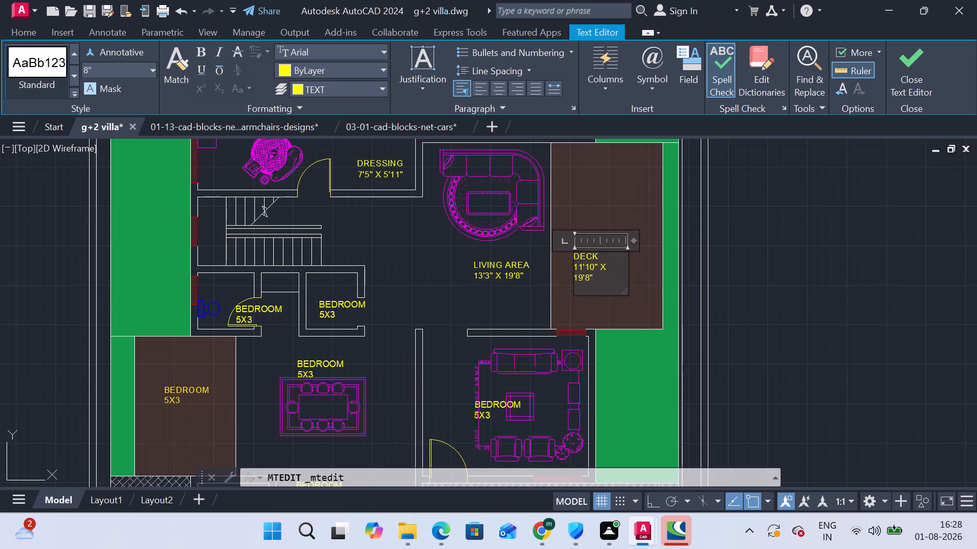
# Widen the DECK label's text frame so that the size fits on one line.
pyautogui.doubleClick(589, 268)
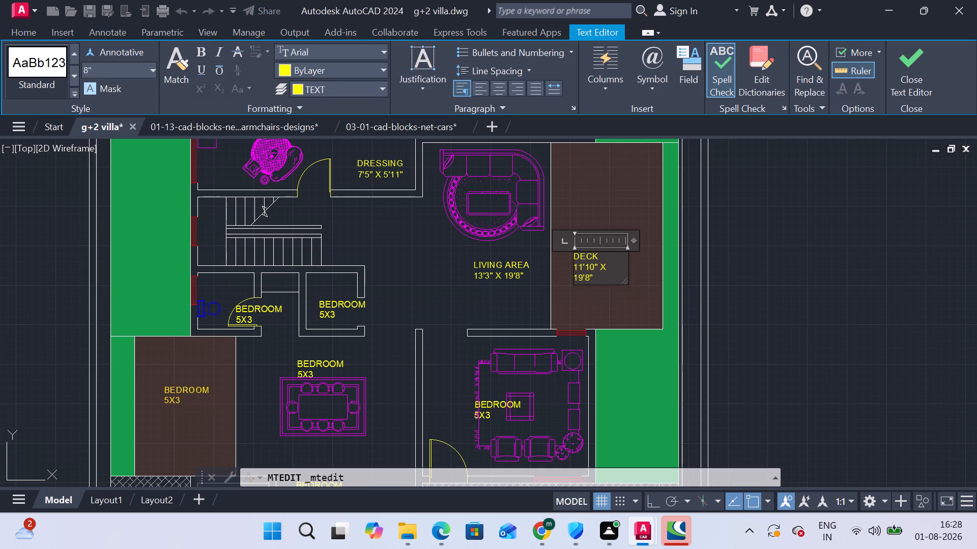
pyautogui.moveTo(627, 264); pyautogui.dragTo(638, 264)
pyautogui.click(633, 264)
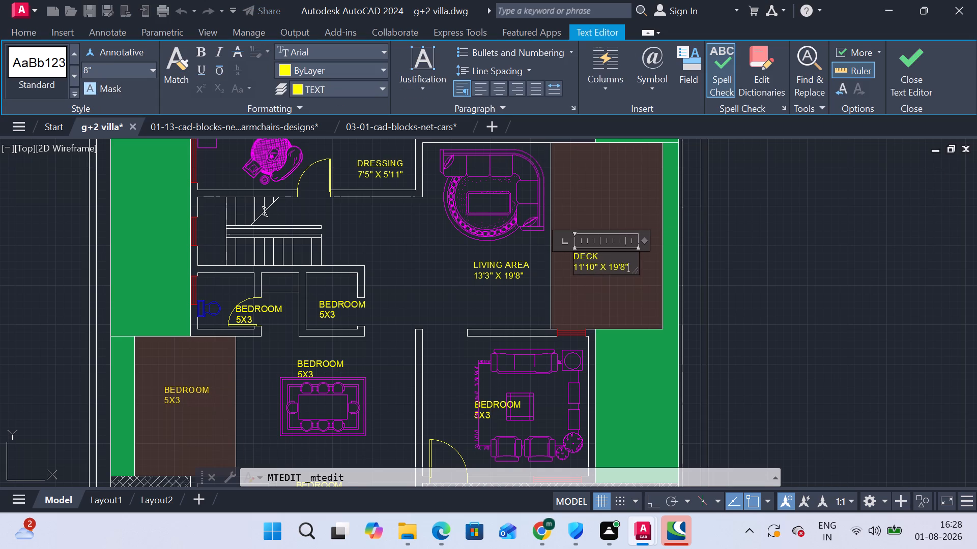
pyautogui.press('Escape')
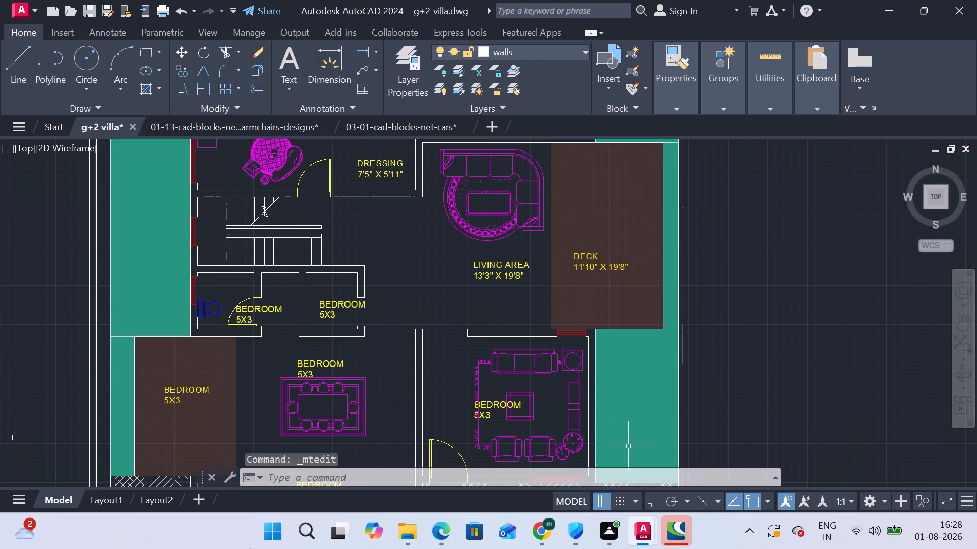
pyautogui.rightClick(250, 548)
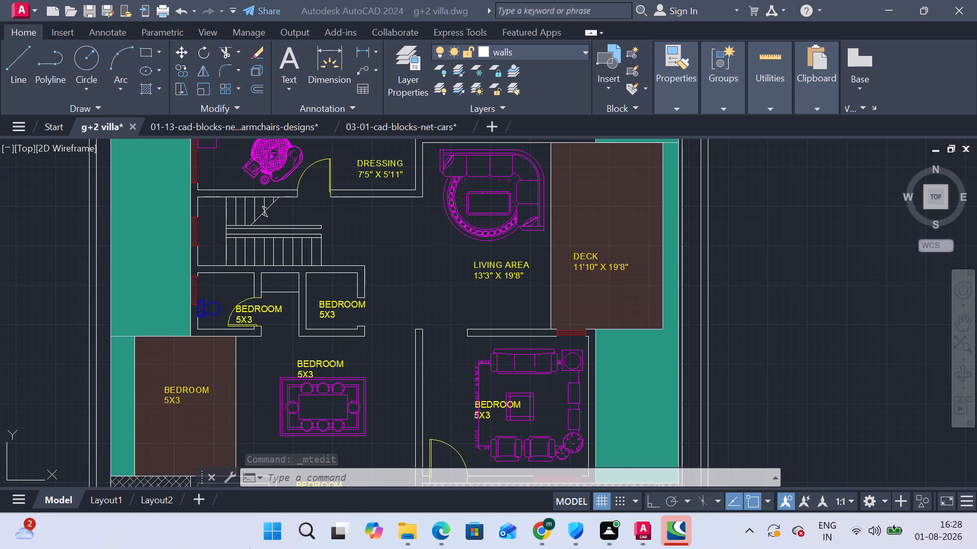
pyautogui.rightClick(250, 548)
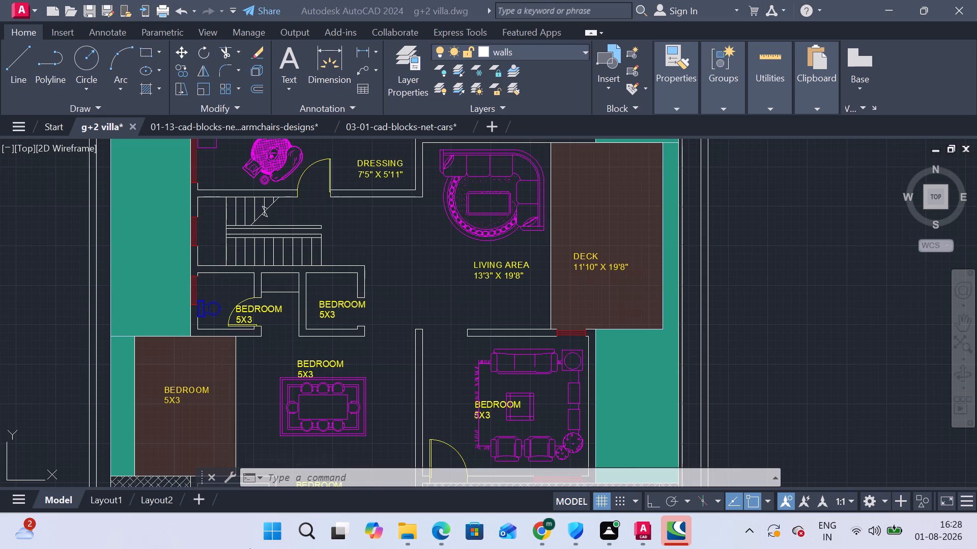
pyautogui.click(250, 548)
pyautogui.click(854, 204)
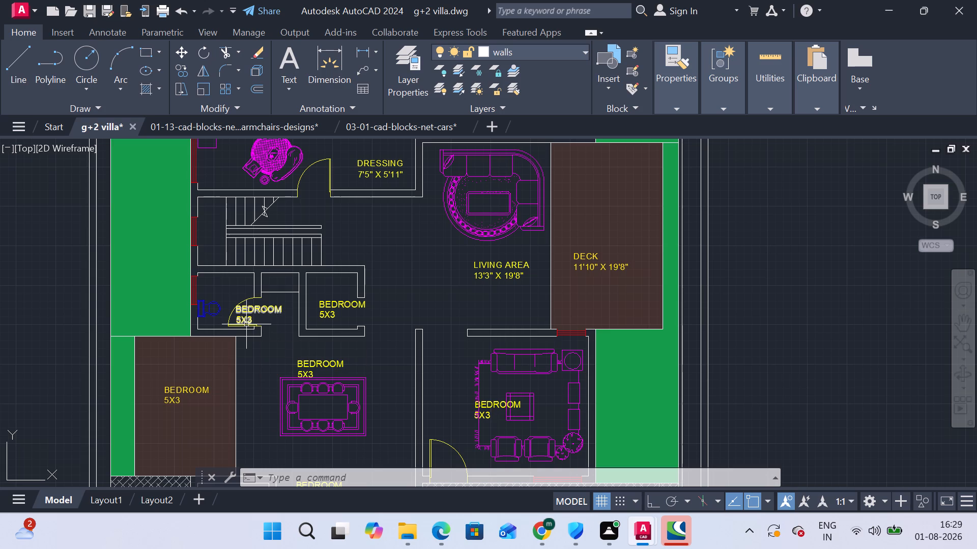
# Move the BEDROOM 5X3 placeholder in the toilet room below the staircase slightly northwest, closer to the blue WC.
pyautogui.click(250, 310)
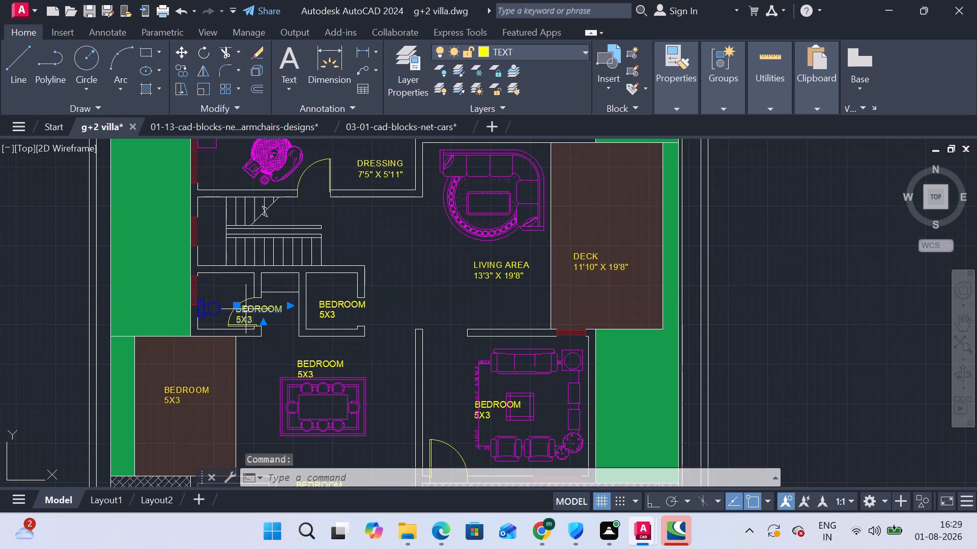
pyautogui.moveTo(236, 304); pyautogui.dragTo(219, 297)
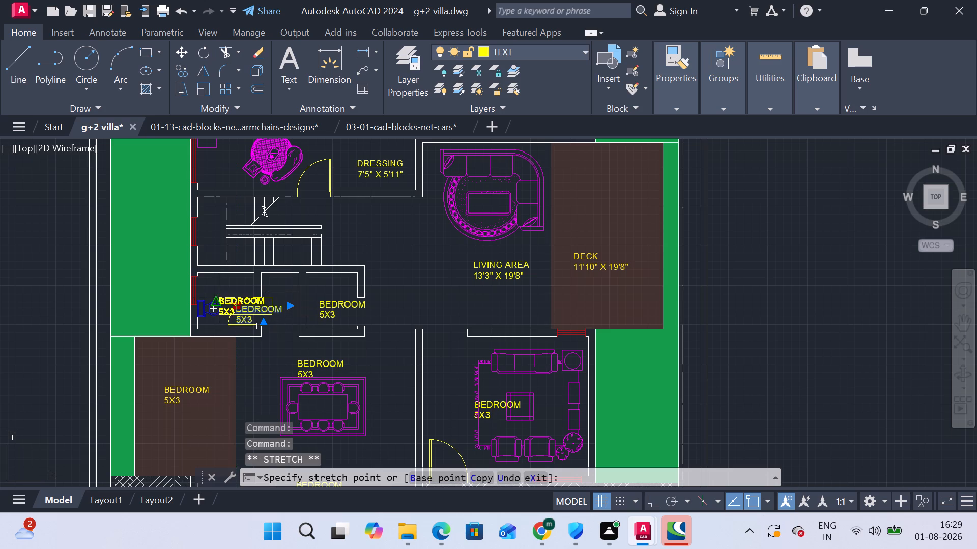
pyautogui.moveTo(219, 297); pyautogui.dragTo(224, 298)
pyautogui.click(224, 298)
# Replace the BEDROOM 5X3 placeholder beside the blue WC with PDR.
pyautogui.scroll(2, 240, 302)
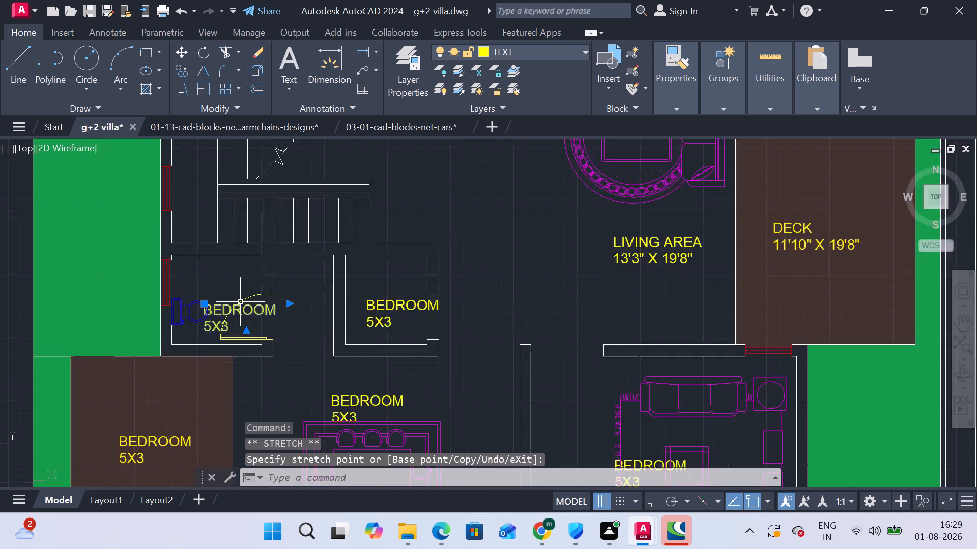
pyautogui.scroll(1, 240, 302)
pyautogui.doubleClick(241, 316)
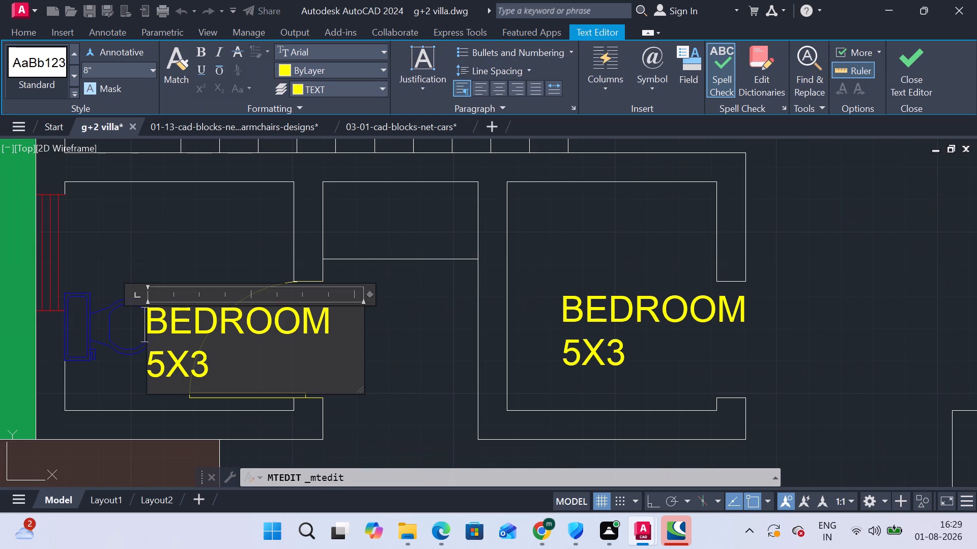
pyautogui.press('Down')
pyautogui.press('Right')
pyautogui.press('Right')
pyautogui.press('Right')
pyautogui.press('Right')
pyautogui.press('Right')
pyautogui.press('Right')
pyautogui.press('Right')
pyautogui.press('Right')
pyautogui.press('Right')
pyautogui.press('Right')
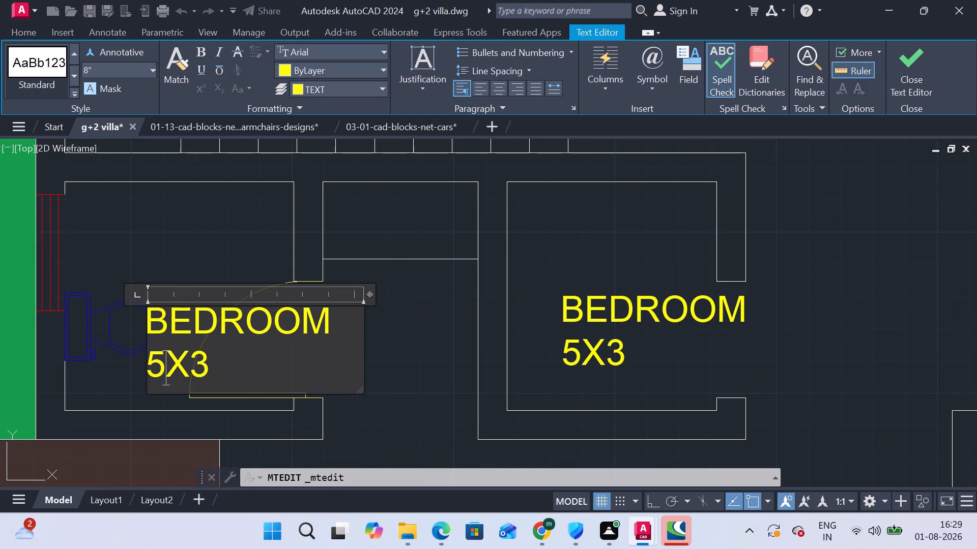
pyautogui.press('BackSpace')
pyautogui.press('BackSpace')
pyautogui.press('BackSpace')
pyautogui.press('BackSpace')
pyautogui.press('BackSpace')
pyautogui.press('BackSpace')
pyautogui.press('BackSpace')
pyautogui.press('BackSpace')
pyautogui.press('BackSpace')
pyautogui.press('BackSpace')
pyautogui.press('BackSpace')
pyautogui.press('BackSpace')
pyautogui.press('BackSpace')
pyautogui.press('BackSpace')
pyautogui.press('BackSpace')
pyautogui.press('BackSpace')
pyautogui.press('BackSpace')
pyautogui.press('BackSpace')
pyautogui.press('BackSpace')
pyautogui.press('BackSpace')
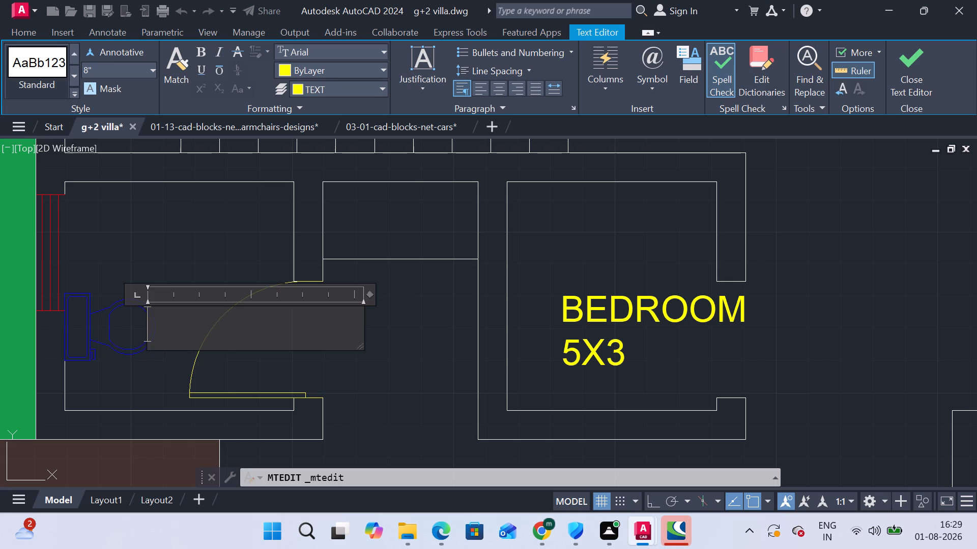
pyautogui.write('PDR')
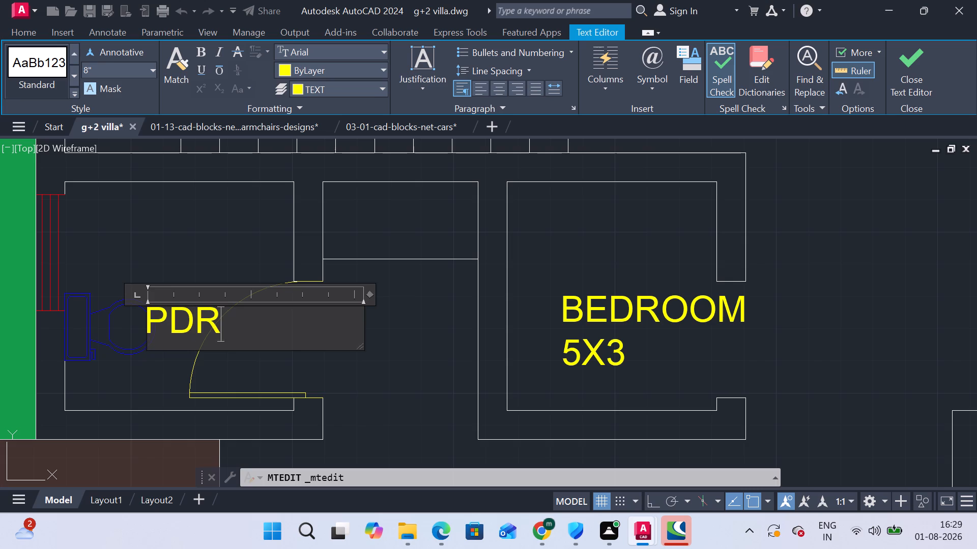
pyautogui.press('space')
pyautogui.press('x')
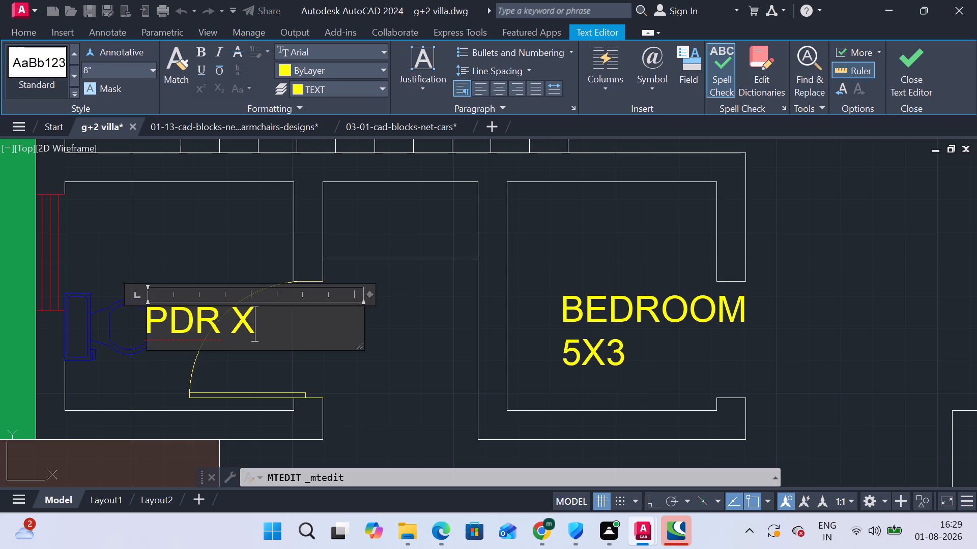
pyautogui.press('BackSpace')
pyautogui.press('BackSpace')
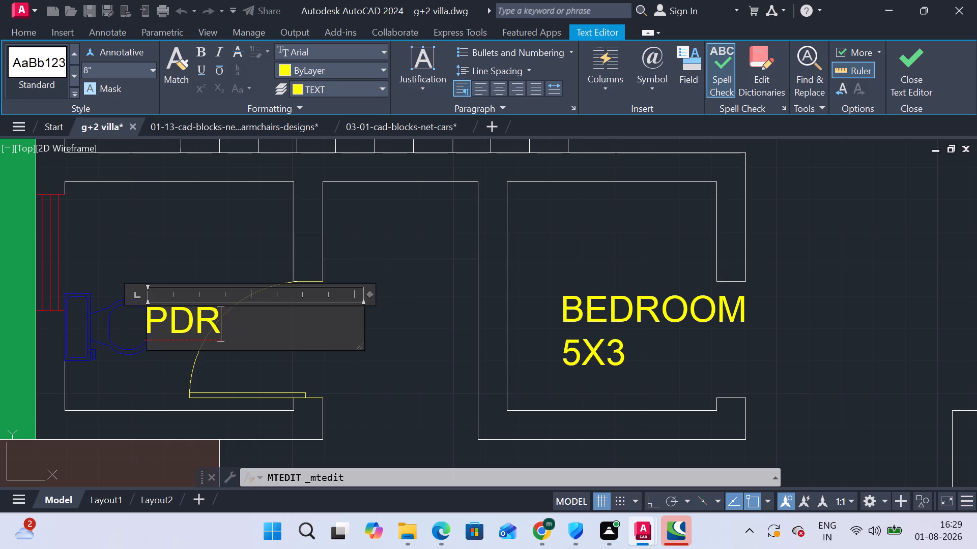
# Add the size line 5'11" X 5'11" under PDR and finish editing the label.
pyautogui.press('Return')
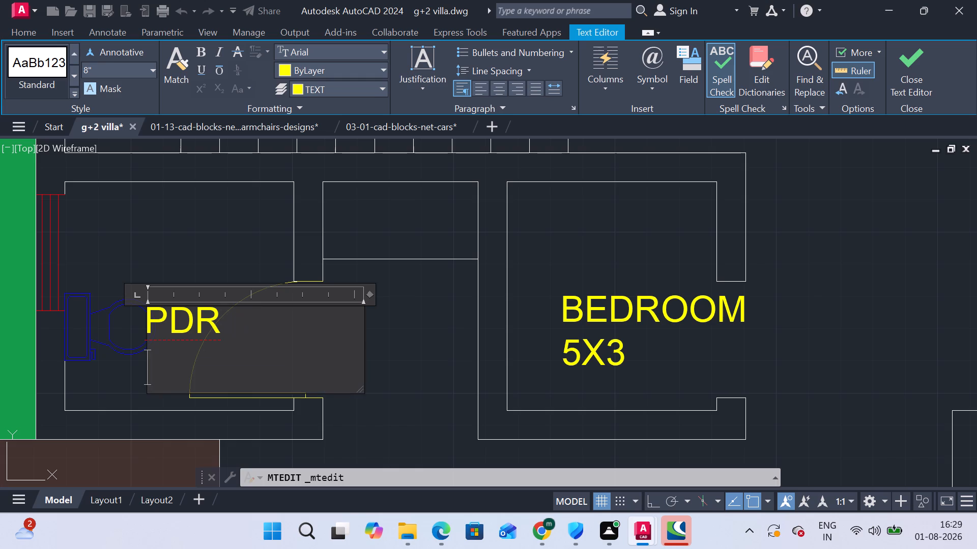
pyautogui.press('5')
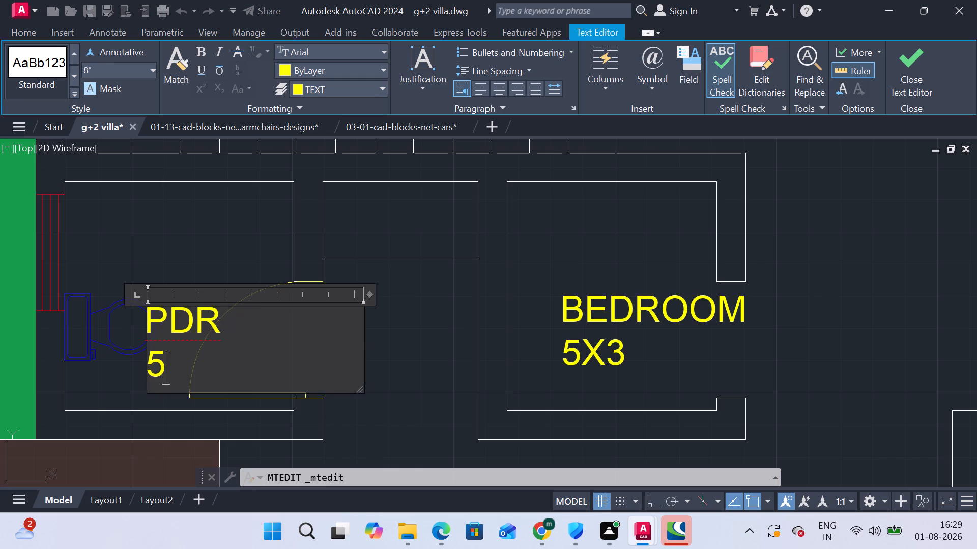
pyautogui.hotkey('shift', '"')
pyautogui.press('BackSpace')
pyautogui.write("'11")
pyautogui.press("'")
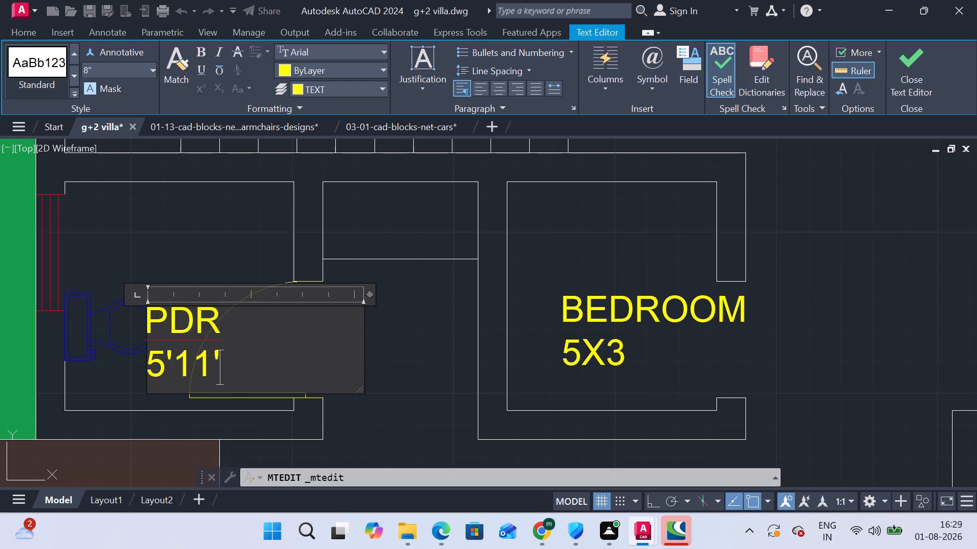
pyautogui.press('BackSpace')
pyautogui.hotkey('shift', '"')
pyautogui.press('space')
pyautogui.write('X 5"')
pyautogui.press('BackSpace')
pyautogui.press("'")
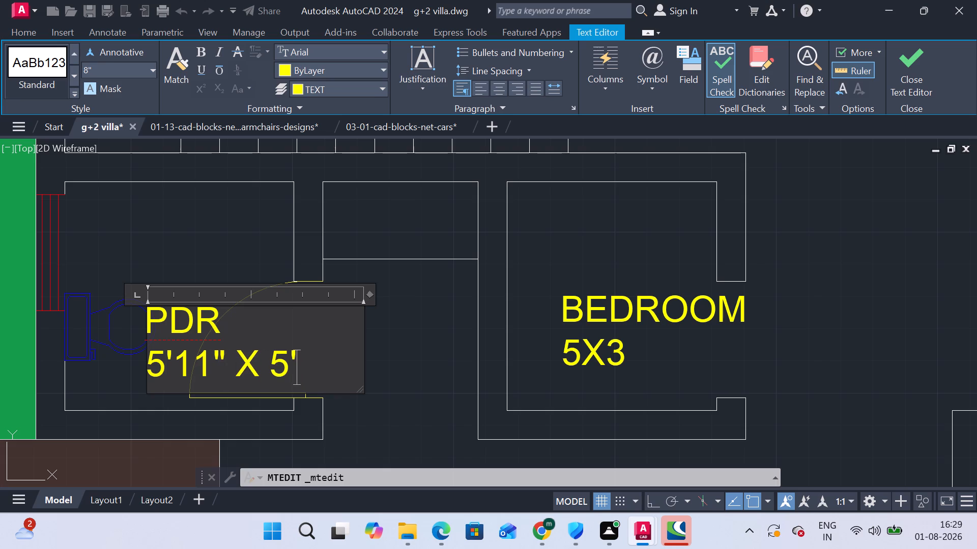
pyautogui.write('11')
pyautogui.hotkey('shift', '"')
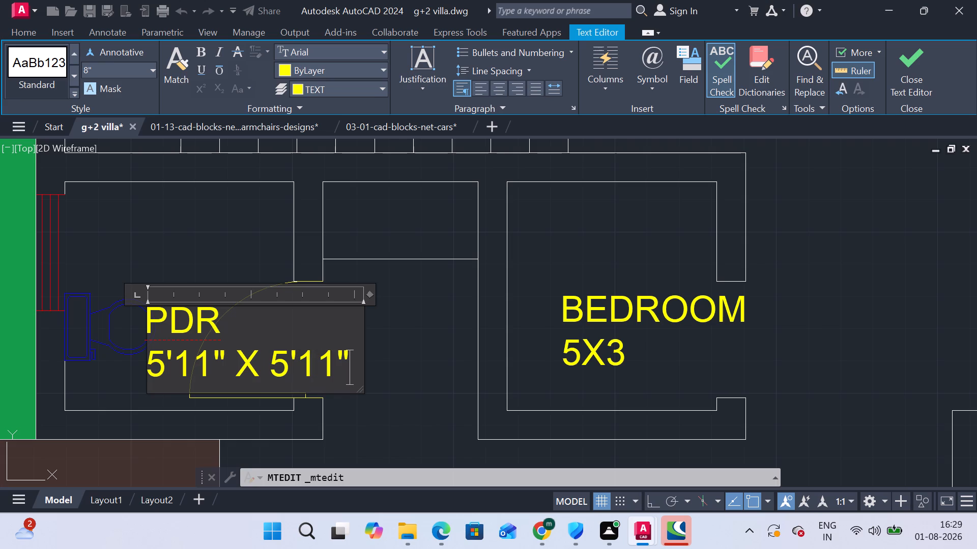
pyautogui.press('Return')
pyautogui.press('Escape')
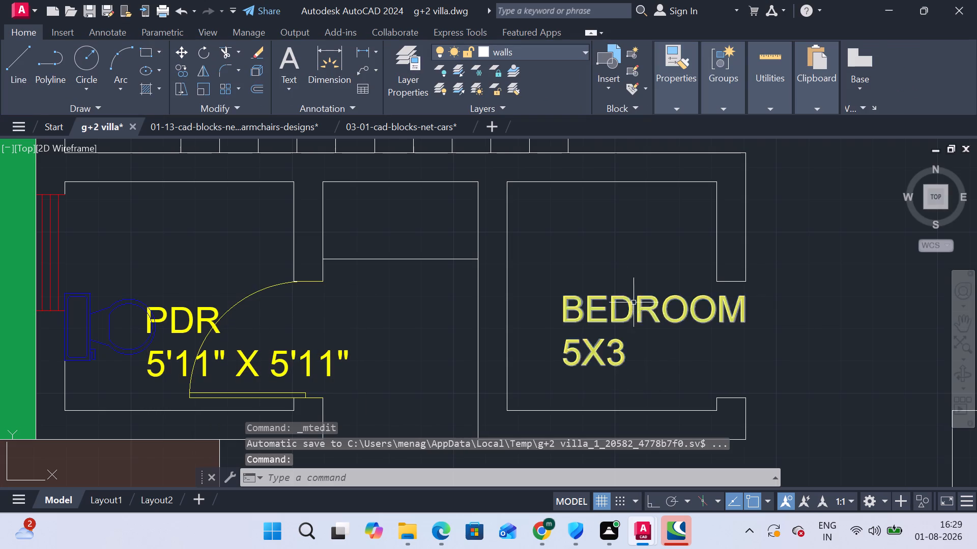
# Replace the BEDROOM 5X3 placeholder in the small room east of the PDR with LIFT.
pyautogui.doubleClick(629, 308)
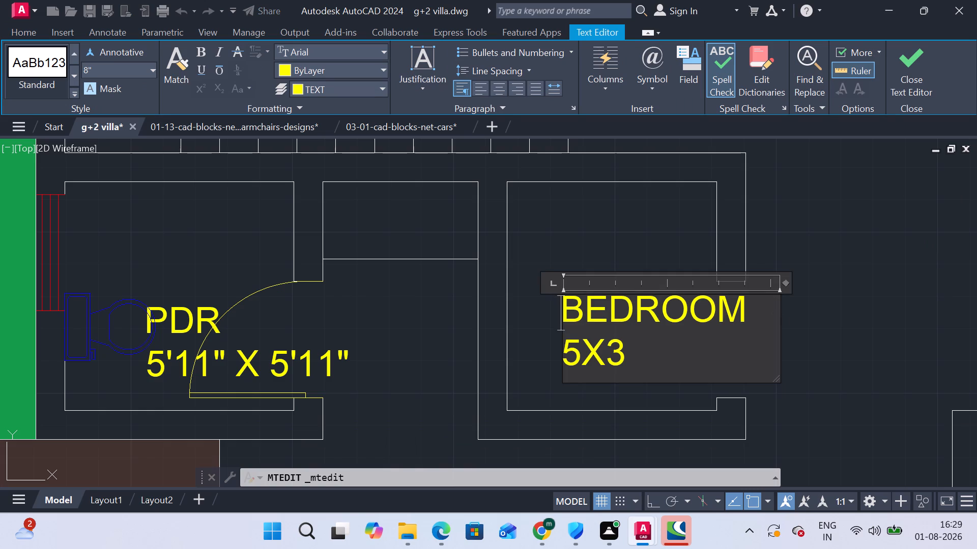
pyautogui.click(647, 352)
pyautogui.press('BackSpace')
pyautogui.press('BackSpace')
pyautogui.press('BackSpace')
pyautogui.press('BackSpace')
pyautogui.press('BackSpace')
pyautogui.press('BackSpace')
pyautogui.press('BackSpace')
pyautogui.press('BackSpace')
pyautogui.press('BackSpace')
pyautogui.press('BackSpace')
pyautogui.press('BackSpace')
pyautogui.press('BackSpace')
pyautogui.press('BackSpace')
pyautogui.press('BackSpace')
pyautogui.press('BackSpace')
pyautogui.press('BackSpace')
pyautogui.press('BackSpace')
pyautogui.press('BackSpace')
pyautogui.press('BackSpace')
pyautogui.press('BackSpace')
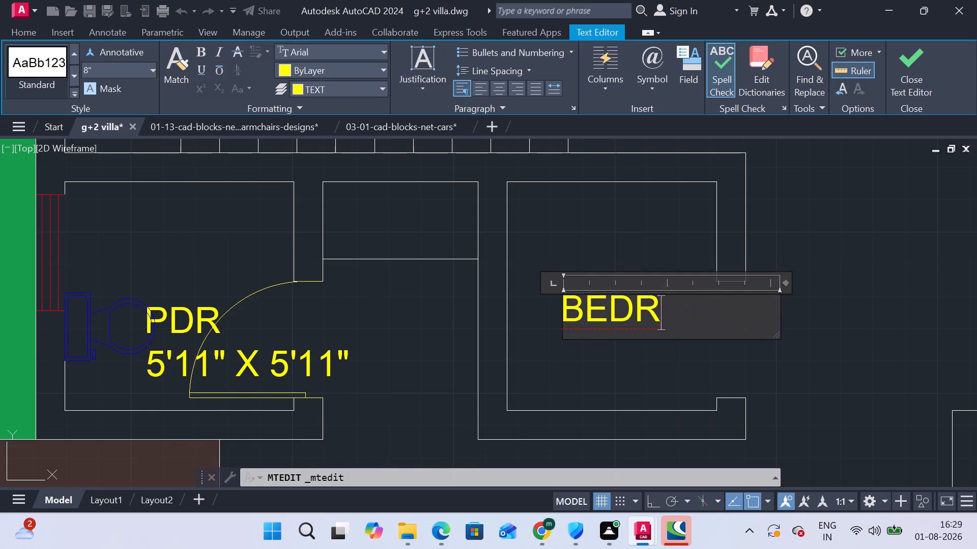
pyautogui.write('LIFT')
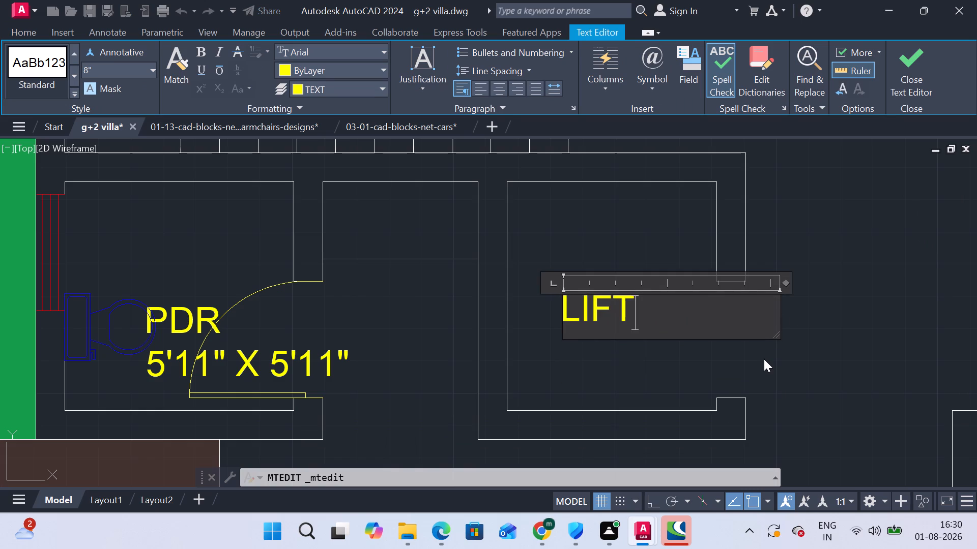
# Add the size line 5'5" X 5'11" under LIFT and finish editing the label.
pyautogui.press('Return')
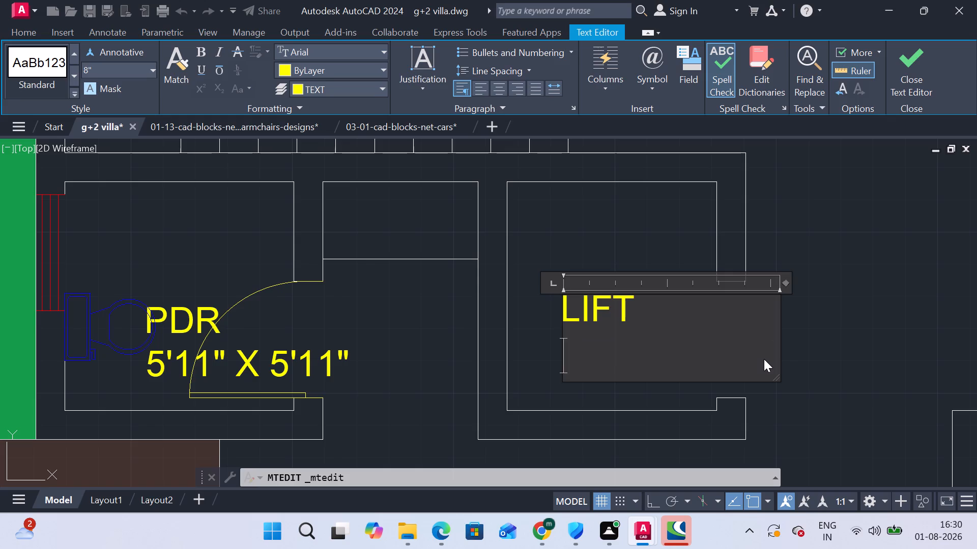
pyautogui.write('5\'5""')
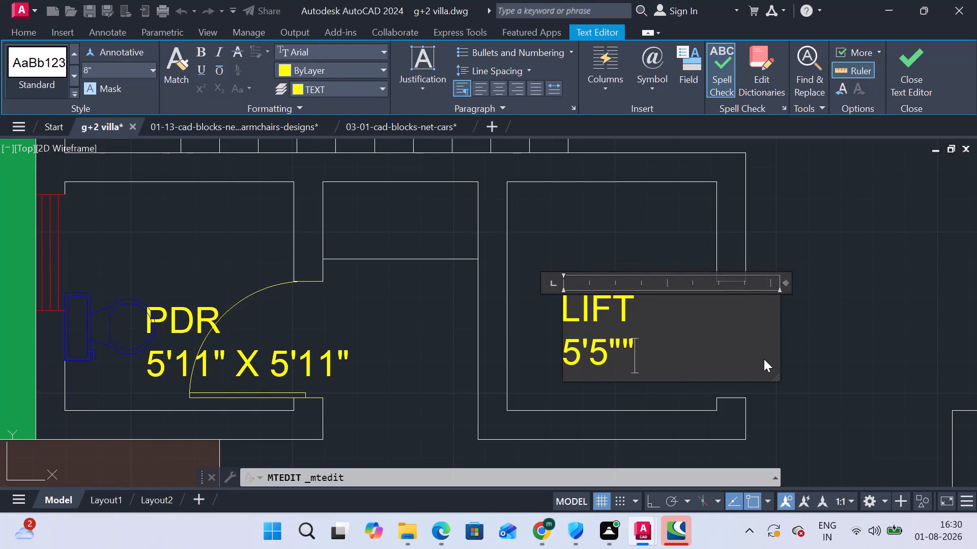
pyautogui.press('BackSpace')
pyautogui.press('space')
pyautogui.write('X')
pyautogui.press('space')
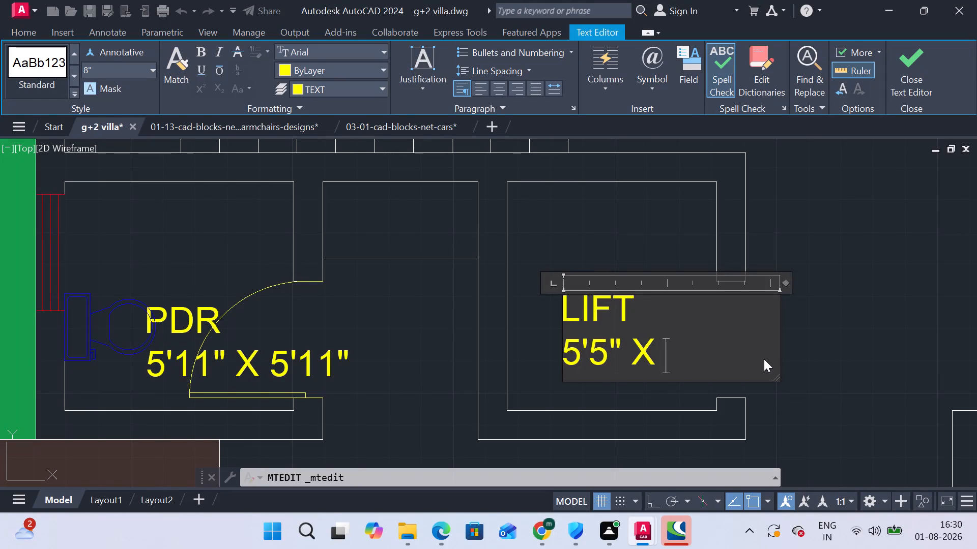
pyautogui.press('5')
pyautogui.press("'")
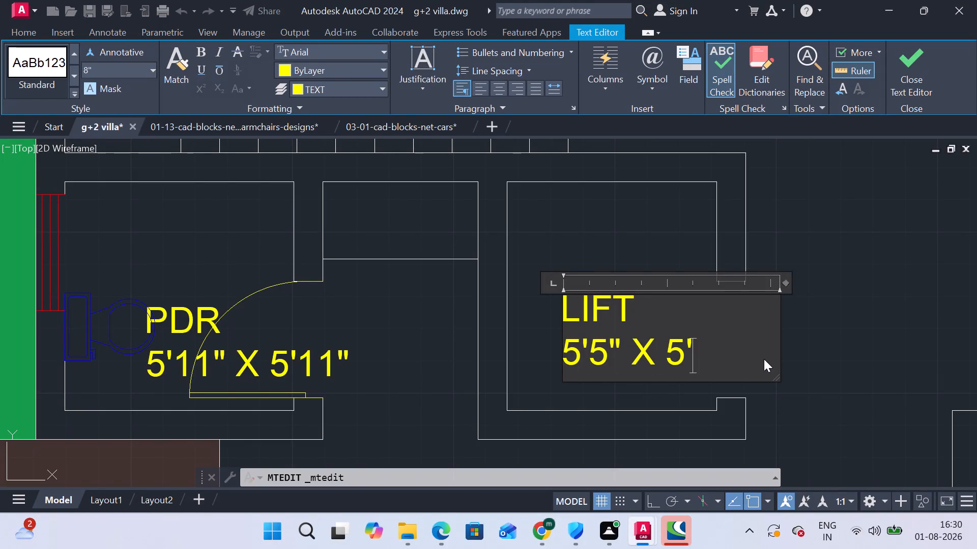
pyautogui.write('11"')
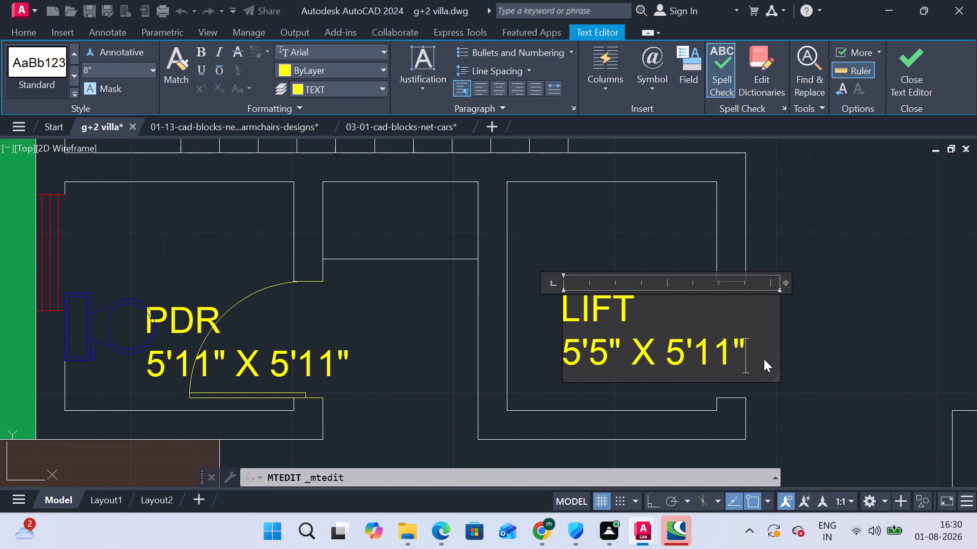
pyautogui.press('Escape')
# Replace the BEDROOM 5X3 placeholder on the brown hatched area west of the dining table with DECK.
pyautogui.scroll(-2, 762, 359)
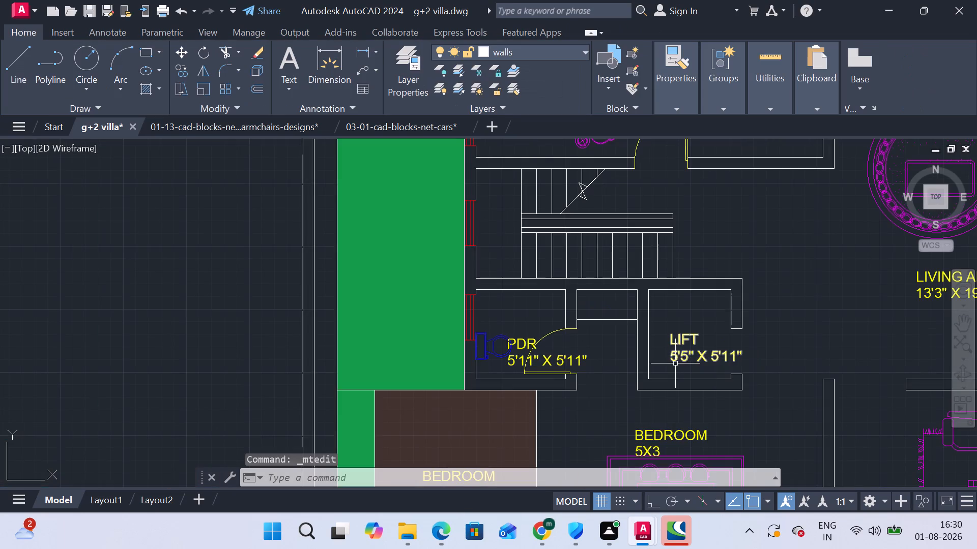
pyautogui.scroll(-1, 677, 376)
pyautogui.moveTo(676, 373); pyautogui.dragTo(625, 179, button='middle')
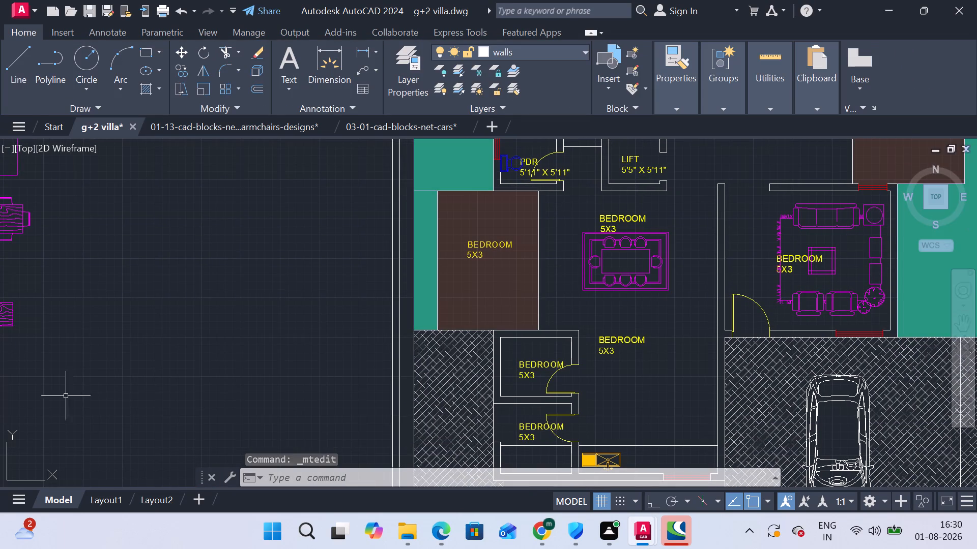
pyautogui.rightClick(931, 337)
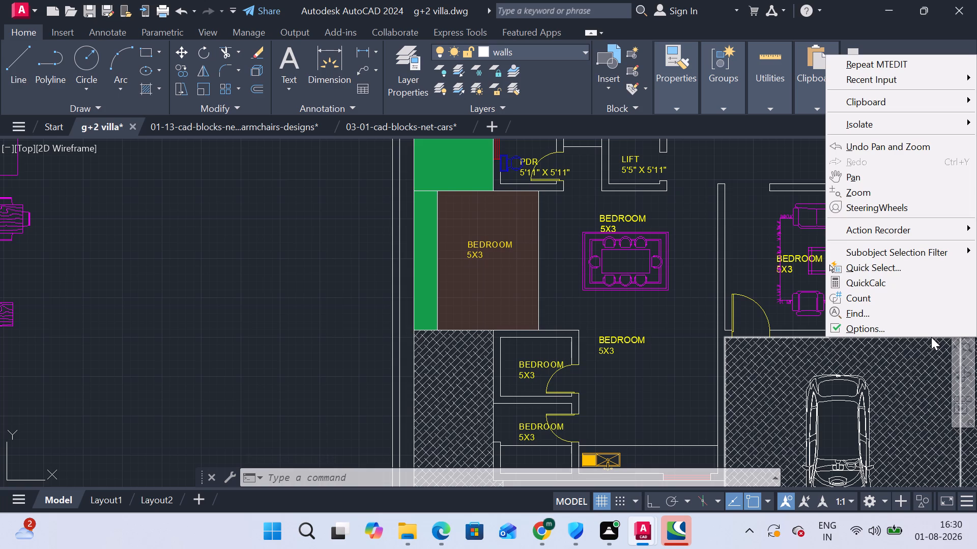
pyautogui.click(356, 207)
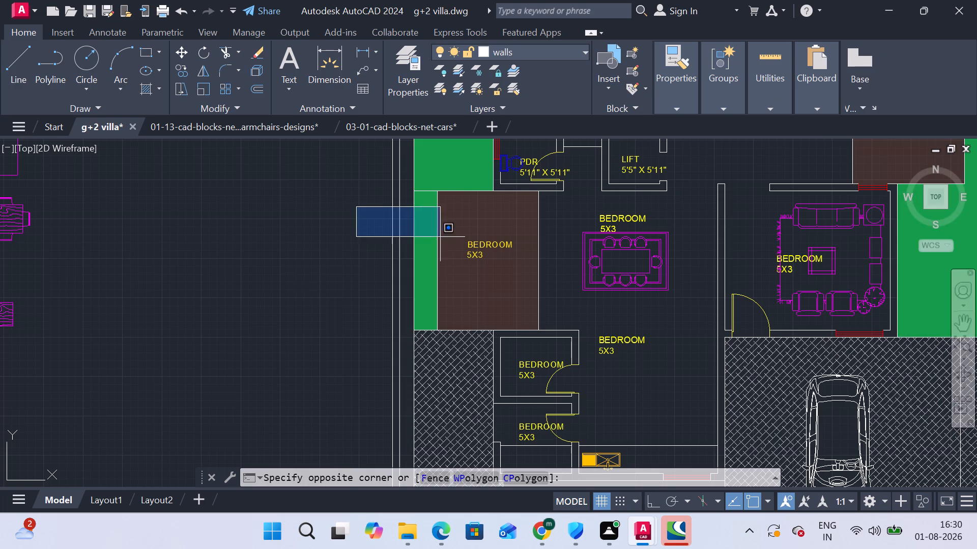
pyautogui.click(344, 209)
pyautogui.scroll(2, 467, 253)
pyautogui.moveTo(479, 254); pyautogui.dragTo(343, 228, button='middle')
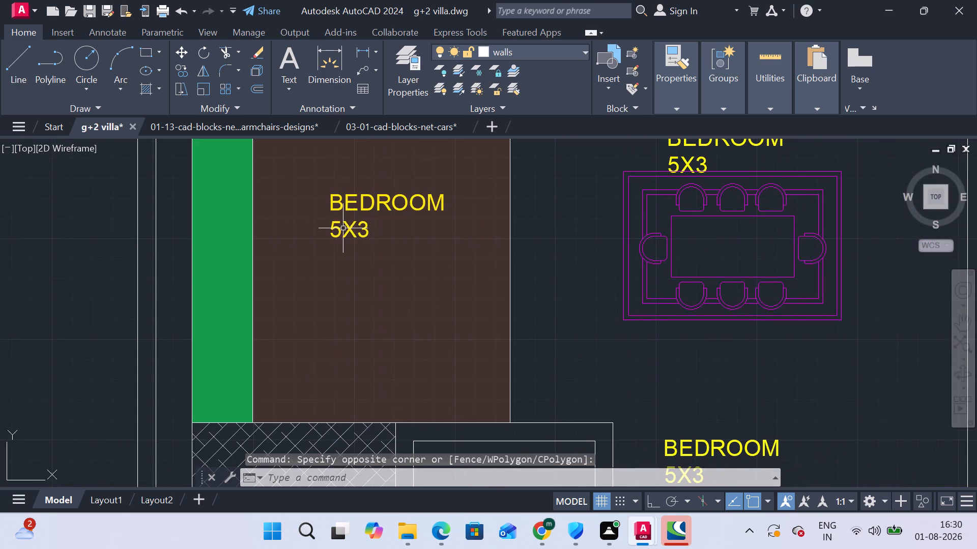
pyautogui.doubleClick(406, 201)
pyautogui.press('Down')
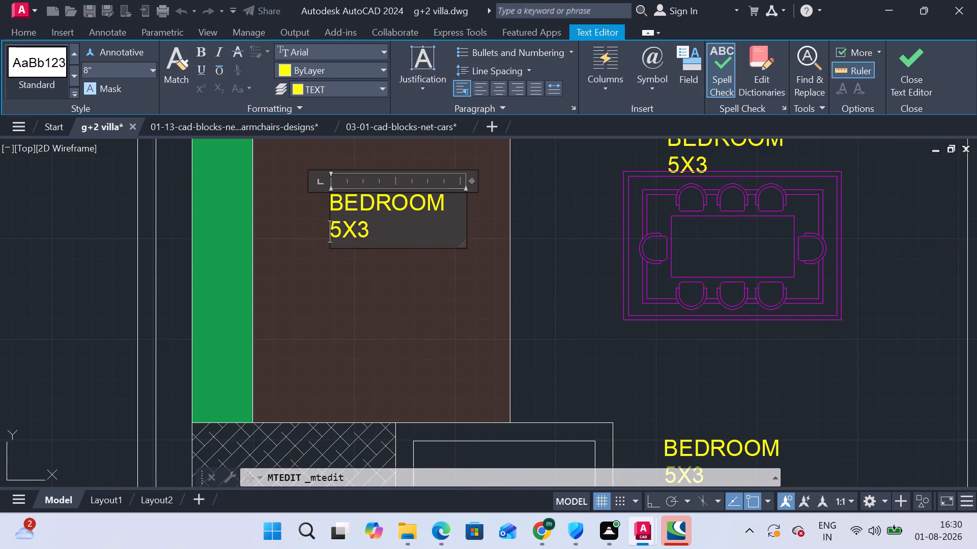
pyautogui.press('Right')
pyautogui.press('Right')
pyautogui.press('Right')
pyautogui.press('Right')
pyautogui.press('Right')
pyautogui.press('BackSpace')
pyautogui.press('BackSpace')
pyautogui.press('BackSpace')
pyautogui.press('BackSpace')
pyautogui.press('BackSpace')
pyautogui.press('BackSpace')
pyautogui.press('BackSpace')
pyautogui.press('BackSpace')
pyautogui.press('BackSpace')
pyautogui.press('BackSpace')
pyautogui.press('BackSpace')
pyautogui.press('BackSpace')
pyautogui.press('BackSpace')
pyautogui.press('BackSpace')
pyautogui.press('BackSpace')
pyautogui.press('BackSpace')
pyautogui.press('BackSpace')
pyautogui.press('BackSpace')
pyautogui.press('BackSpace')
pyautogui.press('BackSpace')
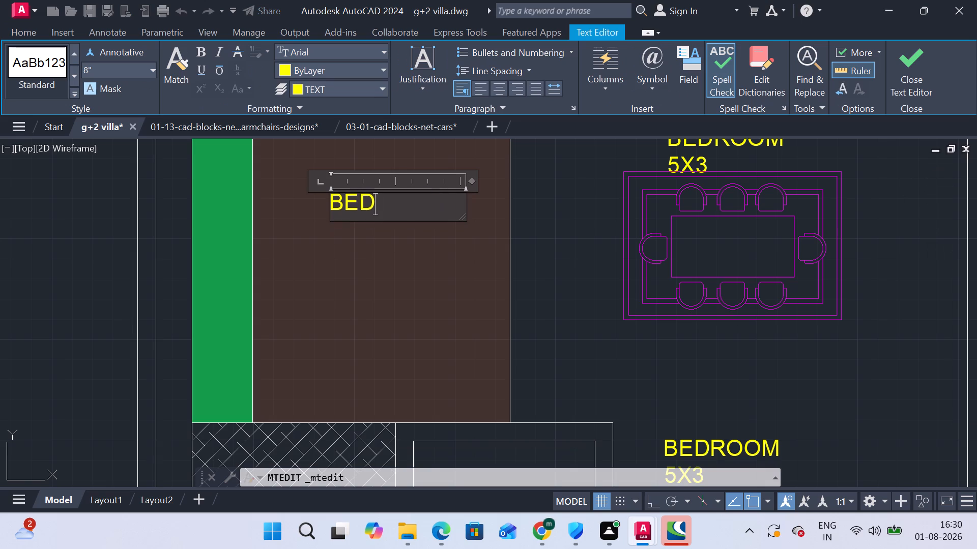
pyautogui.write('CECK')
pyautogui.press('BackSpace')
pyautogui.press('BackSpace')
pyautogui.press('BackSpace')
pyautogui.press('BackSpace')
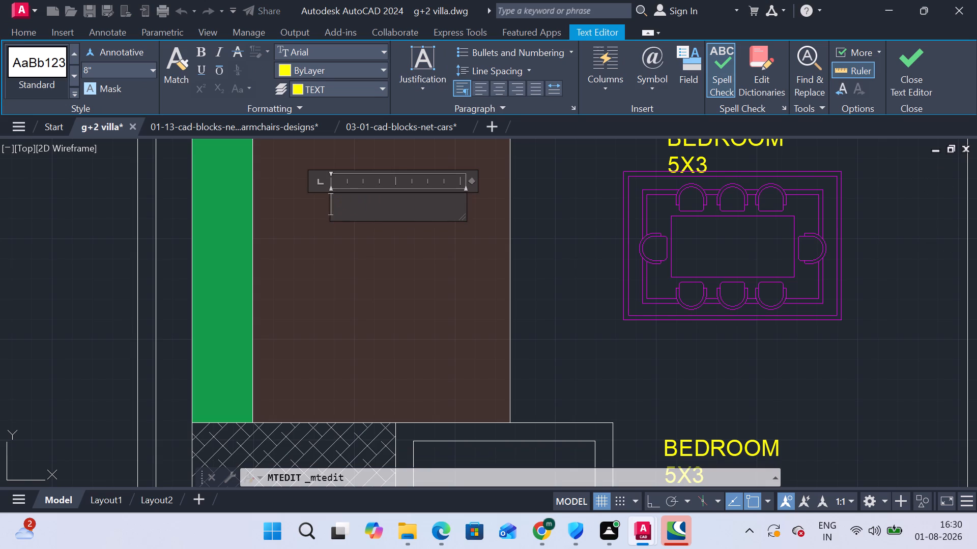
pyautogui.write('DECK')
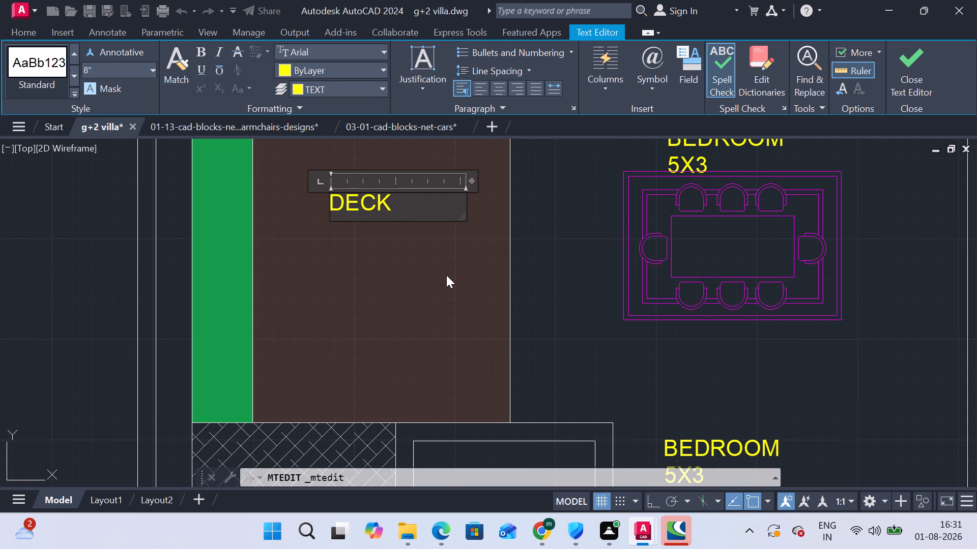
# Add the size line 8'8" X 14'9" under this DECK label and finish editing it.
pyautogui.press('Return')
pyautogui.write('88')
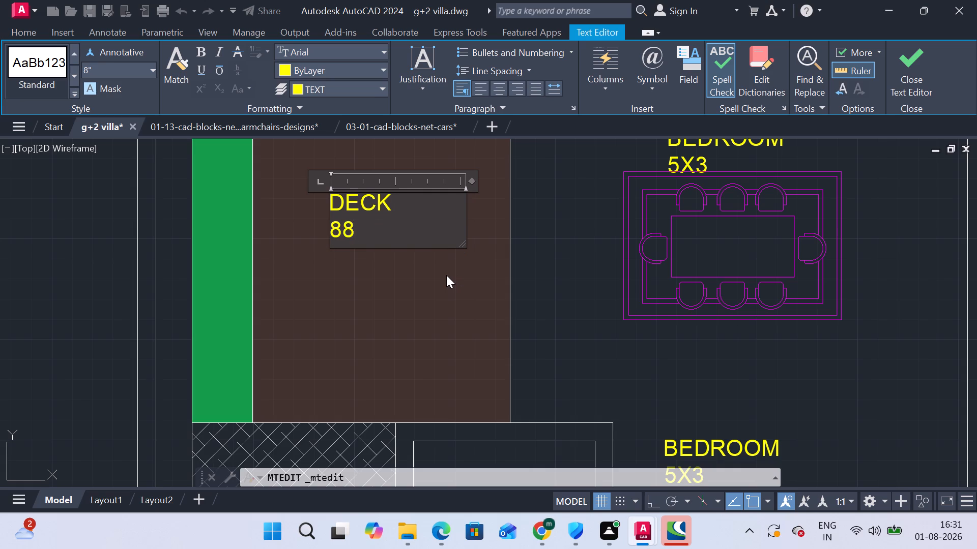
pyautogui.press('BackSpace')
pyautogui.write('\'8"')
pyautogui.press('space')
pyautogui.write('X')
pyautogui.press('space')
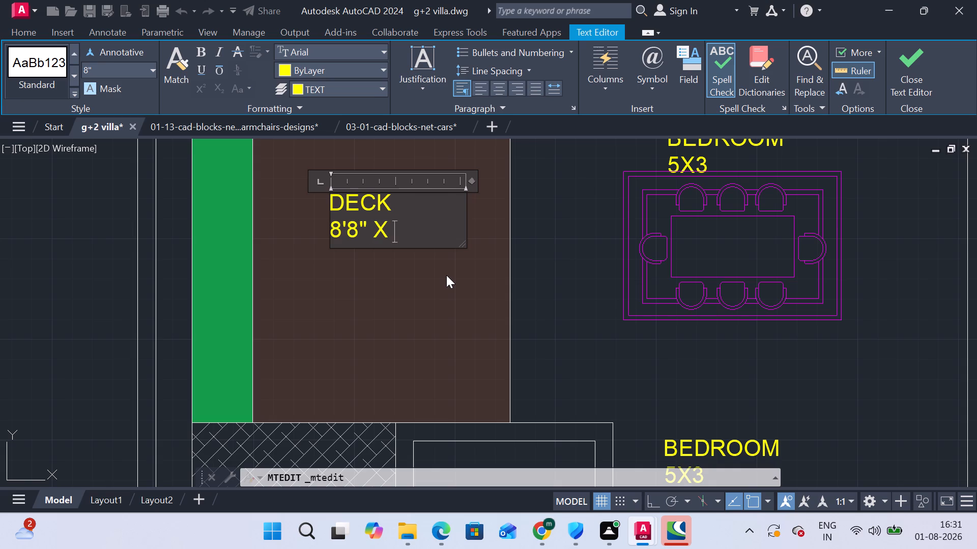
pyautogui.write("14'9")
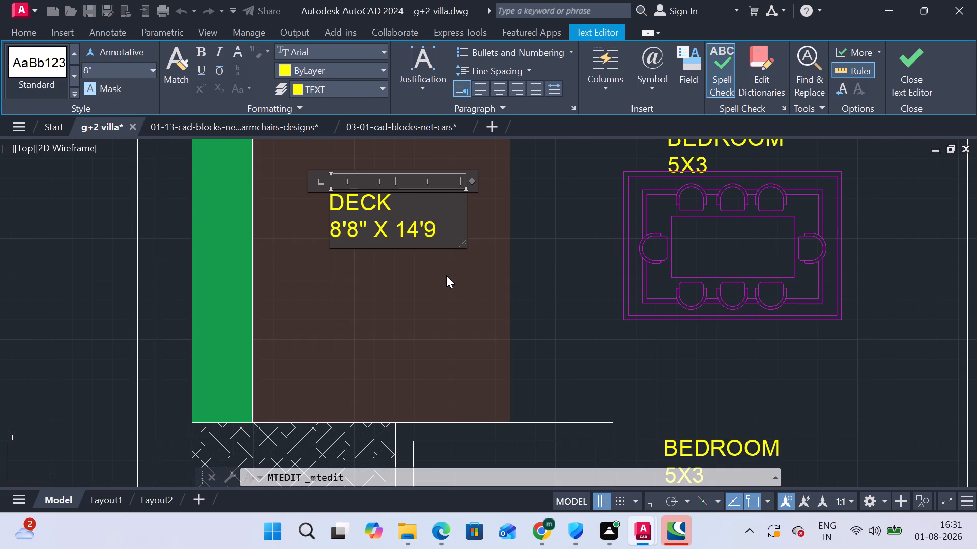
pyautogui.hotkey('shift', '"')
pyautogui.press('Escape')
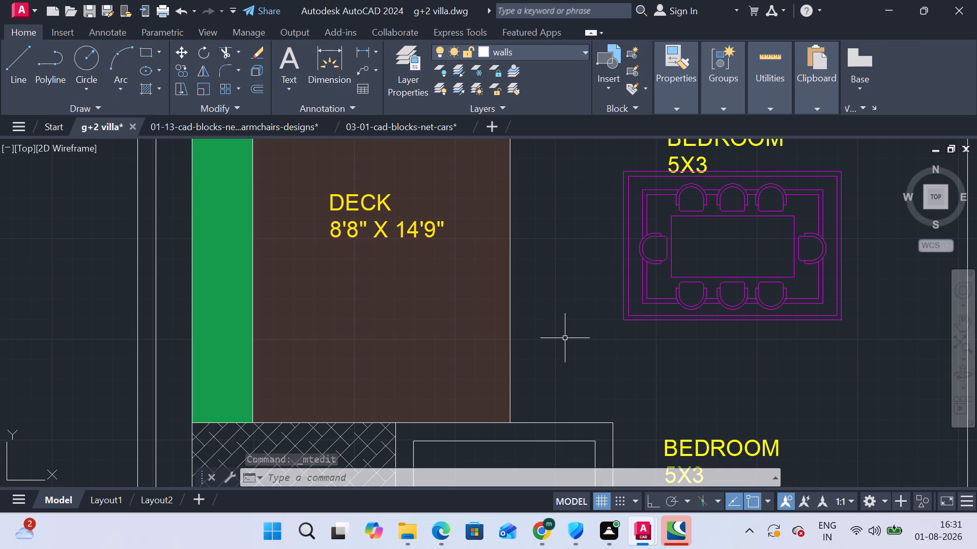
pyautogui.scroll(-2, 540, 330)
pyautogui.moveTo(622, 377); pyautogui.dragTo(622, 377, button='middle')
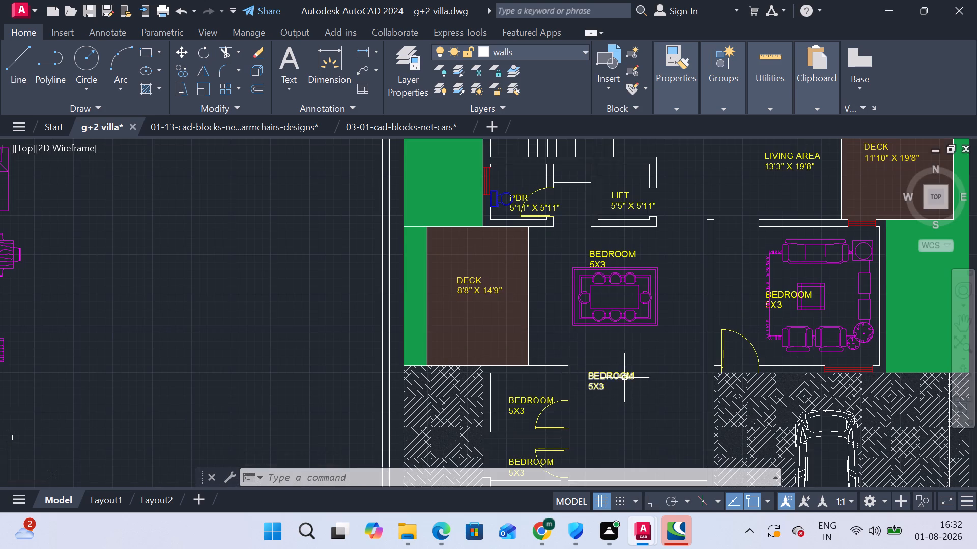
# Replace the BEDROOM 5X3 placeholder just north of the dining table with DINING ROOM.
pyautogui.moveTo(622, 377); pyautogui.dragTo(550, 415, button='middle')
pyautogui.scroll(2, 538, 318)
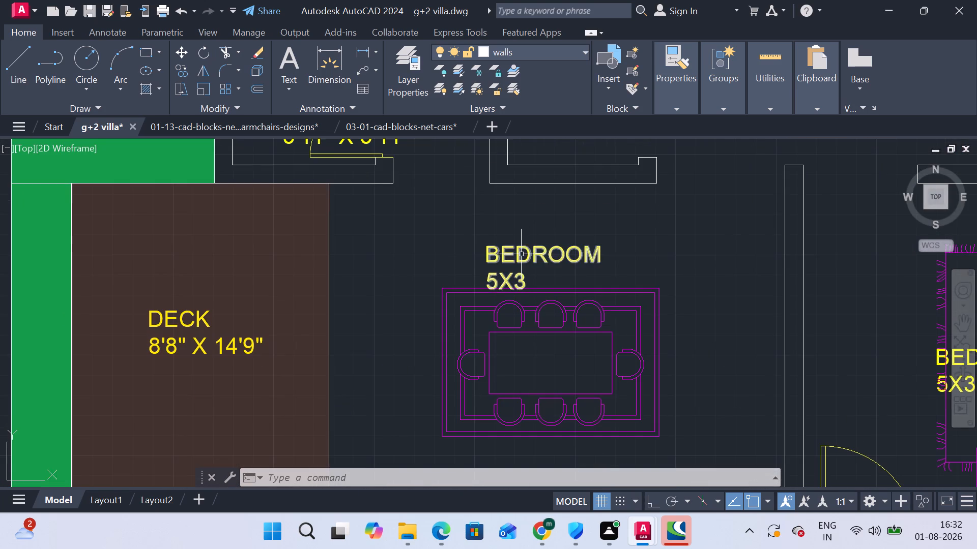
pyautogui.doubleClick(539, 255)
pyautogui.click(530, 268)
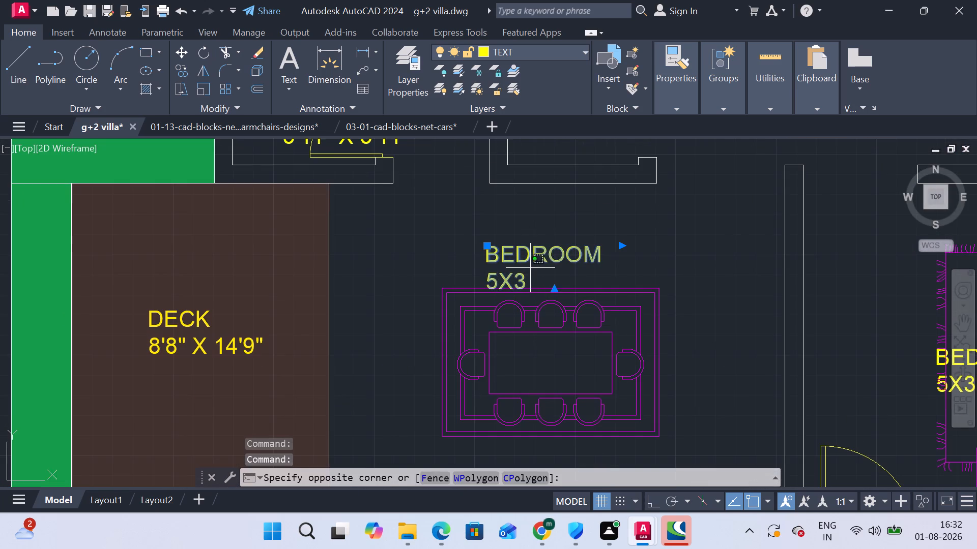
pyautogui.click(534, 273)
pyautogui.doubleClick(534, 276)
pyautogui.doubleClick(522, 258)
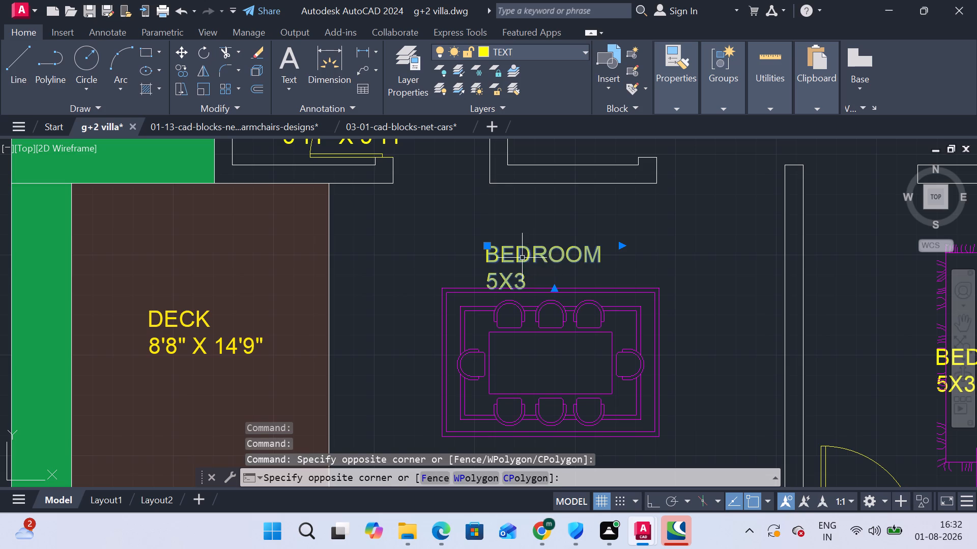
pyautogui.click(536, 280)
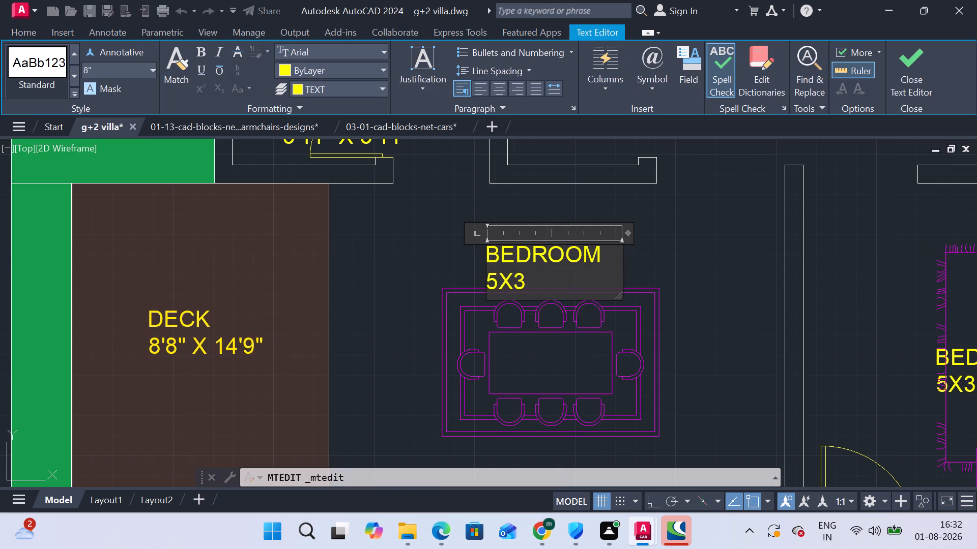
pyautogui.press('BackSpace')
pyautogui.press('BackSpace')
pyautogui.press('BackSpace')
pyautogui.press('BackSpace')
pyautogui.press('BackSpace')
pyautogui.press('BackSpace')
pyautogui.press('BackSpace')
pyautogui.press('BackSpace')
pyautogui.press('BackSpace')
pyautogui.press('BackSpace')
pyautogui.press('BackSpace')
pyautogui.press('BackSpace')
pyautogui.press('BackSpace')
pyautogui.press('BackSpace')
pyautogui.press('BackSpace')
pyautogui.press('BackSpace')
pyautogui.press('BackSpace')
pyautogui.press('BackSpace')
pyautogui.press('BackSpace')
pyautogui.press('BackSpace')
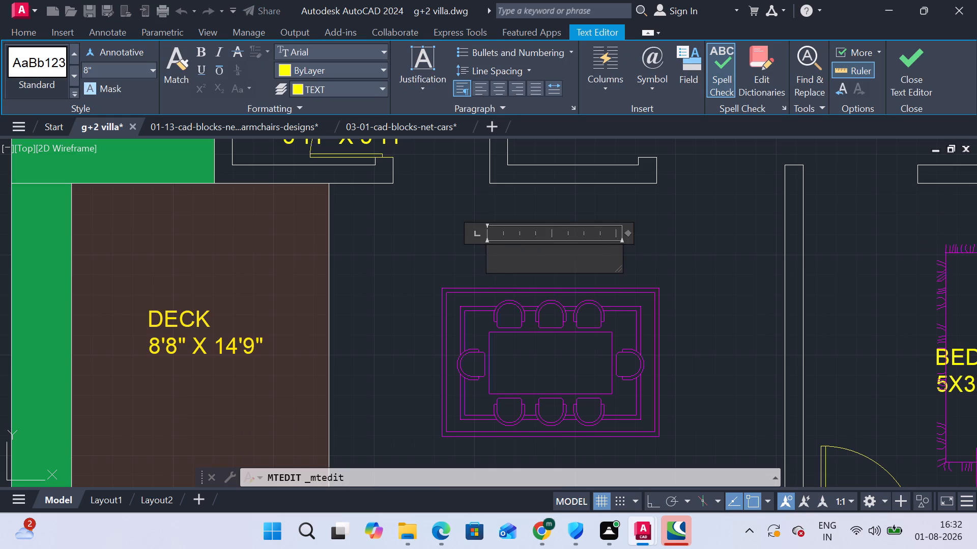
pyautogui.write('DINI')
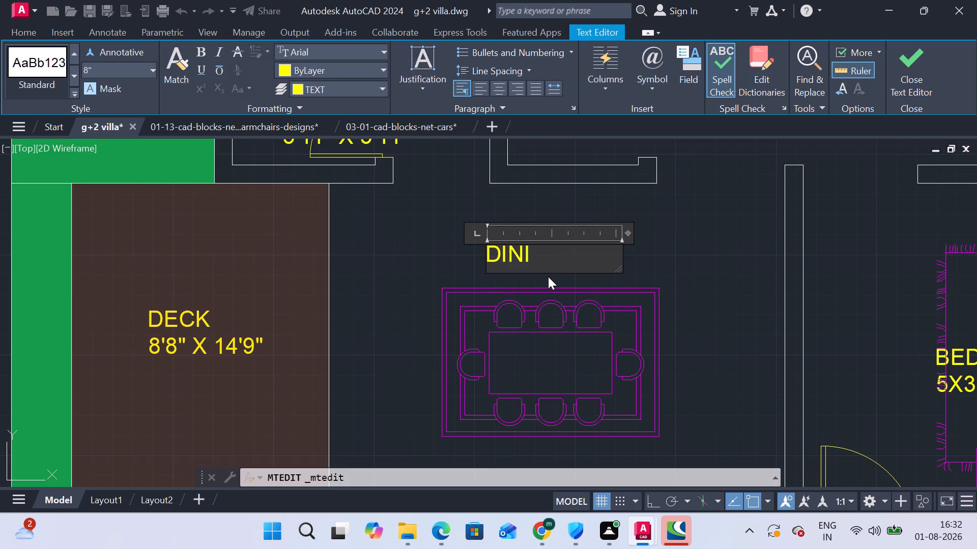
pyautogui.write('NG')
pyautogui.press('space')
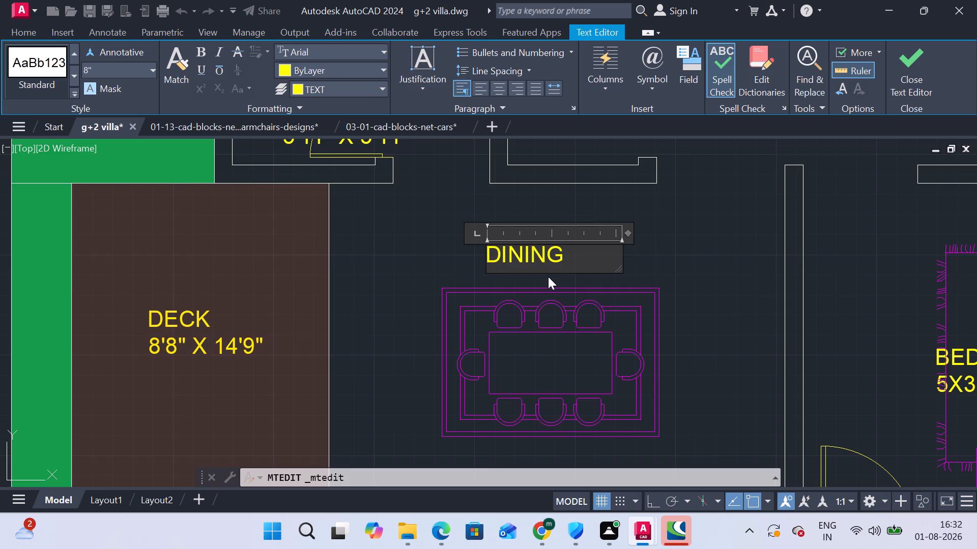
pyautogui.write('ROOM')
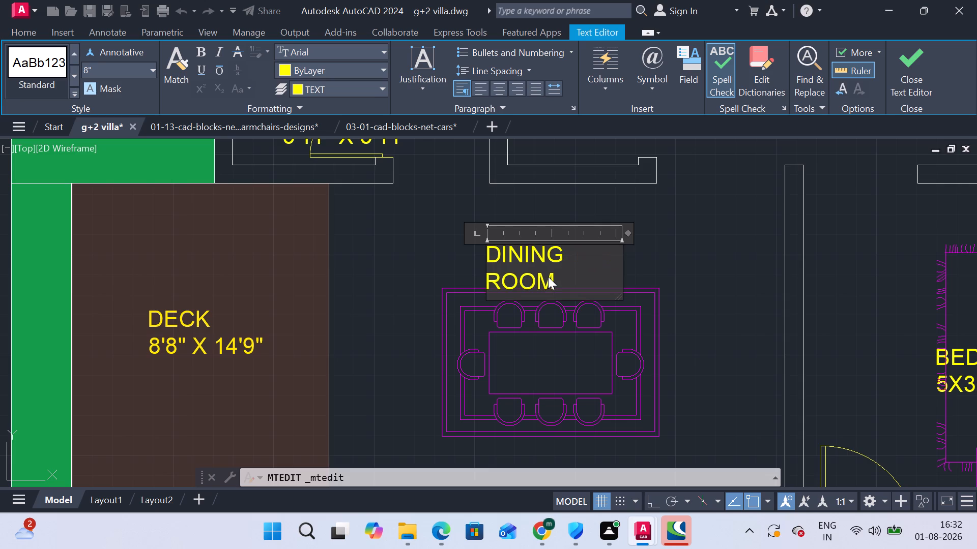
# Add the size line 17'7" X 14'9" under DINING ROOM and finish editing the label.
pyautogui.press('Return')
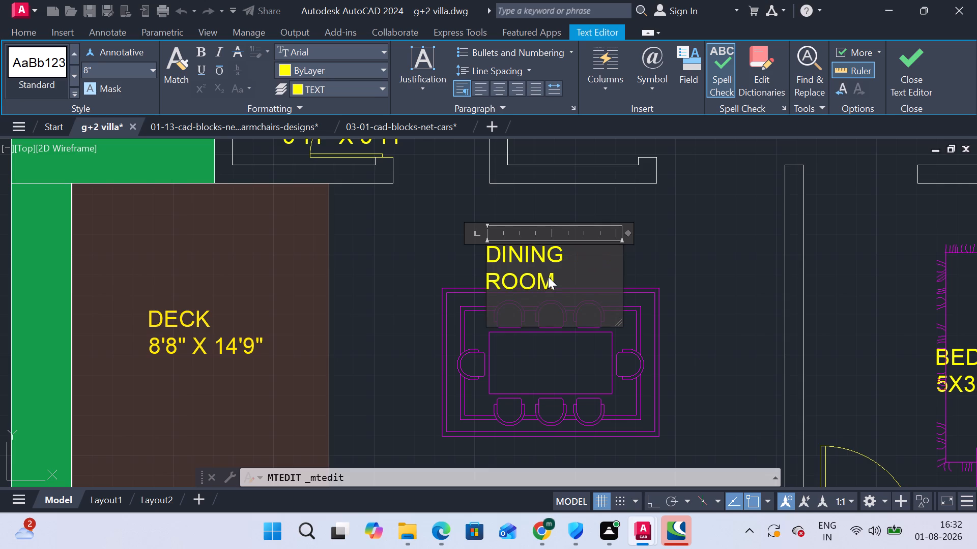
pyautogui.write('17')
pyautogui.press("'")
pyautogui.write('7"')
pyautogui.press('space')
pyautogui.write('X 14')
pyautogui.write("'9")
pyautogui.hotkey('shift', '"')
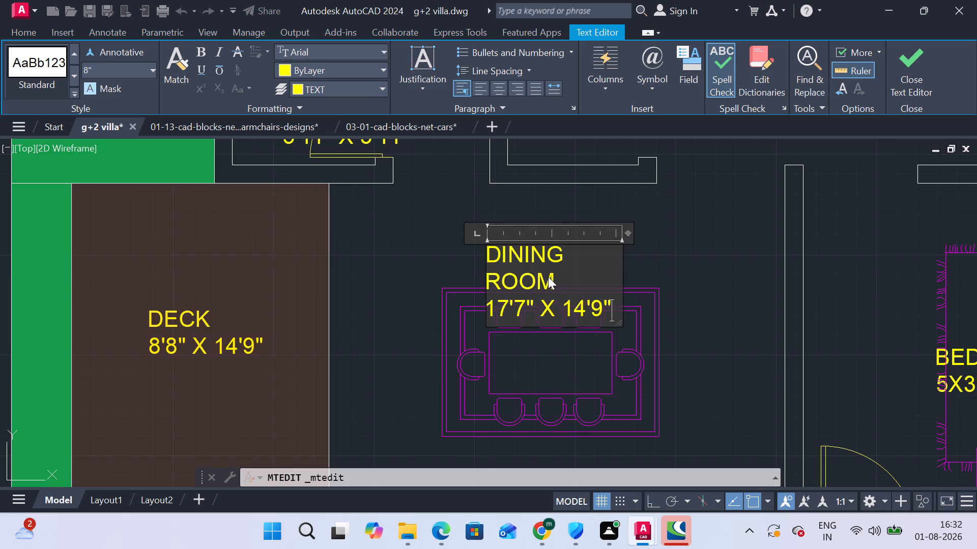
pyautogui.press('Return')
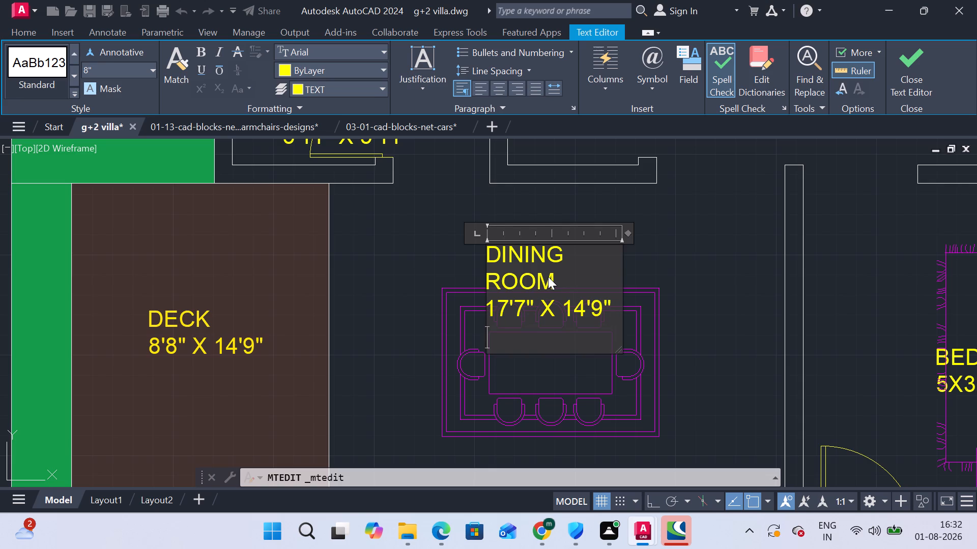
pyautogui.click(619, 259)
pyautogui.click(626, 266)
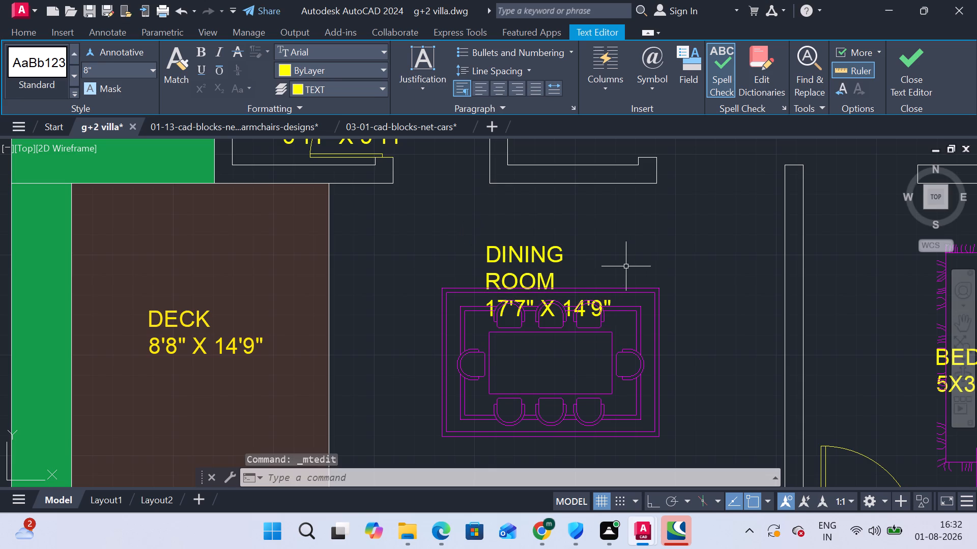
# Widen the dining room label's text frame so DINING ROOM fits on one line above its size.
pyautogui.click(551, 265)
pyautogui.tripleClick(553, 259)
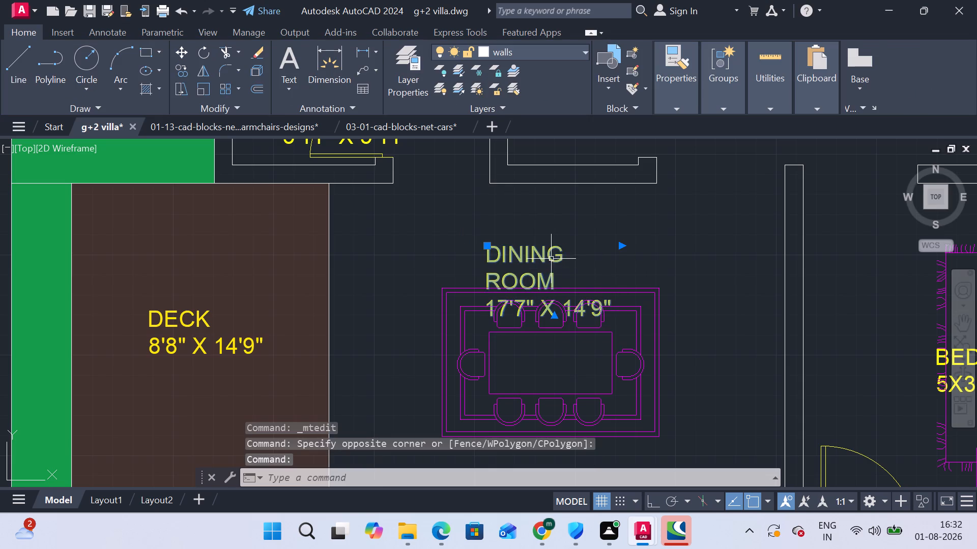
pyautogui.click(619, 246)
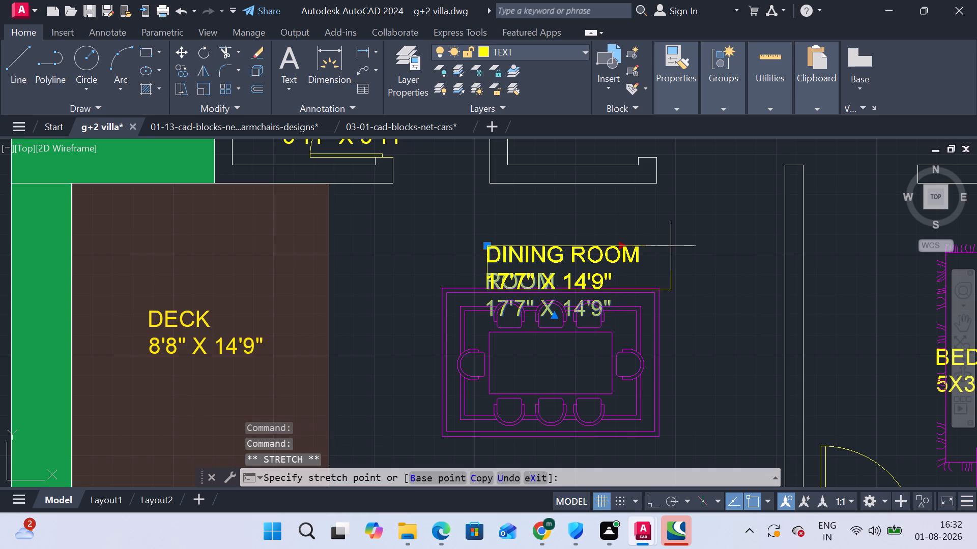
pyautogui.click(686, 246)
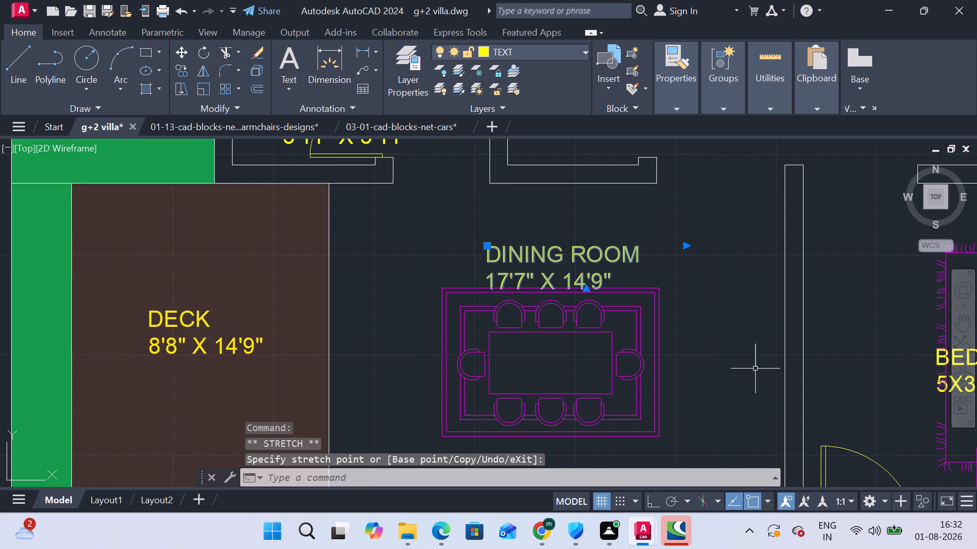
pyautogui.press('Escape')
# Replace the BEDROOM 5X3 placeholder in the sofa-furnished room east of the dining room with DRAWING AREA.
pyautogui.scroll(-1, 571, 356)
pyautogui.moveTo(581, 369); pyautogui.dragTo(578, 356, button='middle')
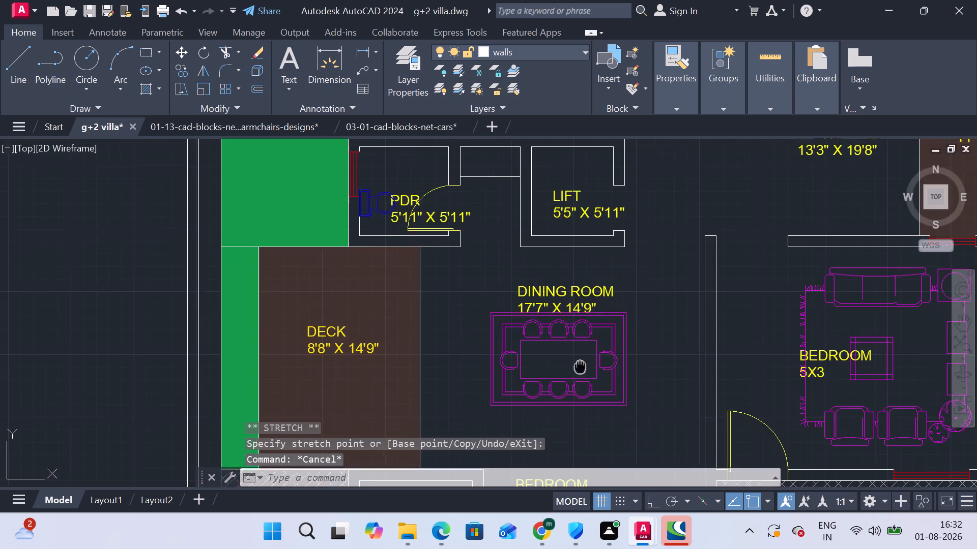
pyautogui.moveTo(578, 356); pyautogui.dragTo(555, 205, button='middle')
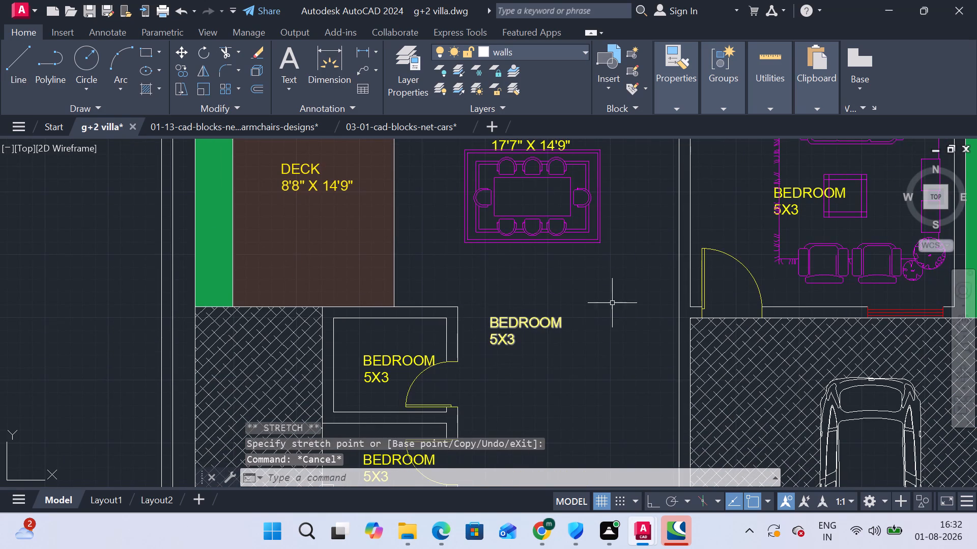
pyautogui.moveTo(635, 271); pyautogui.dragTo(438, 468, button='middle')
pyautogui.scroll(-1, 593, 356)
pyautogui.moveTo(620, 374); pyautogui.dragTo(622, 296, button='middle')
pyautogui.scroll(2, 600, 291)
pyautogui.doubleClick(609, 306)
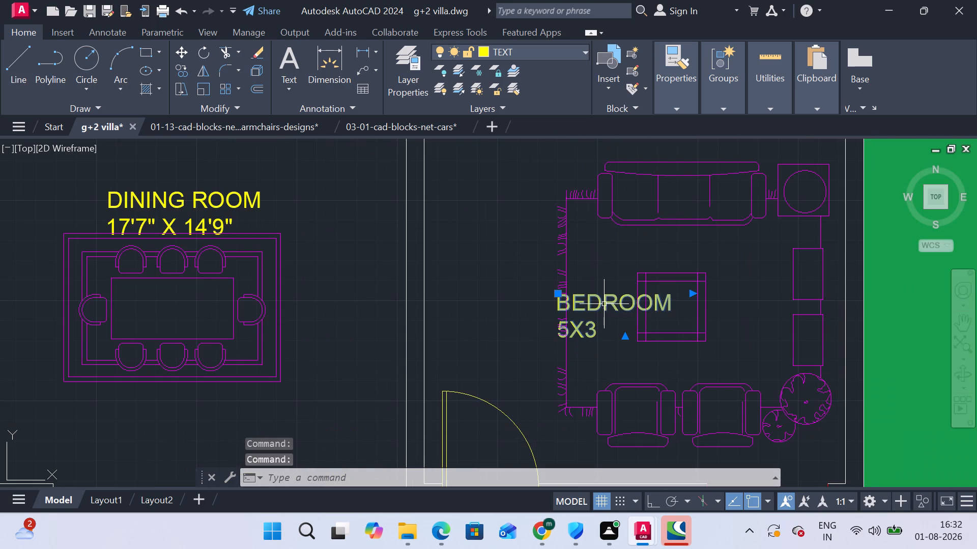
pyautogui.doubleClick(604, 304)
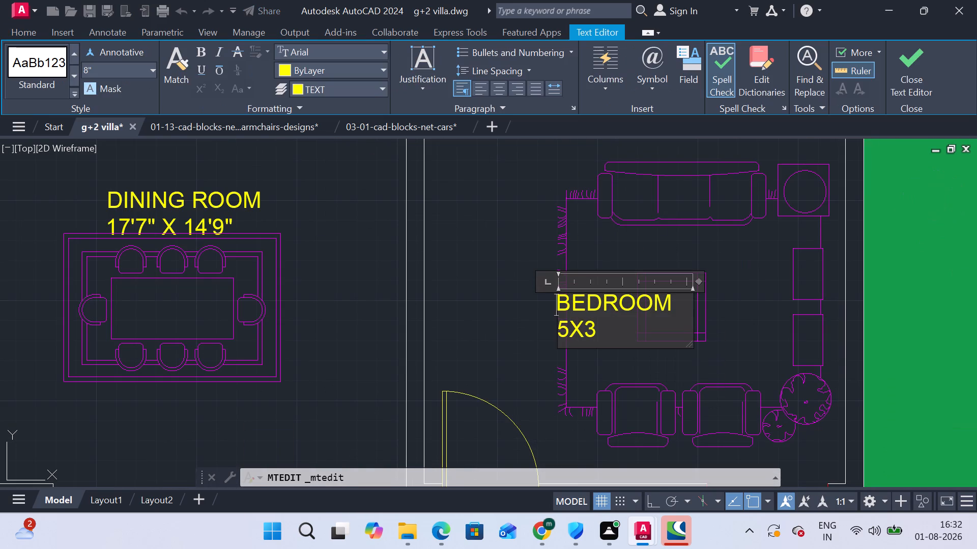
pyautogui.press('Down')
pyautogui.press('Down')
pyautogui.press('Down')
pyautogui.press('Down')
pyautogui.press('Down')
pyautogui.press('Down')
pyautogui.press('Down')
pyautogui.press('Down')
pyautogui.press('Down')
pyautogui.press('Down')
pyautogui.press('Down')
pyautogui.press('Down')
pyautogui.press('Right')
pyautogui.press('Right')
pyautogui.press('Right')
pyautogui.press('Right')
pyautogui.press('Right')
pyautogui.press('Right')
pyautogui.press('Right')
pyautogui.press('Right')
pyautogui.press('Right')
pyautogui.press('Right')
pyautogui.press('BackSpace')
pyautogui.press('BackSpace')
pyautogui.press('BackSpace')
pyautogui.press('BackSpace')
pyautogui.press('BackSpace')
pyautogui.press('BackSpace')
pyautogui.press('BackSpace')
pyautogui.press('BackSpace')
pyautogui.press('BackSpace')
pyautogui.press('BackSpace')
pyautogui.press('BackSpace')
pyautogui.press('BackSpace')
pyautogui.press('BackSpace')
pyautogui.press('BackSpace')
pyautogui.press('BackSpace')
pyautogui.press('BackSpace')
pyautogui.press('BackSpace')
pyautogui.press('BackSpace')
pyautogui.press('BackSpace')
pyautogui.press('BackSpace')
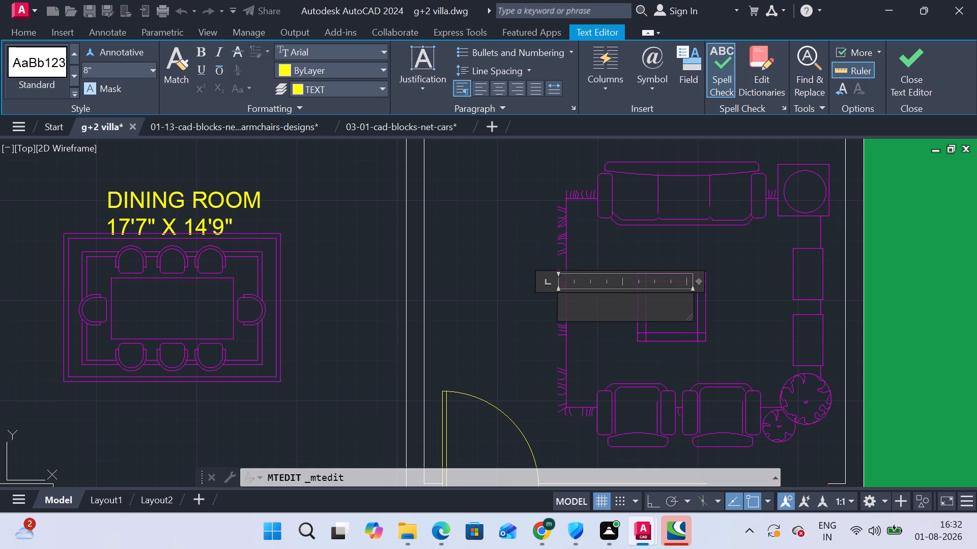
pyautogui.write('DRAWING')
pyautogui.press('space')
pyautogui.write('AREA')
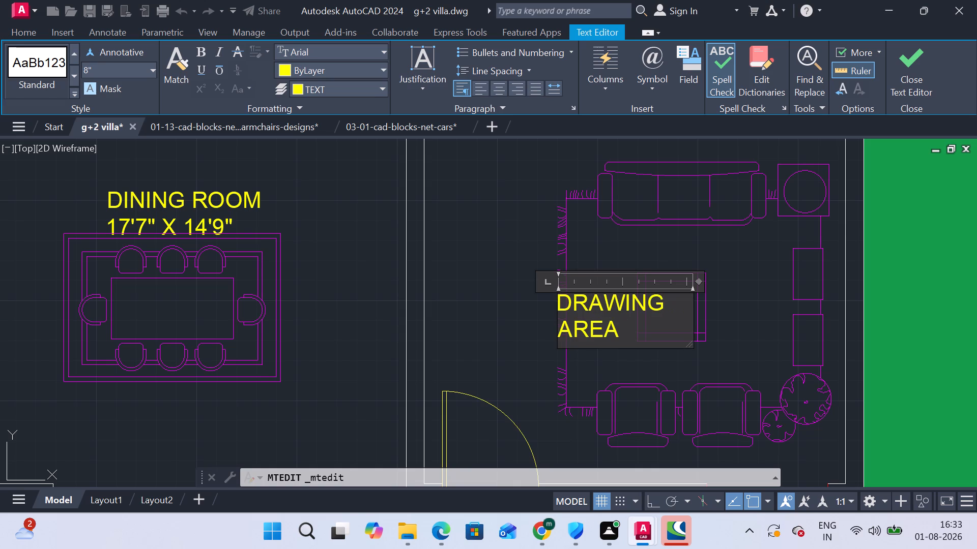
pyautogui.press('space')
# Add the size line 17'3" X 14'9" under DRAWING AREA and finish editing the label.
pyautogui.press('Return')
pyautogui.write('17')
pyautogui.write('\'3"')
pyautogui.press('space')
pyautogui.write('X')
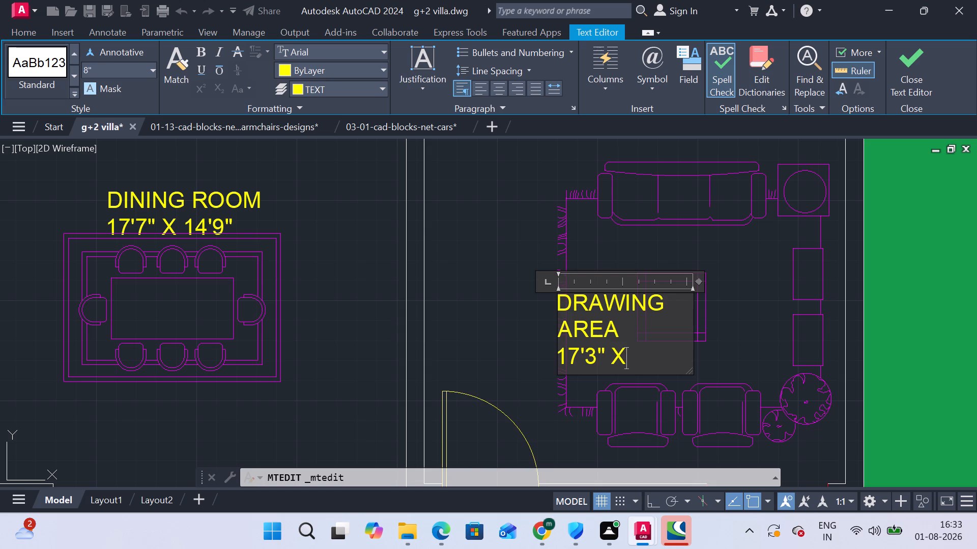
pyautogui.press('space')
pyautogui.write('14')
pyautogui.write("'9")
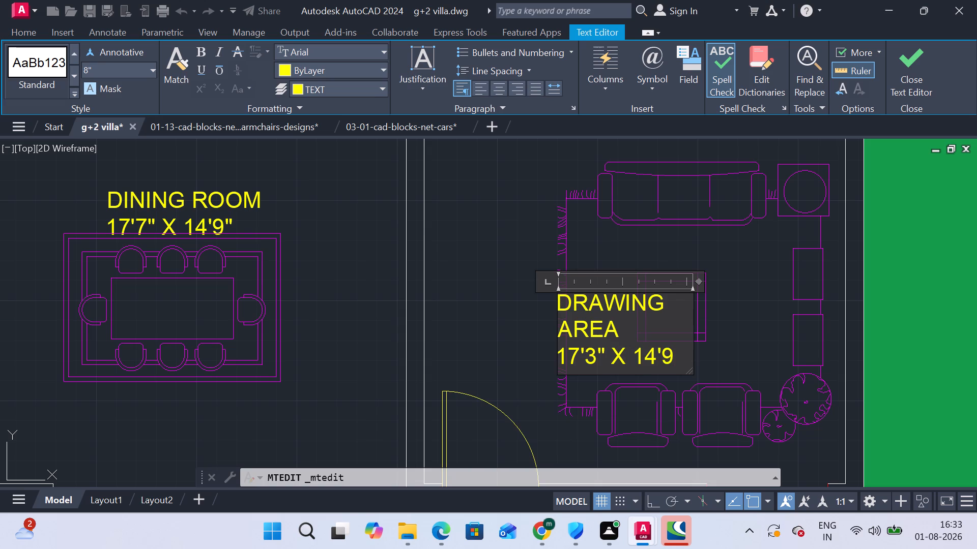
pyautogui.hotkey('shift', '"')
pyautogui.press('Escape')
# Widen the drawing area label's text frame so DRAWING AREA fits on one line above its size.
pyautogui.moveTo(601, 303); pyautogui.dragTo(618, 300)
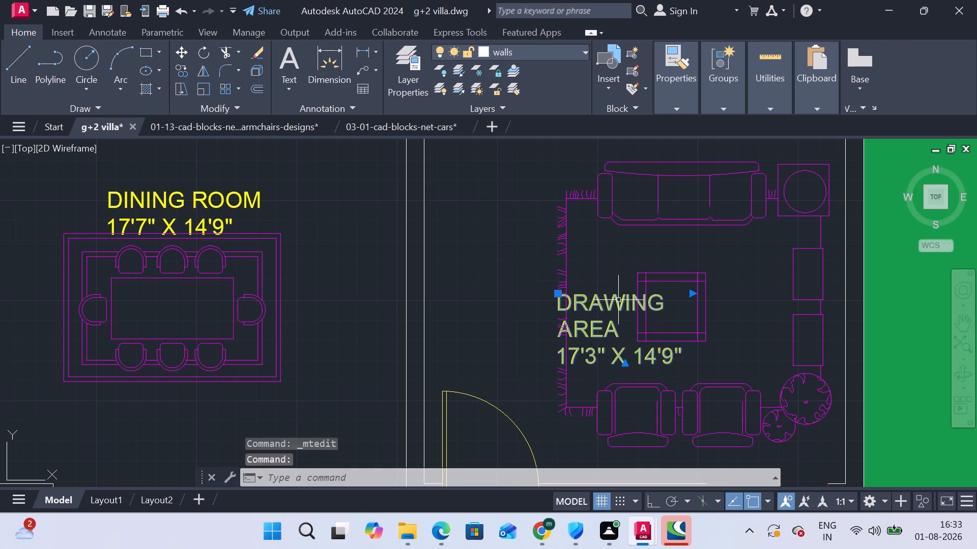
pyautogui.click(695, 293)
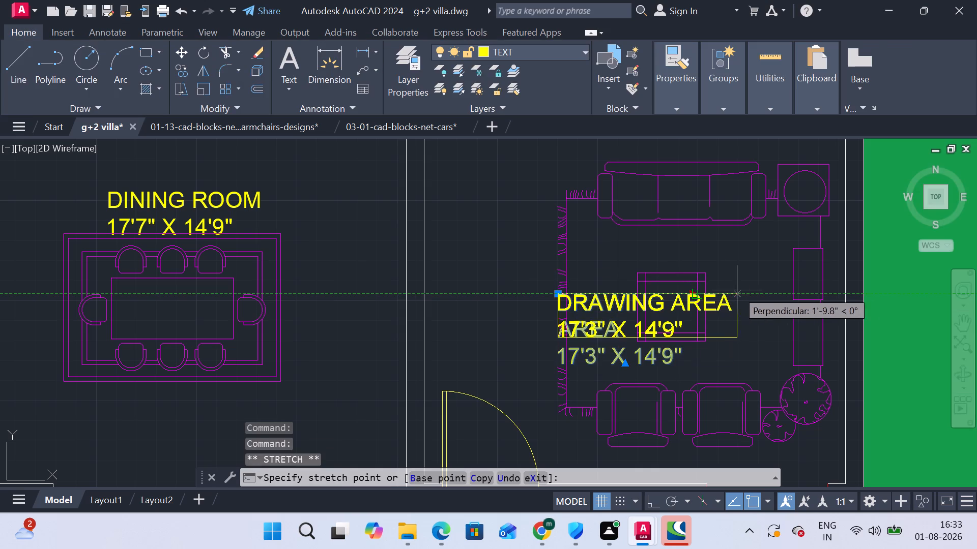
pyautogui.click(754, 290)
pyautogui.press('Escape')
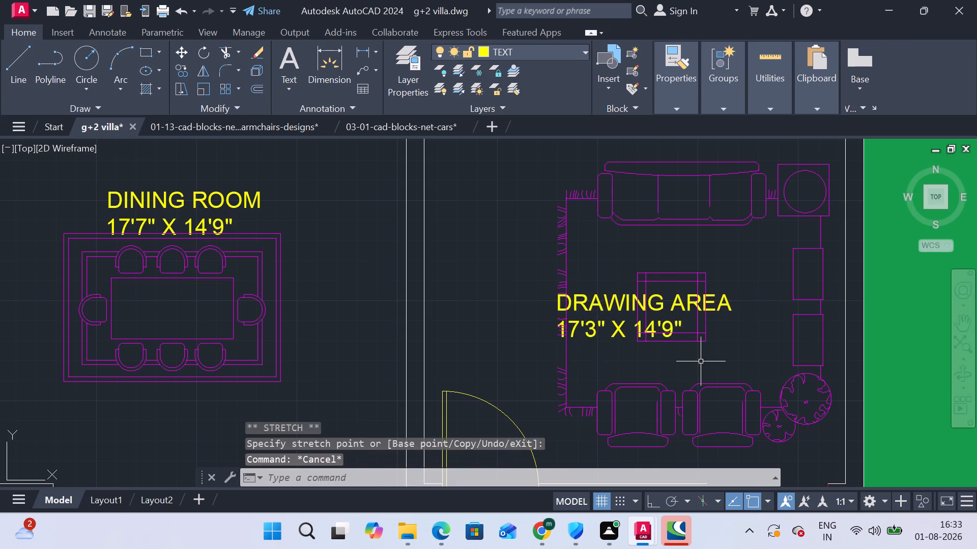
# Replace the BEDROOM 5X3 placeholder in the open area with the sink counter, south of the dining room, with KITCHEN.
pyautogui.scroll(-2, 720, 415)
pyautogui.moveTo(686, 320); pyautogui.dragTo(667, 191, button='middle')
pyautogui.moveTo(501, 346); pyautogui.dragTo(527, 260, button='middle')
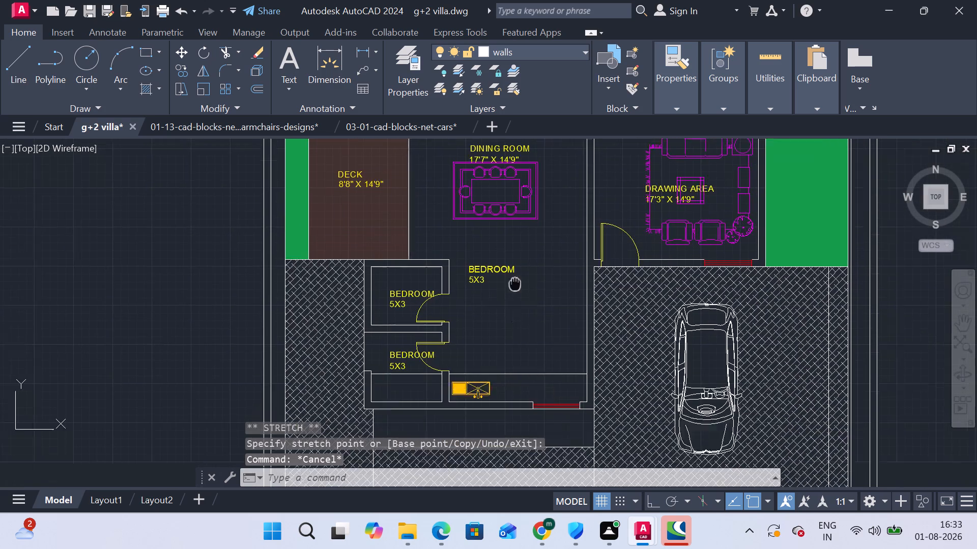
pyautogui.moveTo(527, 260); pyautogui.dragTo(532, 250, button='middle')
pyautogui.scroll(1, 509, 230)
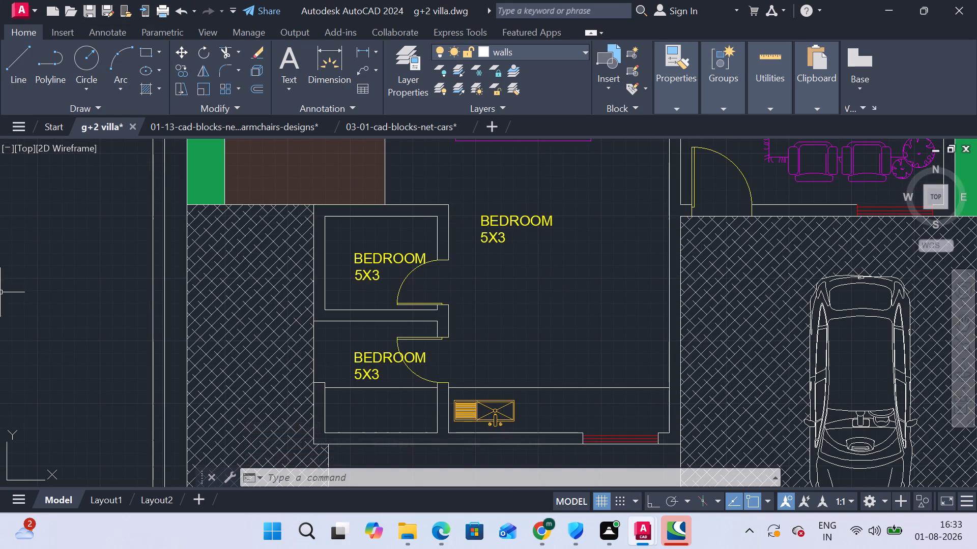
pyautogui.doubleClick(505, 217)
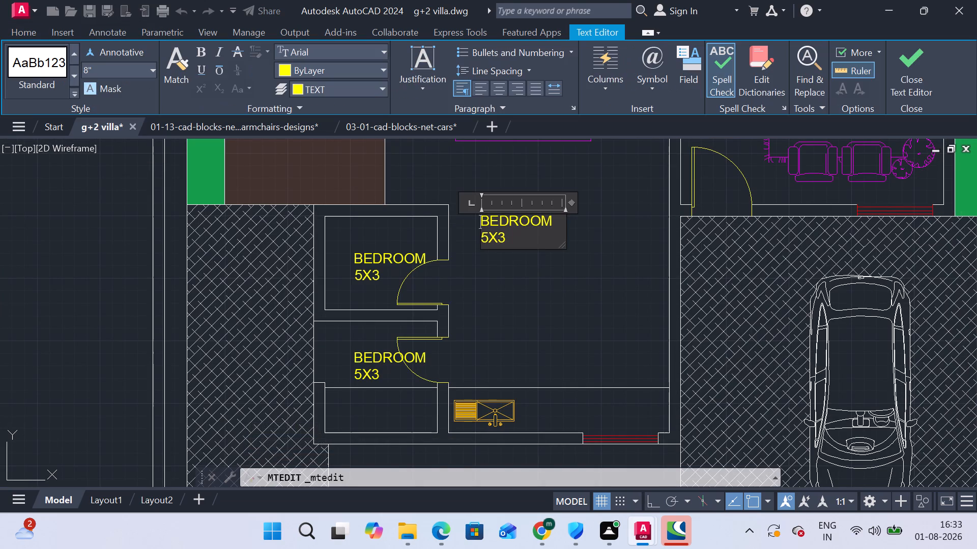
pyautogui.click(518, 245)
pyautogui.moveTo(518, 245); pyautogui.dragTo(445, 201)
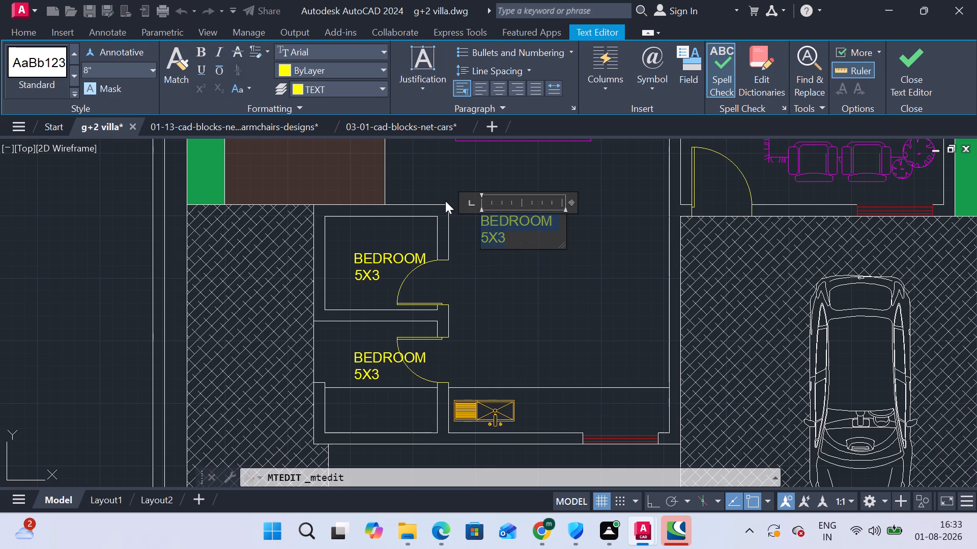
pyautogui.press('BackSpace')
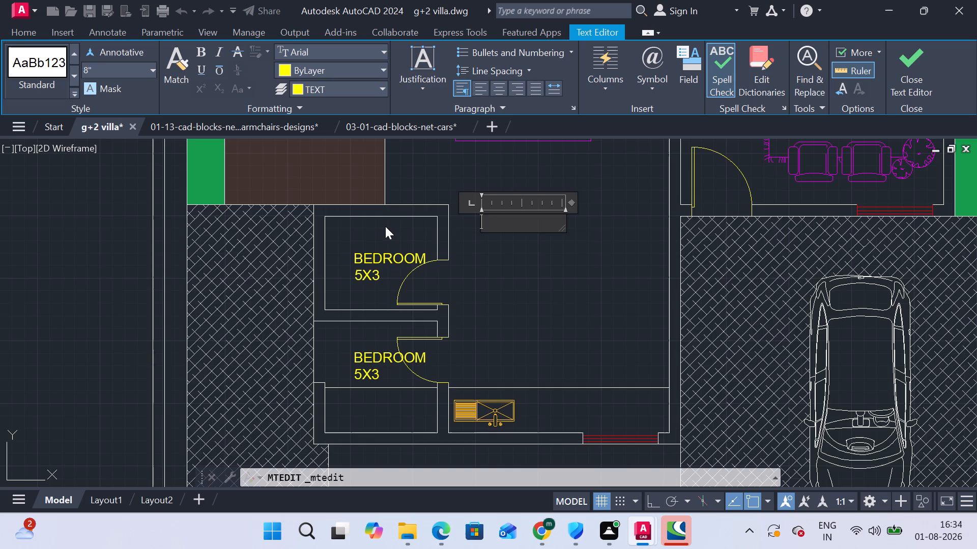
pyautogui.write('KITICHEN')
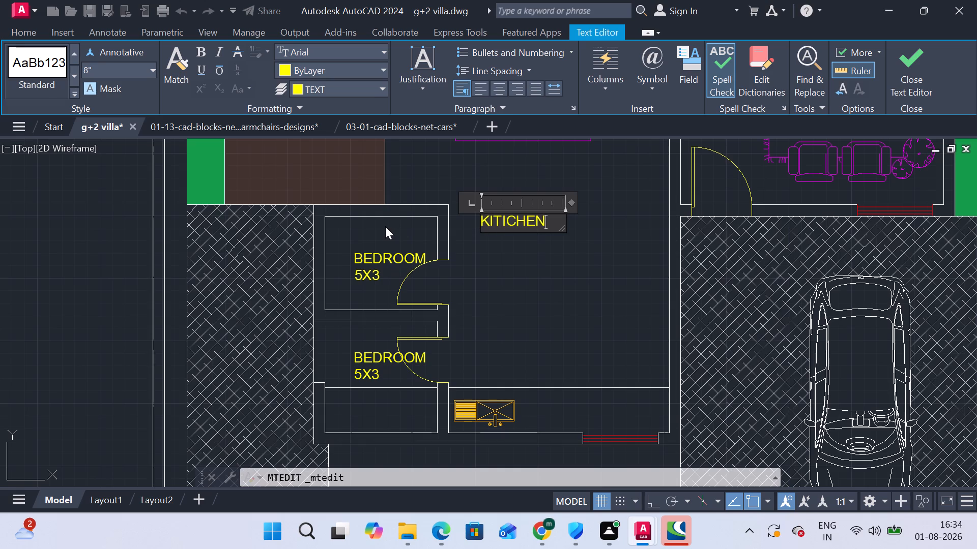
pyautogui.press('Return')
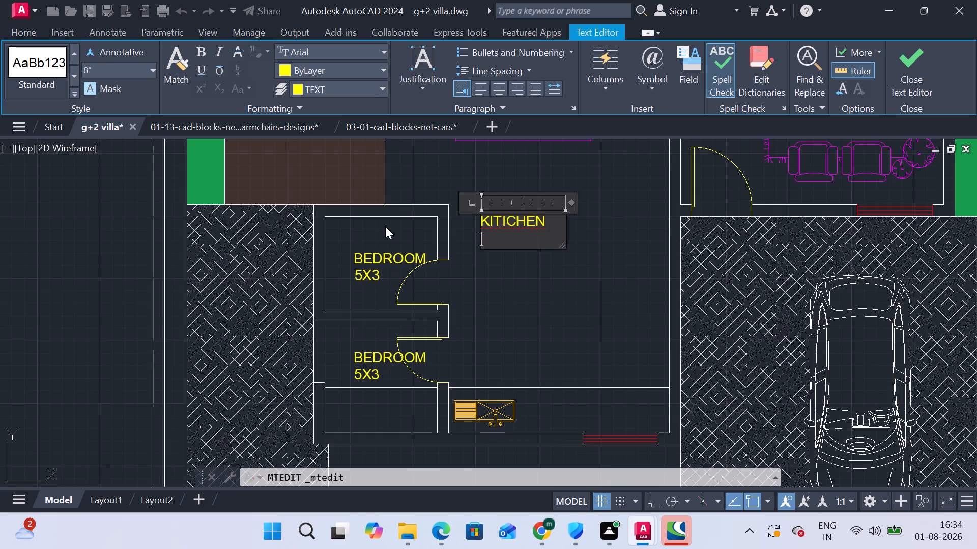
pyautogui.press('BackSpace')
pyautogui.press('BackSpace')
pyautogui.press('BackSpace')
pyautogui.press('BackSpace')
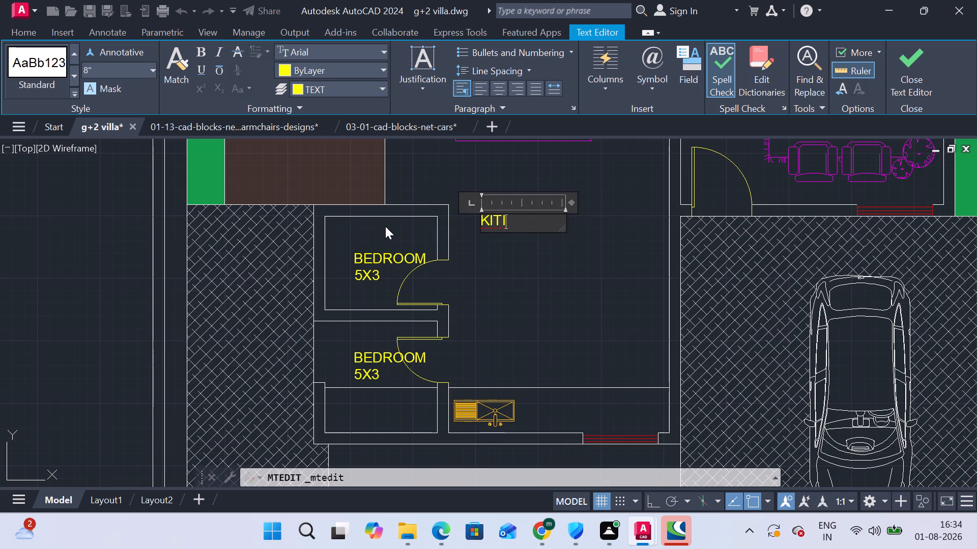
pyautogui.press('BackSpace')
pyautogui.press('BackSpace')
pyautogui.write('CHEN')
pyautogui.press('space')
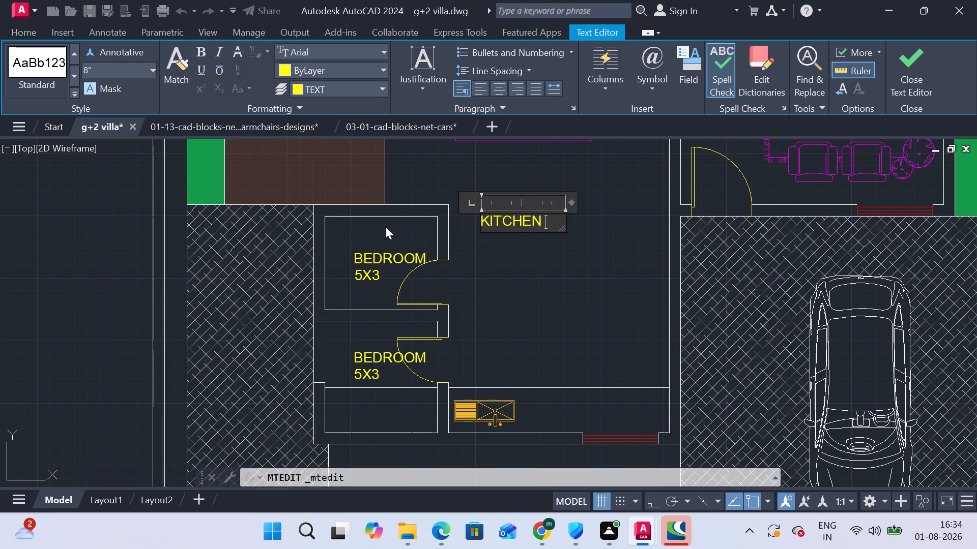
# Add the size line 17'7" X14'9" under KITCHEN and finish editing the label.
pyautogui.press('Return')
pyautogui.write('17')
pyautogui.write("'7")
pyautogui.write('" X1')
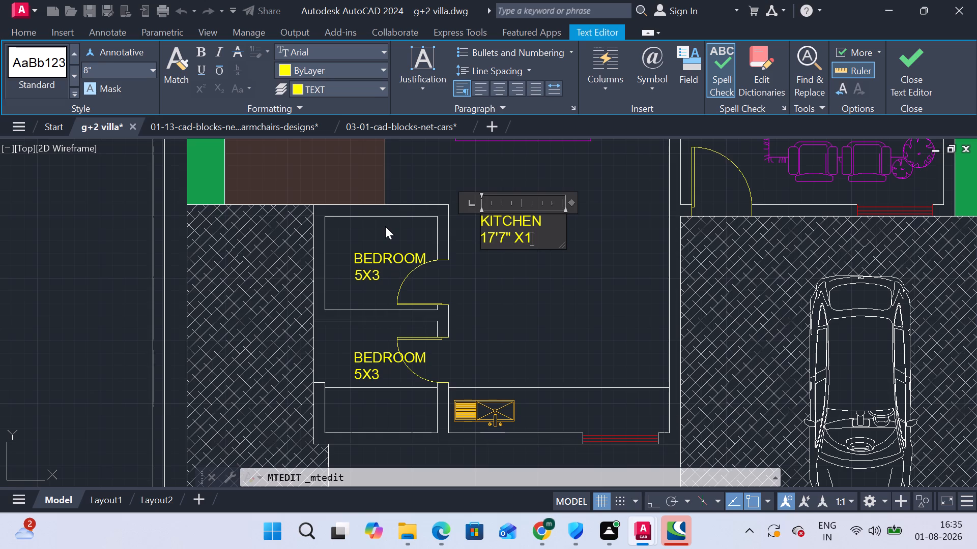
pyautogui.press('4')
pyautogui.write('\'9"')
pyautogui.press('Return')
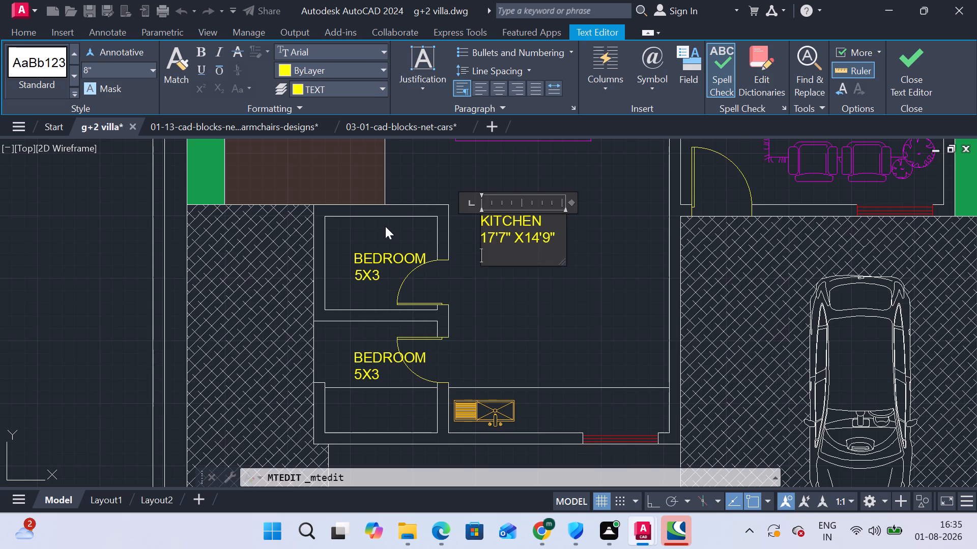
pyautogui.press('Escape')
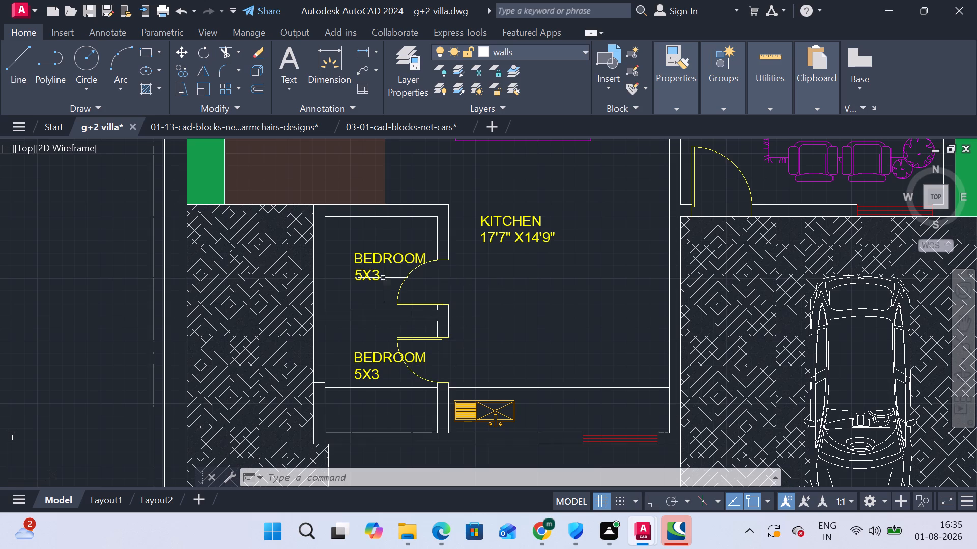
# Replace the BEDROOM 5X3 placeholder in the upper small room west of the kitchen with STORE.
pyautogui.doubleClick(372, 261)
pyautogui.click(377, 277)
pyautogui.doubleClick(378, 277)
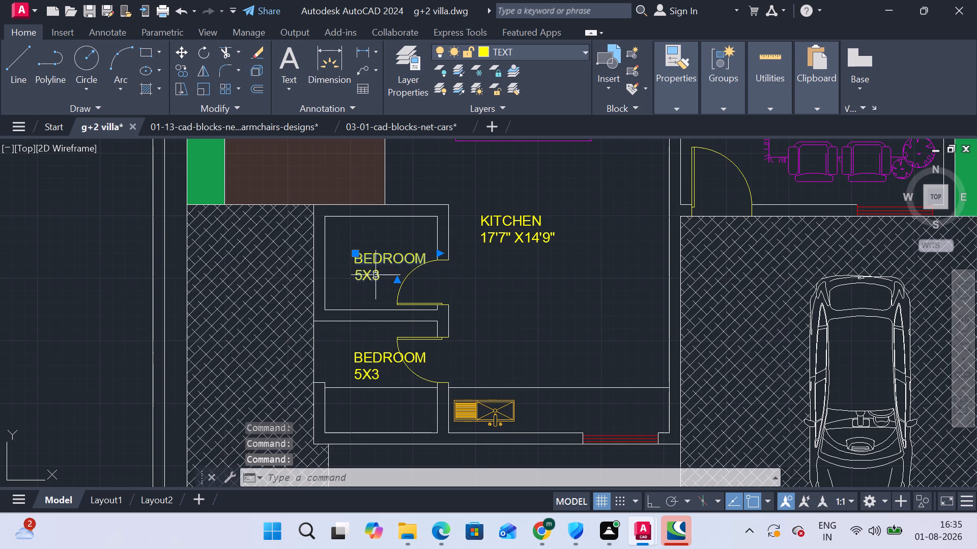
pyautogui.click(373, 274)
pyautogui.click(373, 274)
pyautogui.click(364, 270)
pyautogui.click(382, 276)
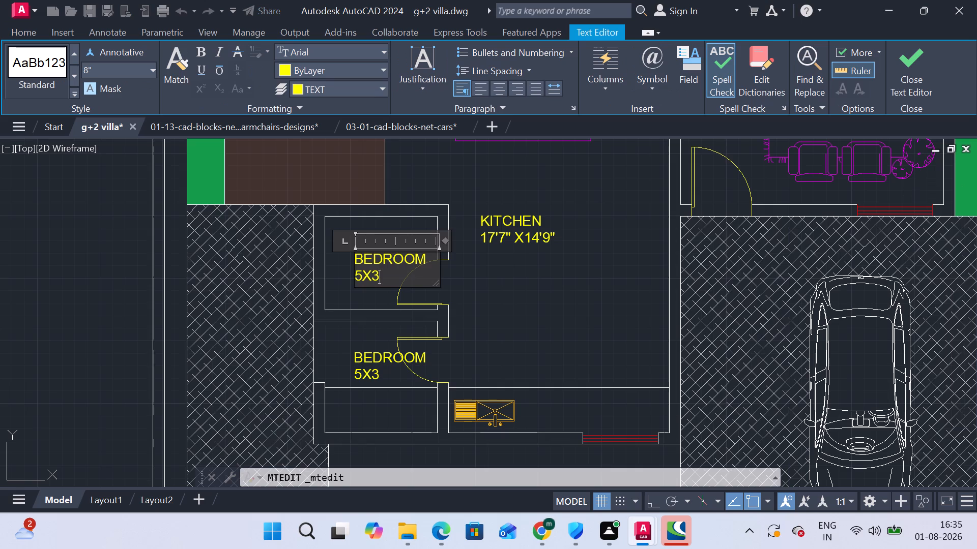
pyautogui.press('BackSpace')
pyautogui.press('BackSpace')
pyautogui.press('BackSpace')
pyautogui.press('BackSpace')
pyautogui.press('BackSpace')
pyautogui.press('BackSpace')
pyautogui.press('BackSpace')
pyautogui.press('BackSpace')
pyautogui.press('BackSpace')
pyautogui.press('BackSpace')
pyautogui.press('BackSpace')
pyautogui.press('BackSpace')
pyautogui.press('BackSpace')
pyautogui.press('BackSpace')
pyautogui.press('BackSpace')
pyautogui.press('BackSpace')
pyautogui.press('BackSpace')
pyautogui.press('BackSpace')
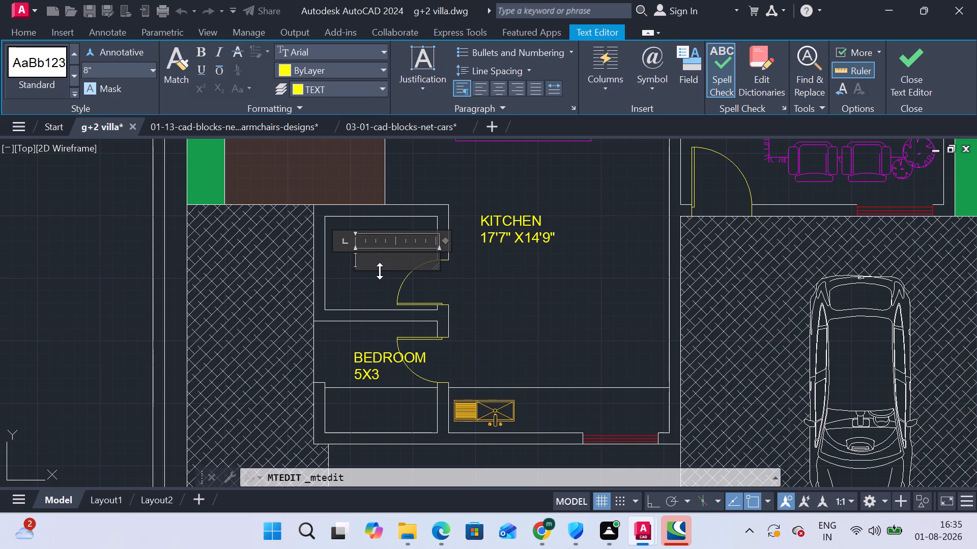
pyautogui.press('d')
pyautogui.press('BackSpace')
pyautogui.write('STOER')
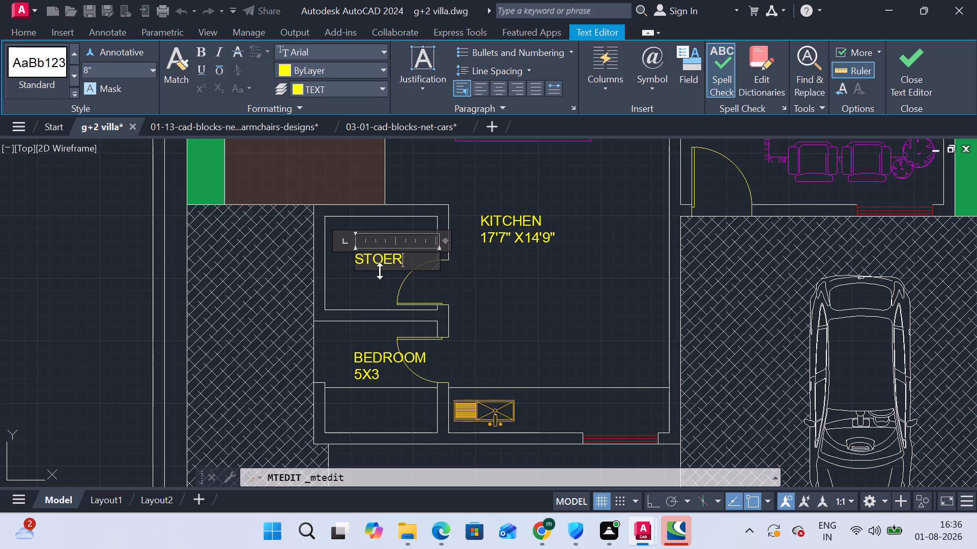
pyautogui.press('BackSpace')
pyautogui.press('BackSpace')
pyautogui.write('RE')
pyautogui.press('space')
# Add the size line 7'2" X 5'9" under STORE and finish editing the label.
pyautogui.press('Return')
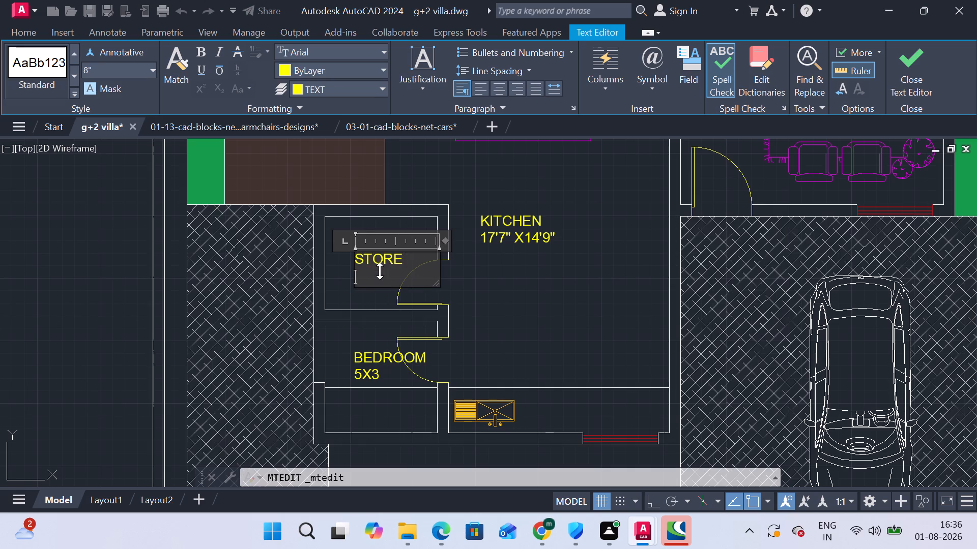
pyautogui.write('7\'2"')
pyautogui.press('space')
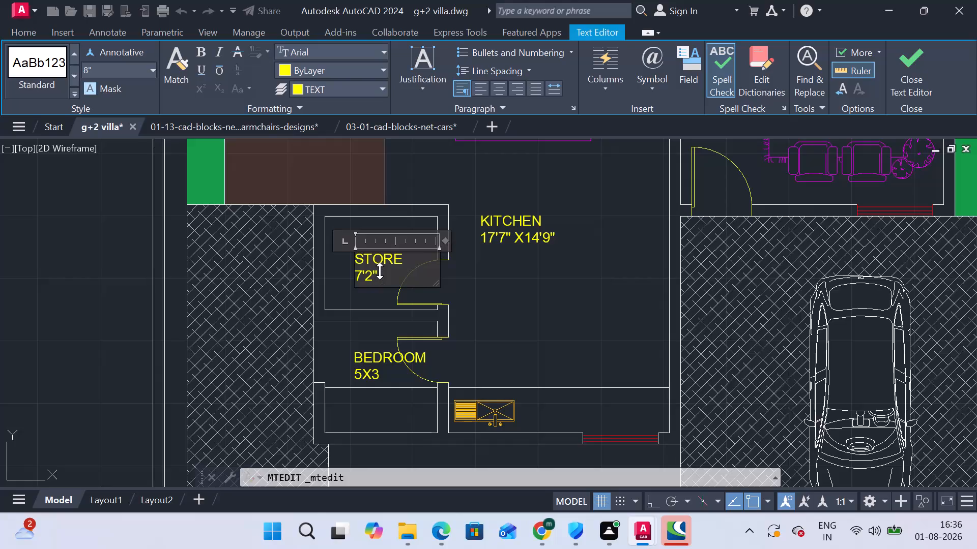
pyautogui.write('X')
pyautogui.press('space')
pyautogui.write("5'")
pyautogui.press('9')
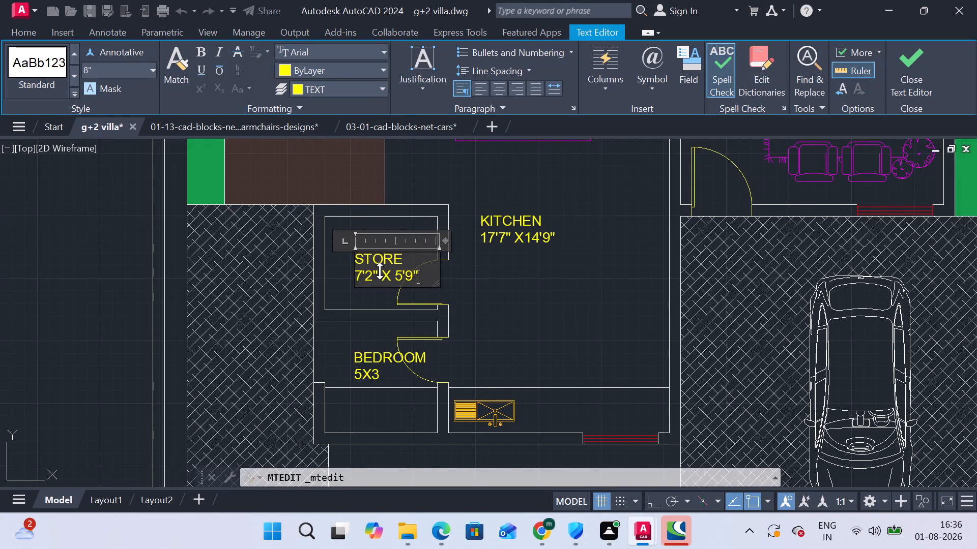
pyautogui.hotkey('shift', '"')
pyautogui.press('Return')
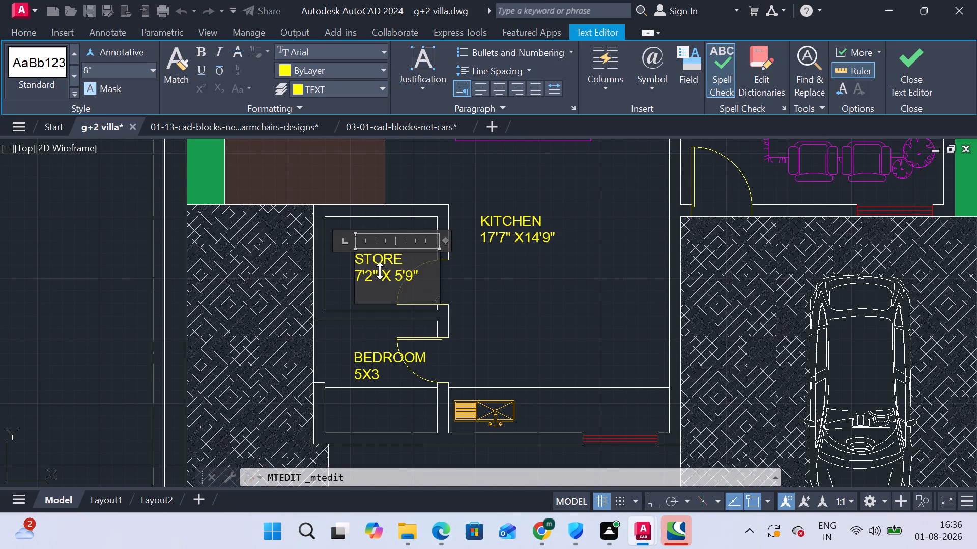
pyautogui.press('Escape')
# Replace the BEDROOM 5X3 placeholder in the small room south of the store with WET KITCHEN.
pyautogui.doubleClick(384, 357)
pyautogui.doubleClick(380, 377)
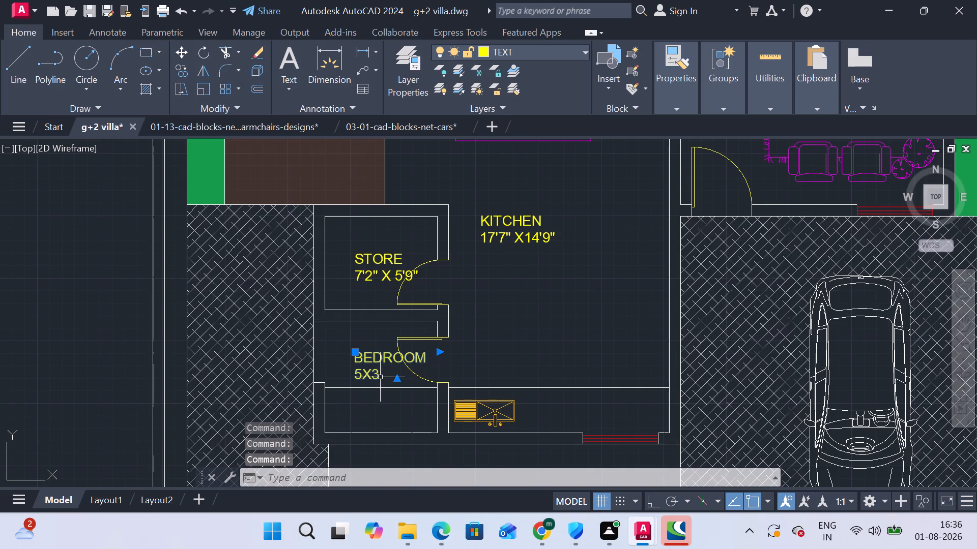
pyautogui.tripleClick(368, 363)
pyautogui.click(384, 370)
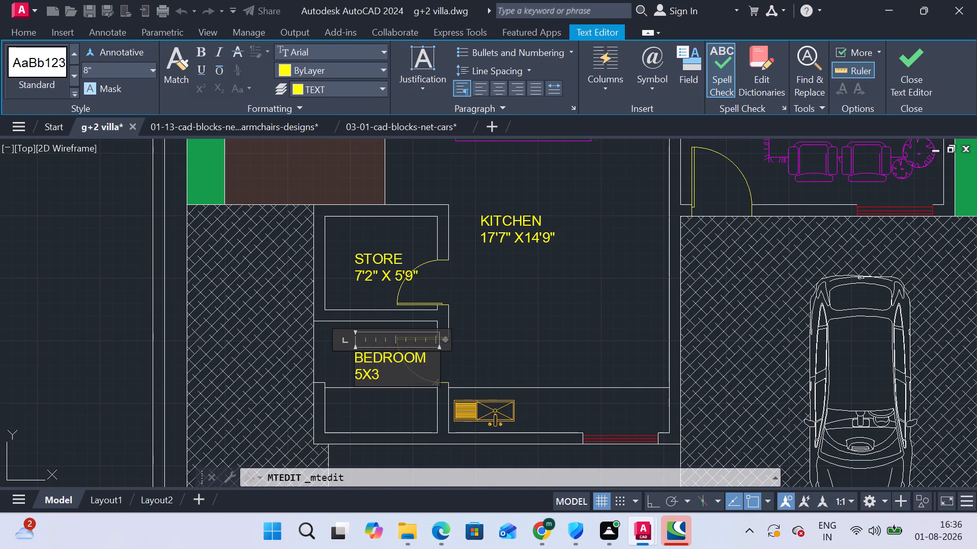
pyautogui.press('BackSpace')
pyautogui.press('BackSpace')
pyautogui.press('BackSpace')
pyautogui.press('BackSpace')
pyautogui.press('BackSpace')
pyautogui.press('BackSpace')
pyautogui.press('BackSpace')
pyautogui.press('BackSpace')
pyautogui.press('BackSpace')
pyautogui.press('BackSpace')
pyautogui.press('BackSpace')
pyautogui.press('BackSpace')
pyautogui.press('BackSpace')
pyautogui.press('BackSpace')
pyautogui.press('BackSpace')
pyautogui.press('BackSpace')
pyautogui.press('BackSpace')
pyautogui.press('BackSpace')
pyautogui.press('BackSpace')
pyautogui.press('BackSpace')
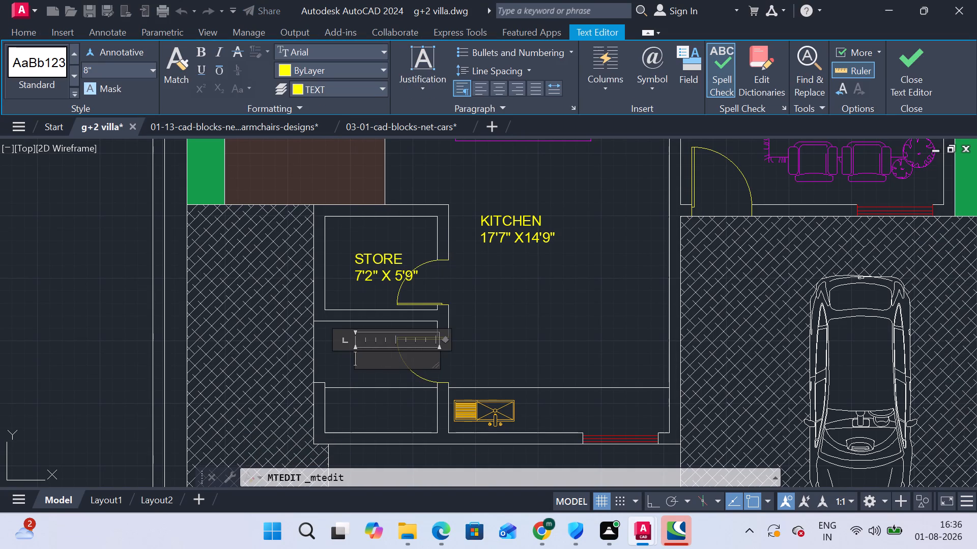
pyautogui.write('WET')
pyautogui.press('space')
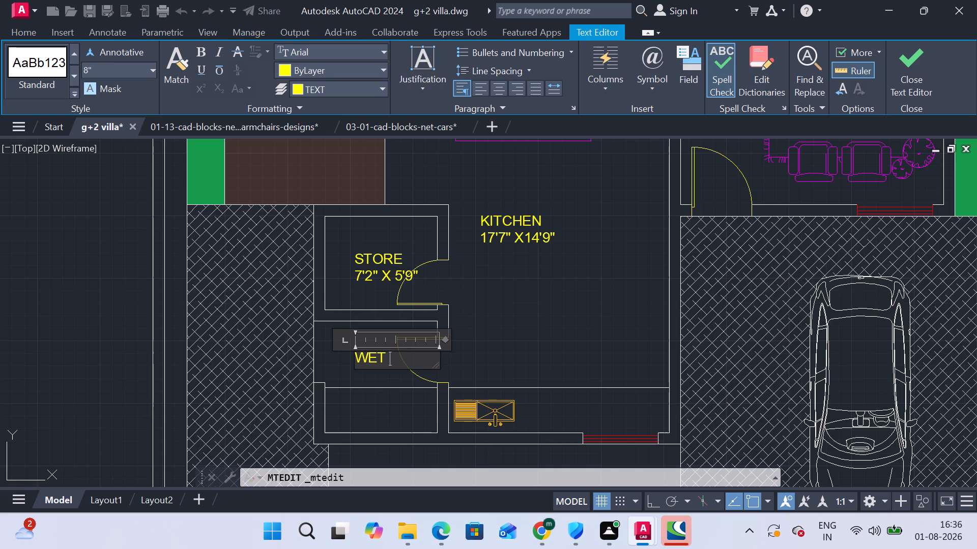
pyautogui.write('KITHCHEN')
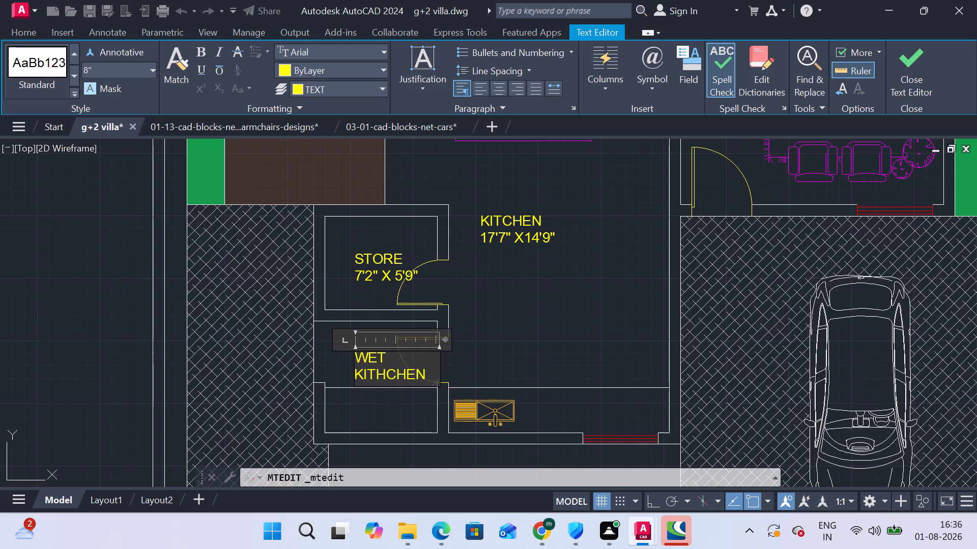
pyautogui.click(386, 375)
pyautogui.press('BackSpace')
# Add the size line 7'6" X 7'5" to the WET KITCHEN label and finish editing it.
pyautogui.click(438, 381)
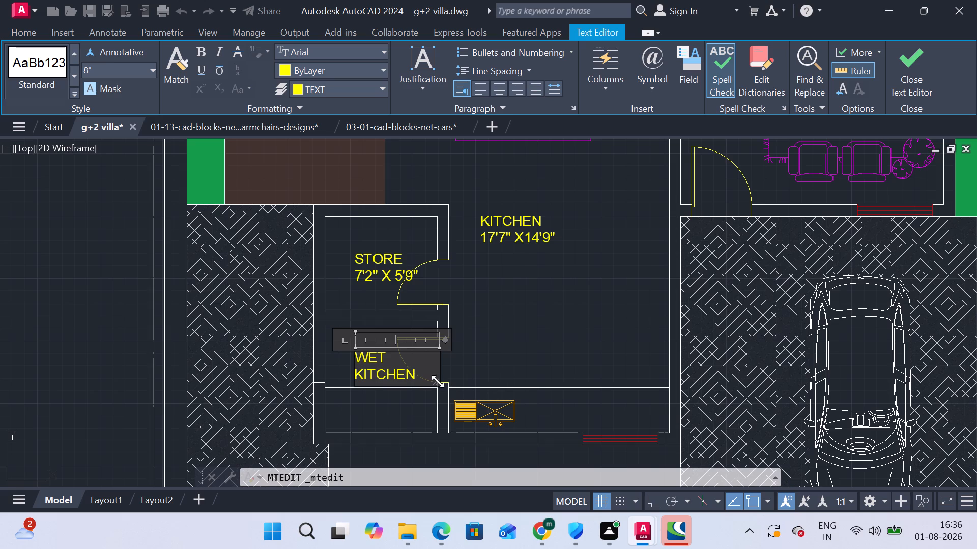
pyautogui.click(427, 377)
pyautogui.press('Return')
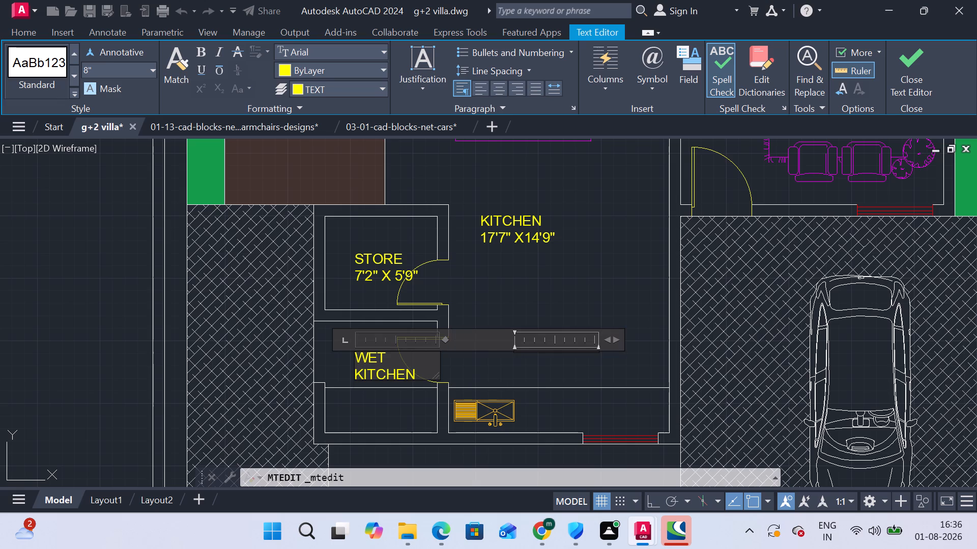
pyautogui.write('7\'6"')
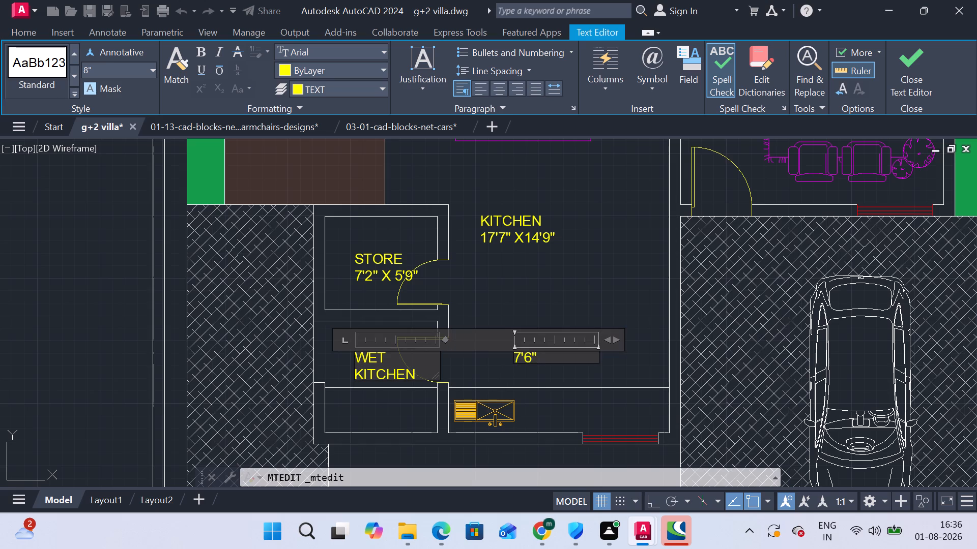
pyautogui.press('space')
pyautogui.write('X')
pyautogui.press('space')
pyautogui.press('7')
pyautogui.write('\'5"')
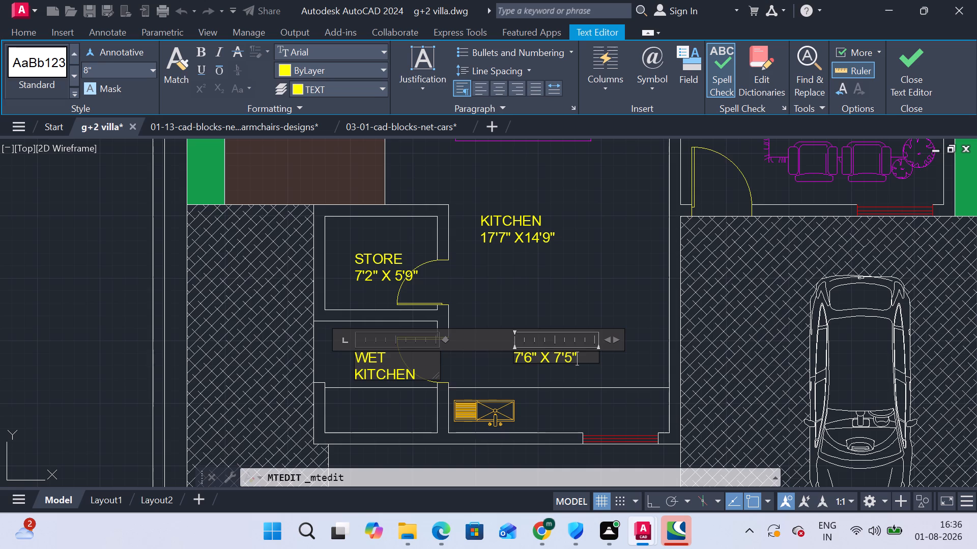
pyautogui.press('Escape')
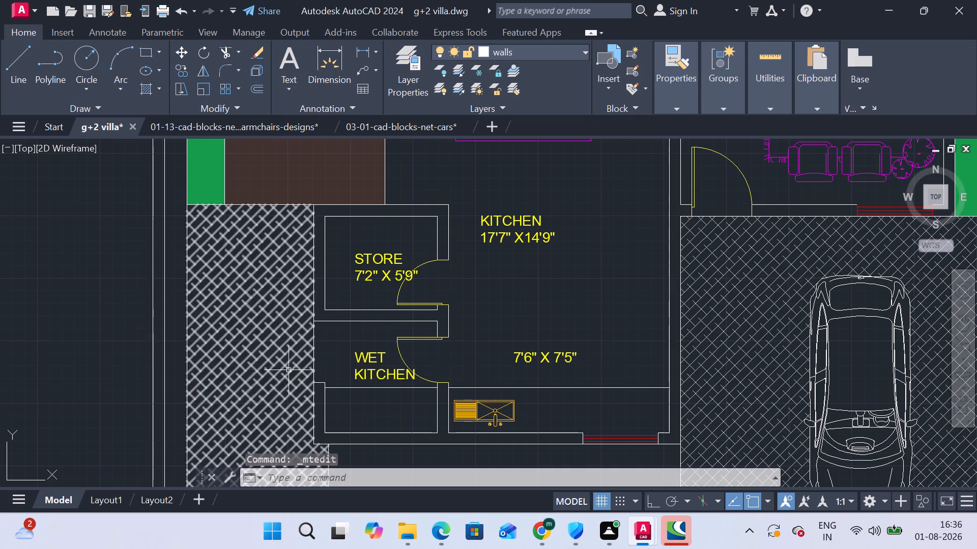
# Widen the WET KITCHEN label's text column so that the room name fits on one line.
pyautogui.click(367, 372)
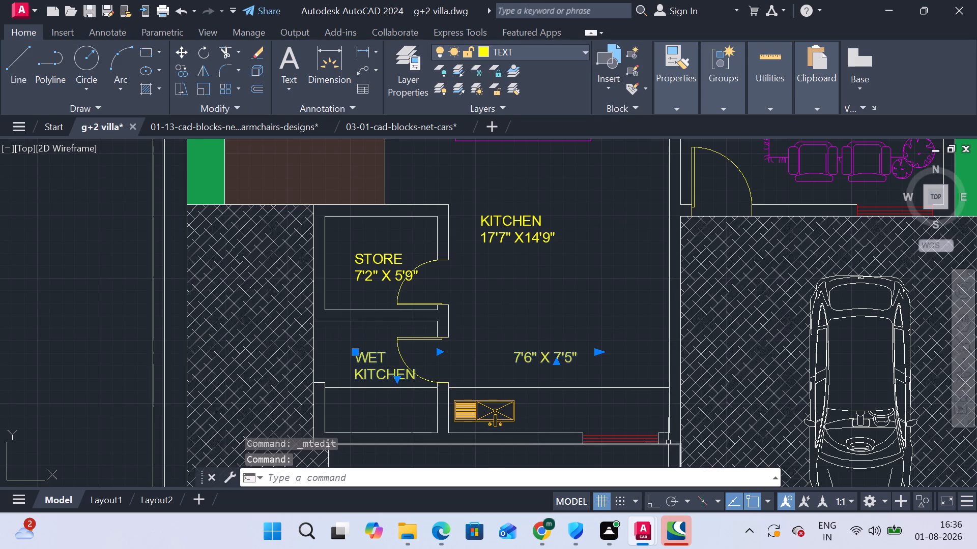
pyautogui.click(440, 350)
pyautogui.click(494, 339)
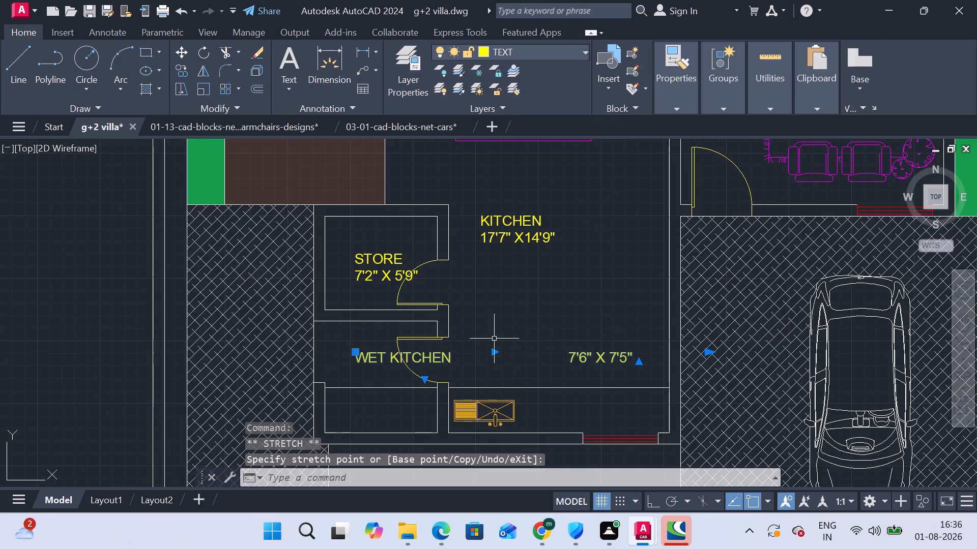
pyautogui.click(501, 370)
pyautogui.click(537, 376)
pyautogui.click(514, 378)
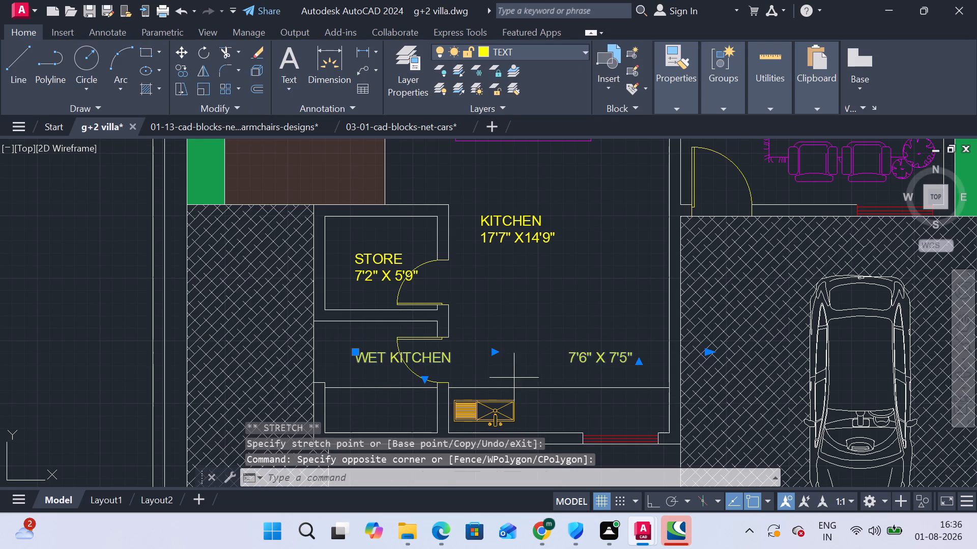
pyautogui.click(530, 369)
pyautogui.click(477, 372)
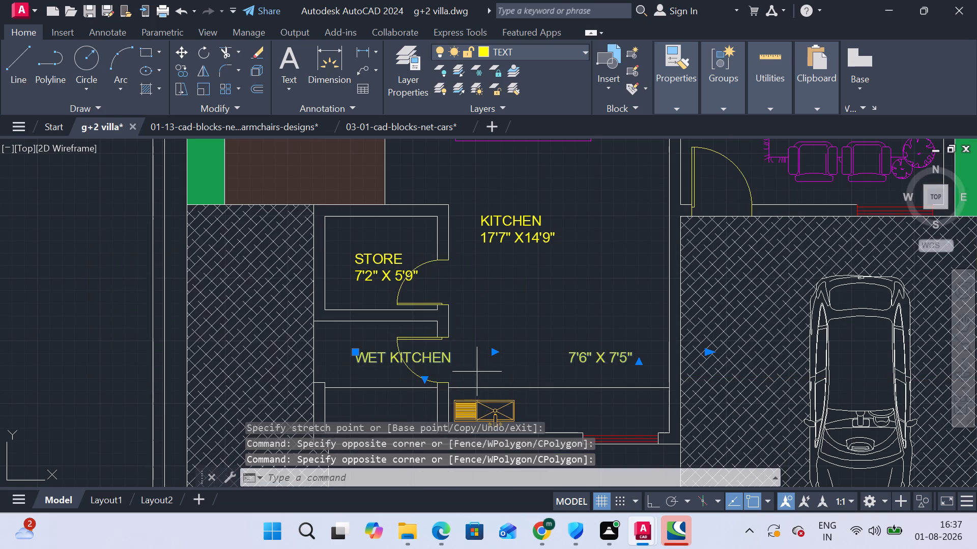
pyautogui.click(456, 360)
pyautogui.click(451, 350)
# Enlarge the WET KITCHEN label's text frame so 7'6" X 7'5" sits directly beneath the name, and finish editing.
pyautogui.doubleClick(447, 359)
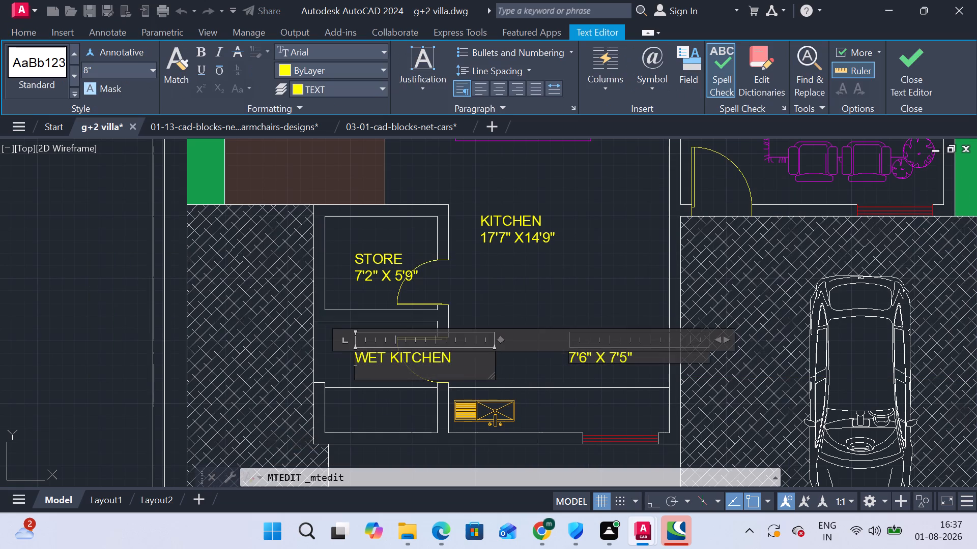
pyautogui.click(425, 375)
pyautogui.click(561, 355)
pyautogui.doubleClick(575, 357)
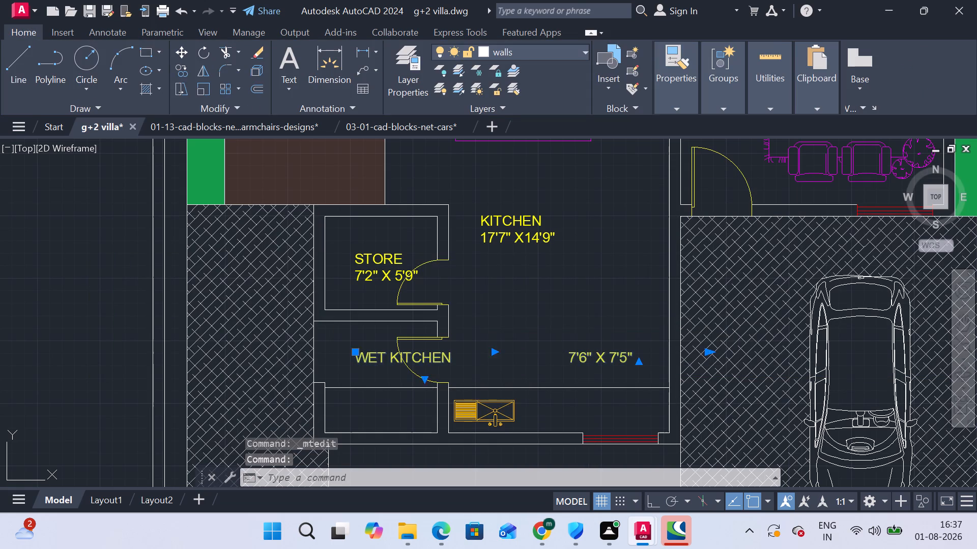
pyautogui.click(571, 357)
pyautogui.press('BackSpace')
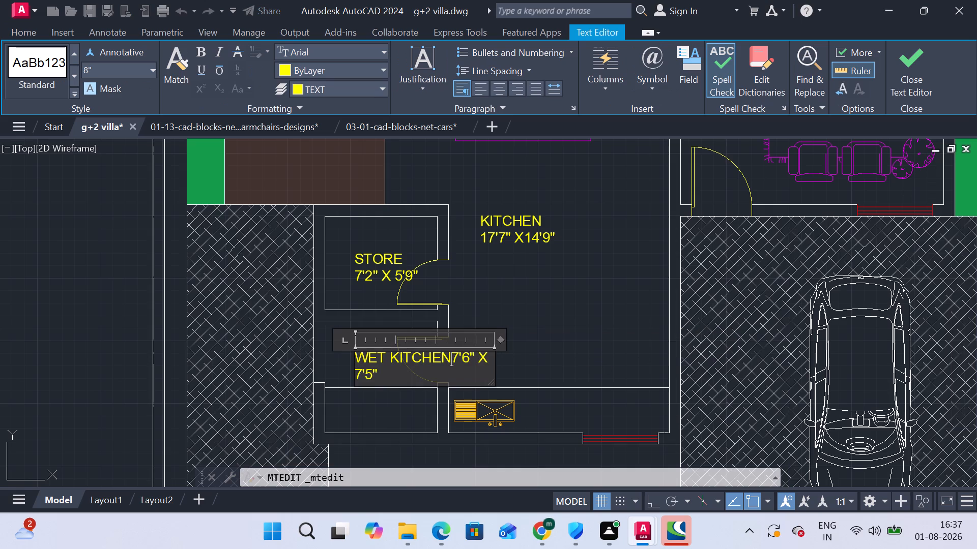
pyautogui.press('Return')
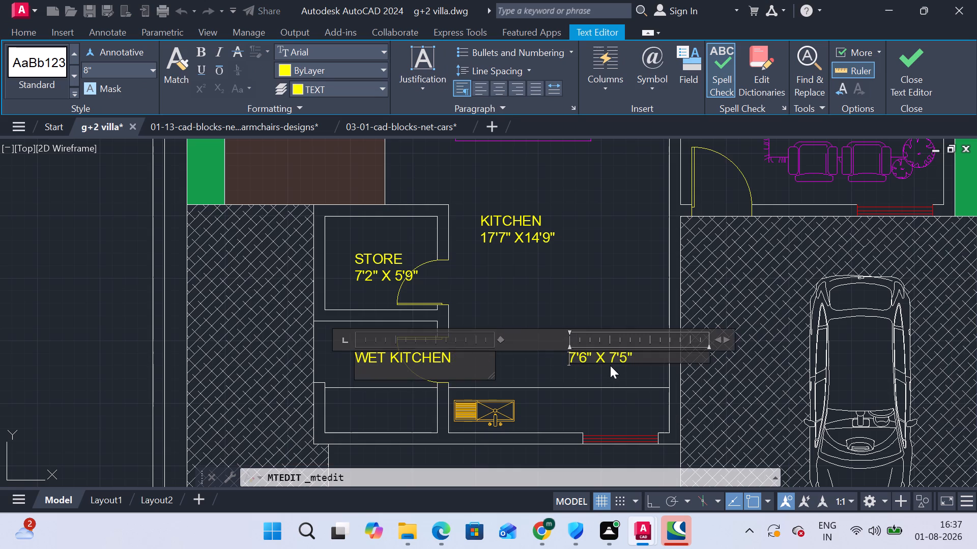
pyautogui.press('BackSpace')
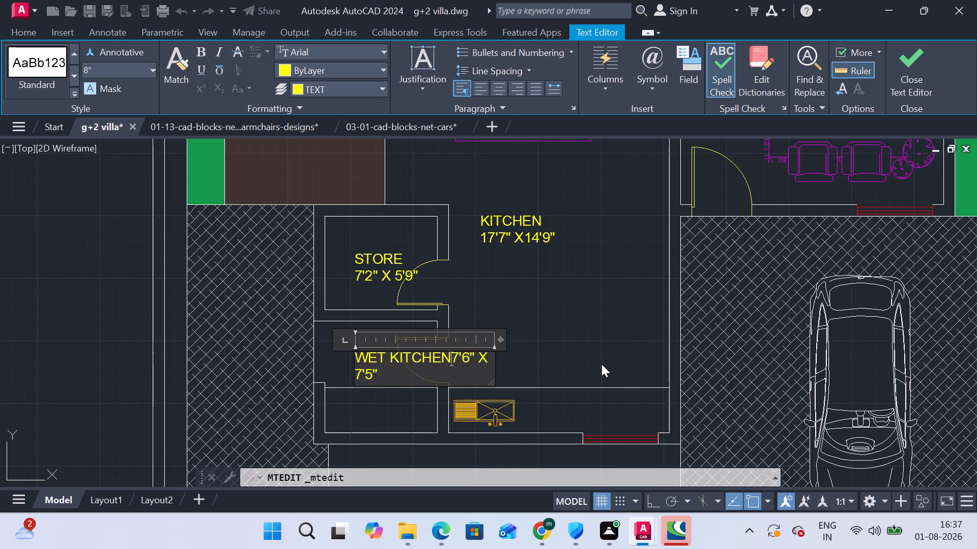
pyautogui.press('Return')
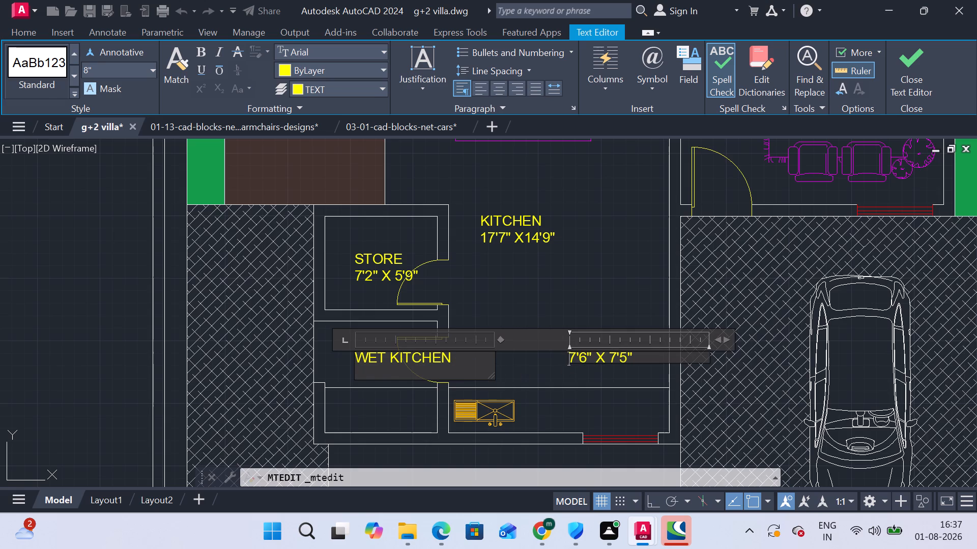
pyautogui.click(487, 368)
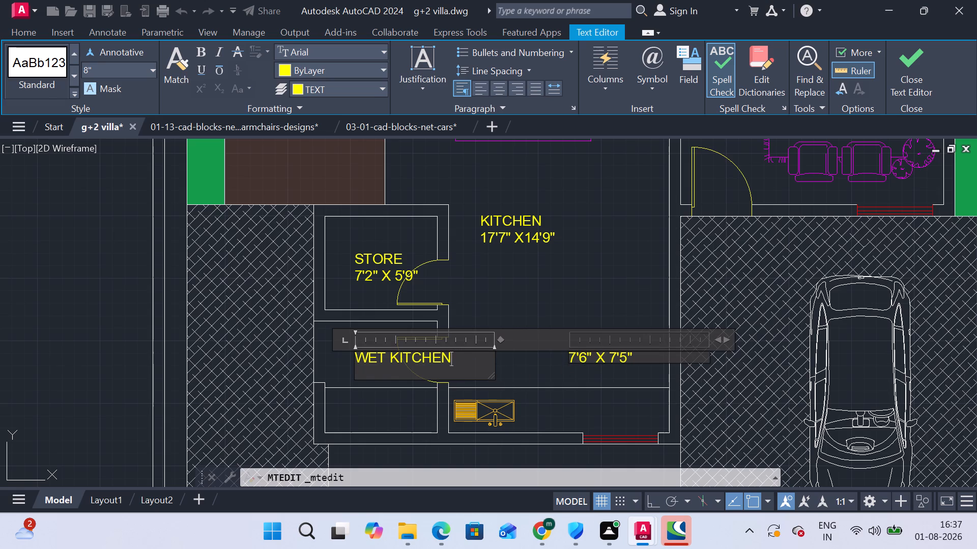
pyautogui.moveTo(461, 352); pyautogui.dragTo(462, 322)
pyautogui.moveTo(492, 357); pyautogui.dragTo(528, 355)
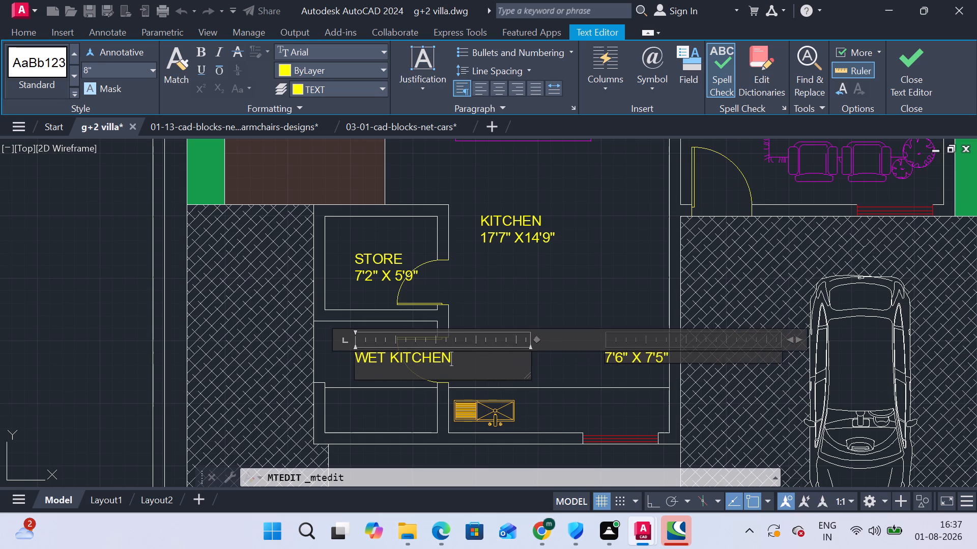
pyautogui.moveTo(487, 379); pyautogui.dragTo(493, 399)
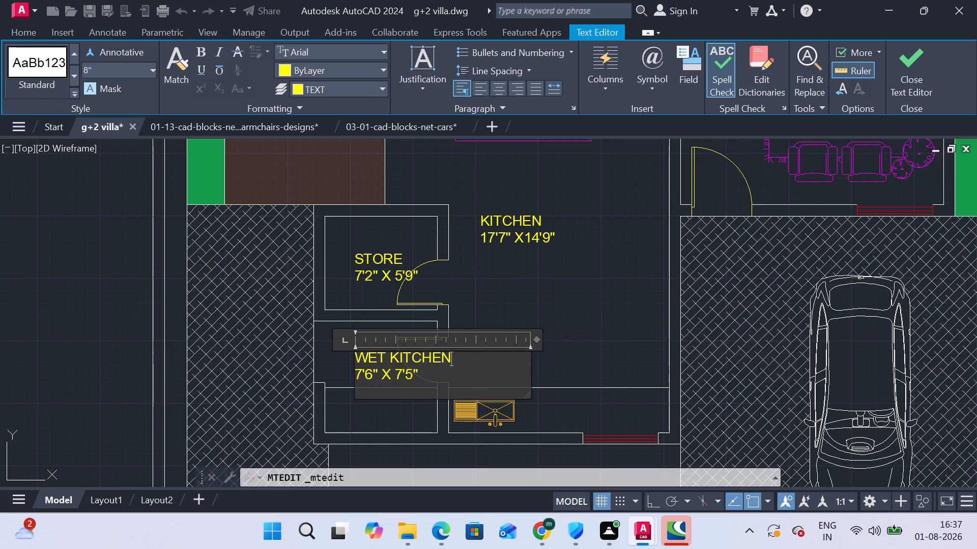
pyautogui.click(486, 373)
pyautogui.click(562, 358)
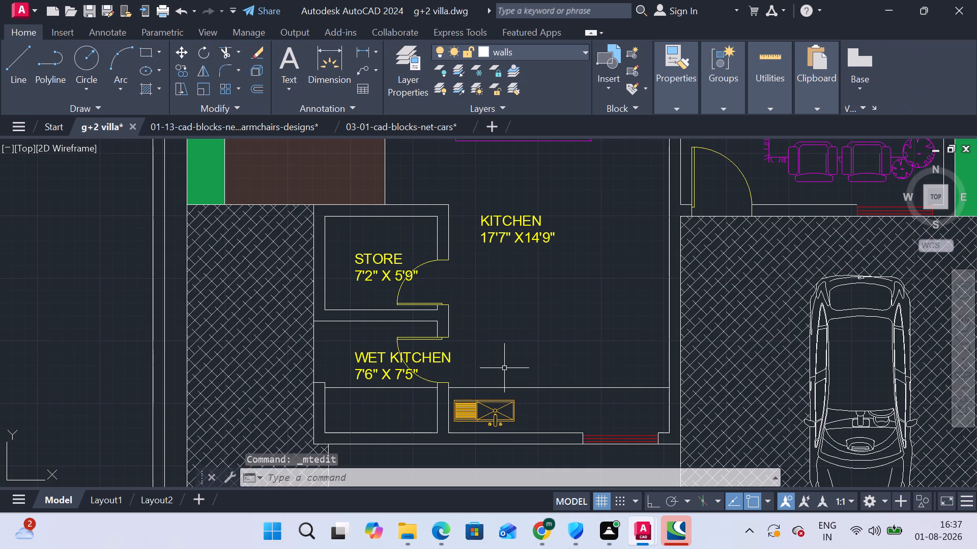
# Look over the labelled ground floor plan and the spare pieces beside it.
pyautogui.scroll(-1, 695, 303)
pyautogui.moveTo(738, 317); pyautogui.dragTo(735, 317, button='middle')
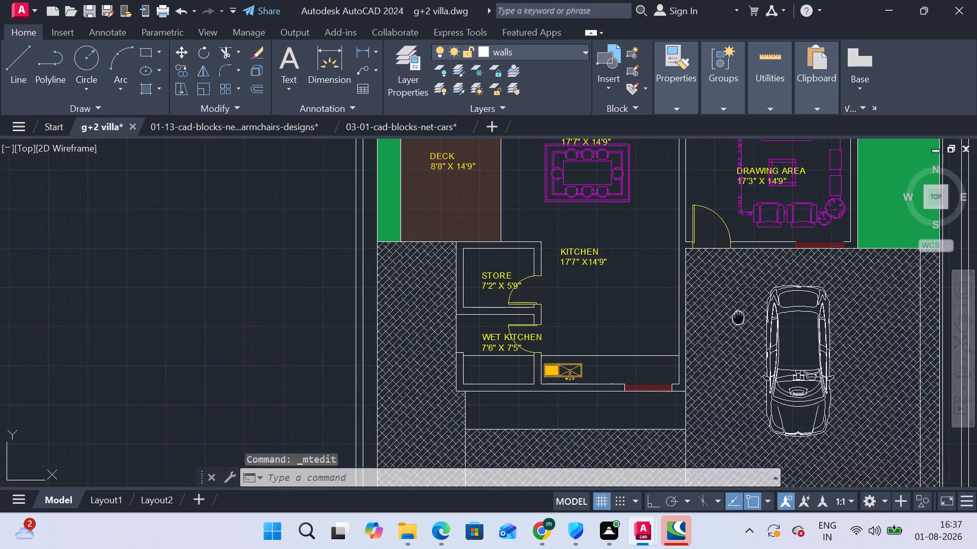
pyautogui.moveTo(735, 317); pyautogui.dragTo(465, 349, button='middle')
pyautogui.scroll(-1, 465, 349)
pyautogui.scroll(-2, 720, 285)
pyautogui.moveTo(704, 256); pyautogui.dragTo(671, 288, button='middle')
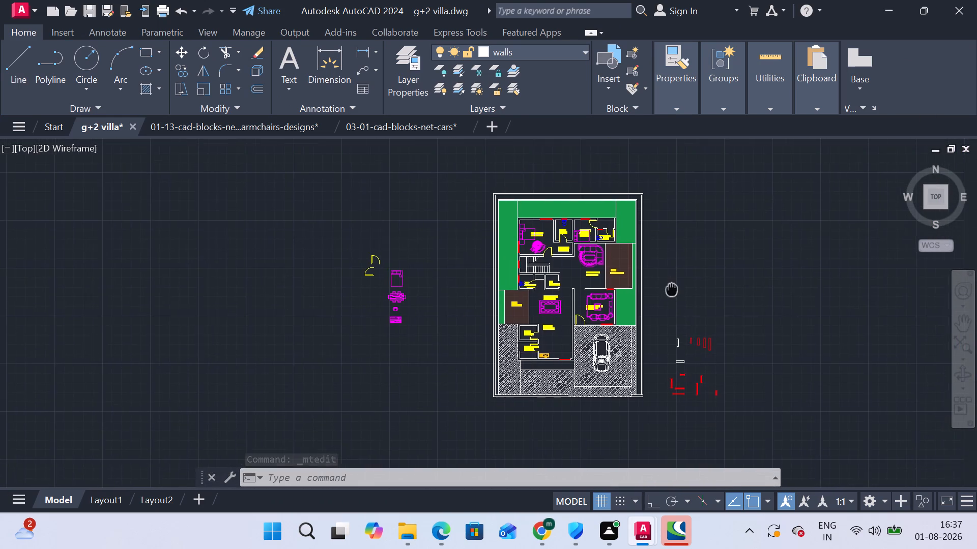
pyautogui.moveTo(671, 288); pyautogui.dragTo(670, 288, button='middle')
pyautogui.scroll(1, 568, 279)
pyautogui.moveTo(647, 294); pyautogui.dragTo(586, 281, button='middle')
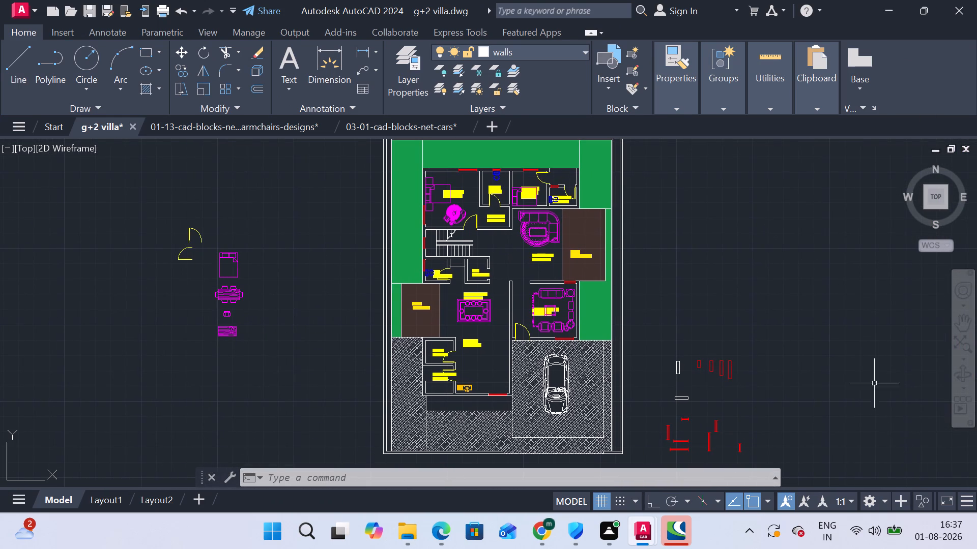
pyautogui.scroll(1, 496, 289)
pyautogui.moveTo(543, 327); pyautogui.dragTo(192, 278, button='middle')
pyautogui.scroll(-1, 328, 257)
pyautogui.scroll(-1, 398, 297)
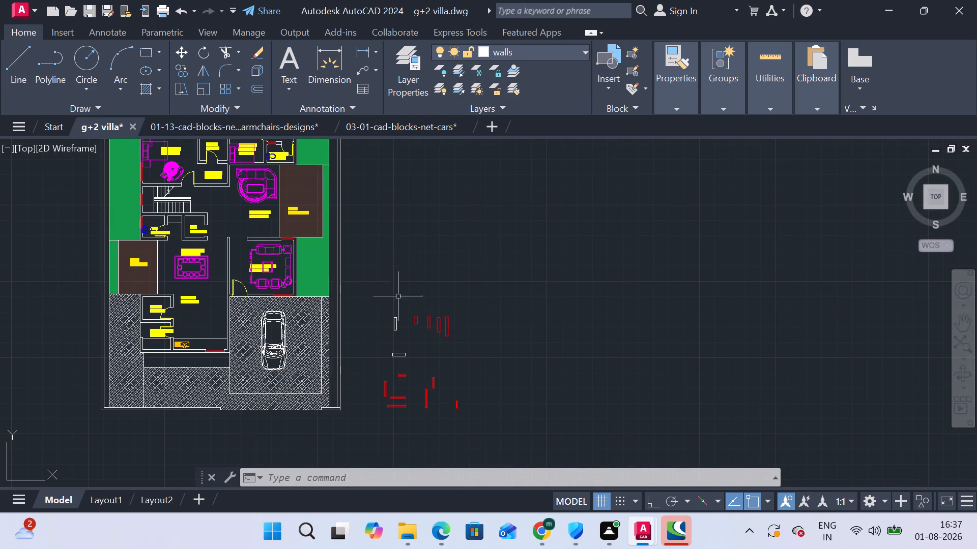
pyautogui.scroll(-1, 398, 297)
pyautogui.scroll(1, 389, 300)
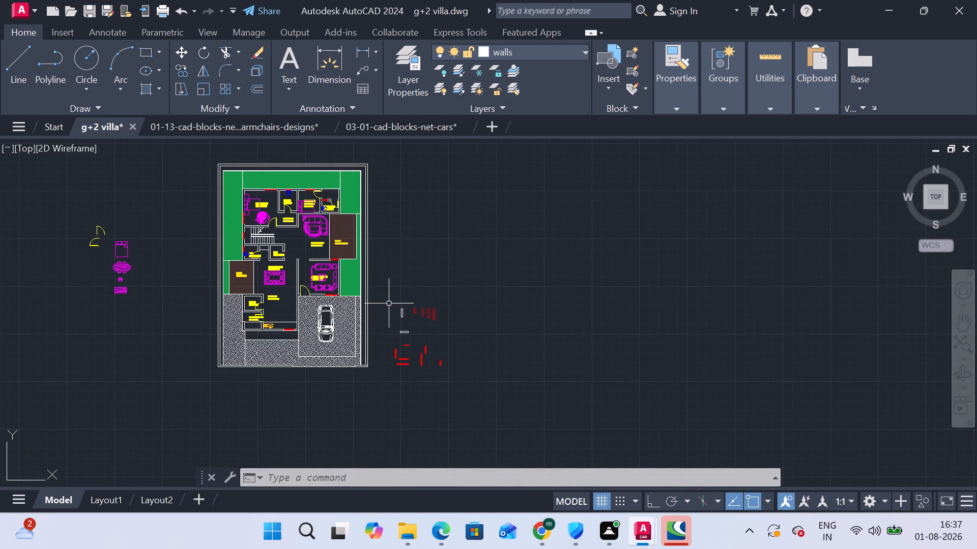
pyautogui.scroll(1, 388, 305)
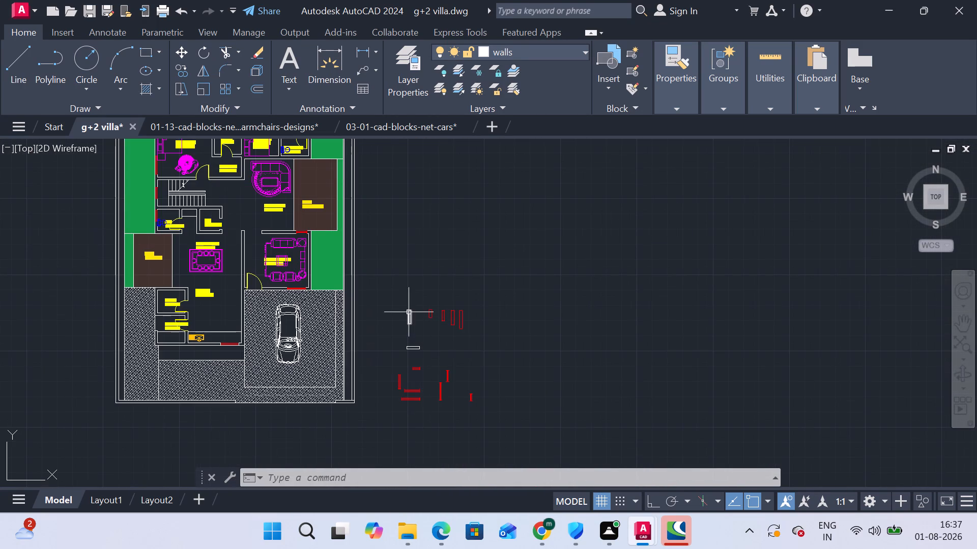
pyautogui.click(394, 283)
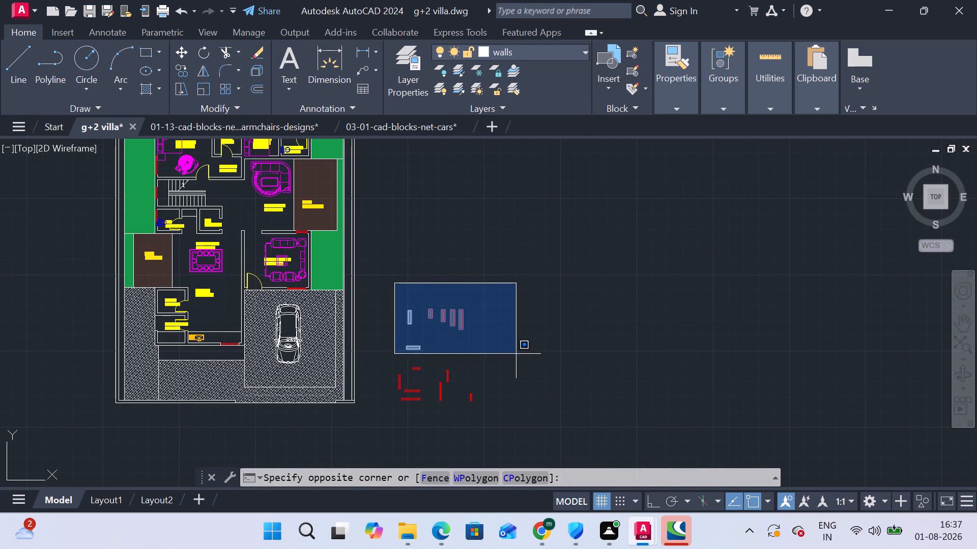
pyautogui.click(450, 280)
pyautogui.scroll(-2, 464, 331)
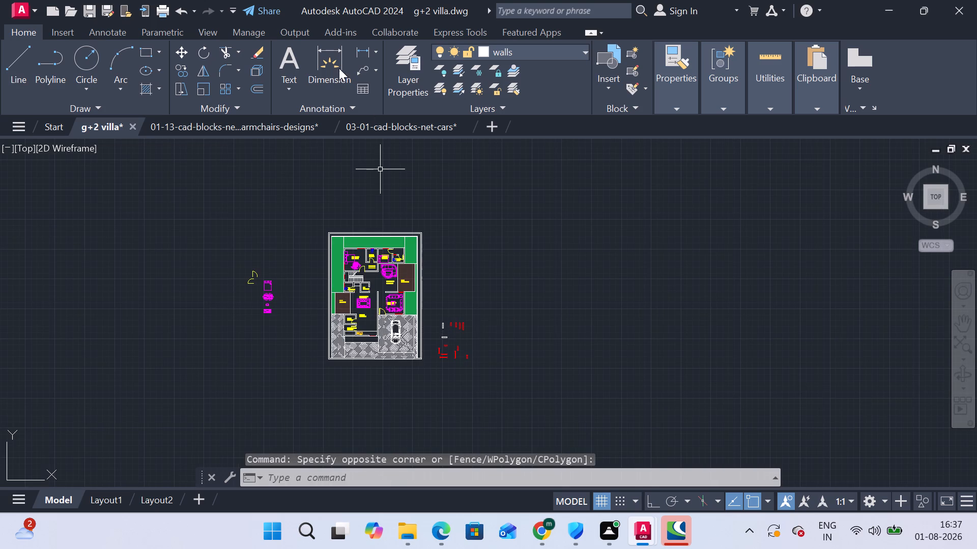
# Add the single-line text GROUND FLOOR below the ground floor plan, about 20' high with a rotation of 0.
pyautogui.click(289, 84)
pyautogui.click(316, 150)
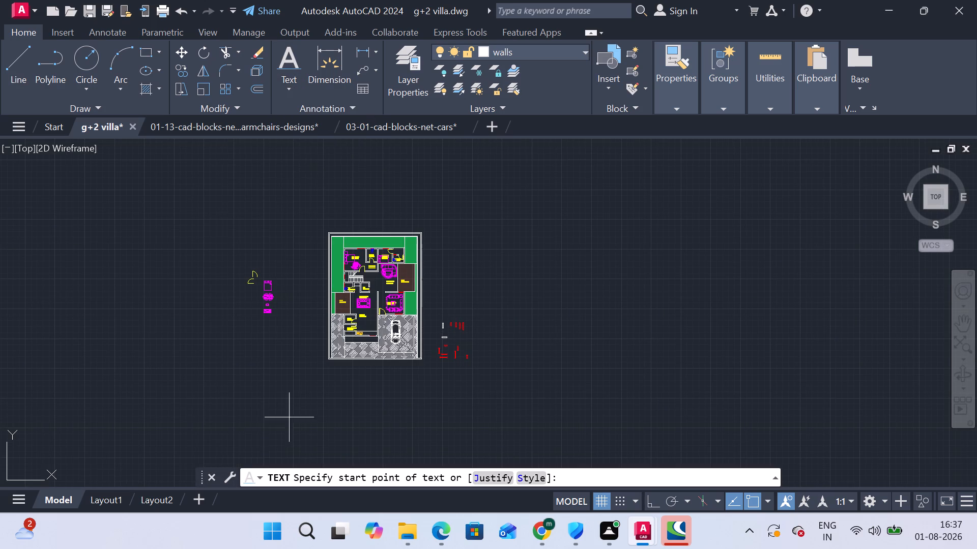
pyautogui.moveTo(333, 347); pyautogui.dragTo(305, 225, button='middle')
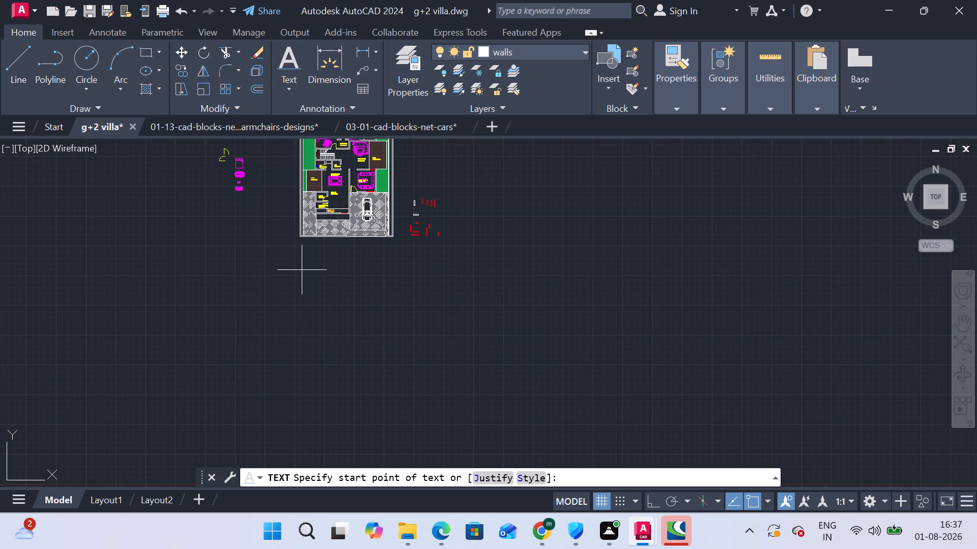
pyautogui.click(281, 90)
pyautogui.click(308, 135)
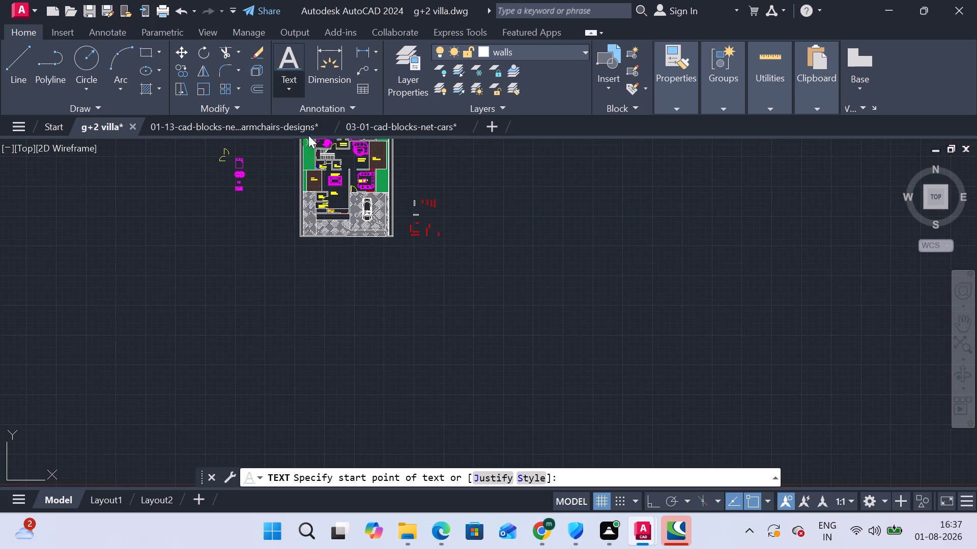
pyautogui.click(305, 269)
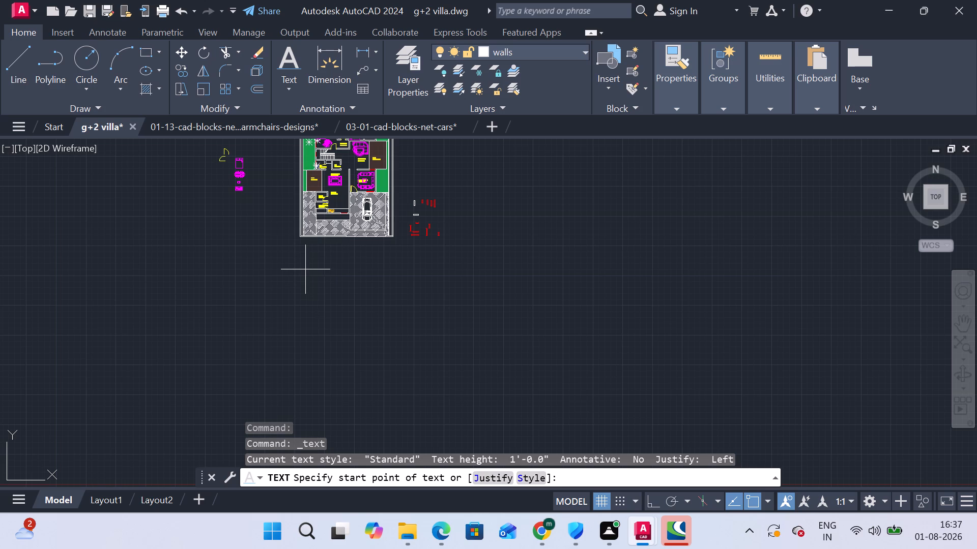
pyautogui.click(306, 298)
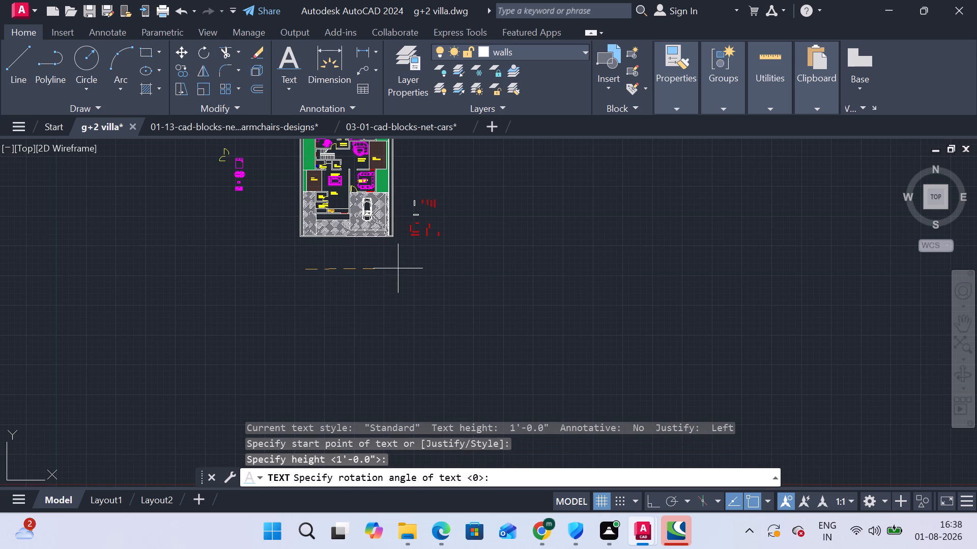
pyautogui.press('F8')
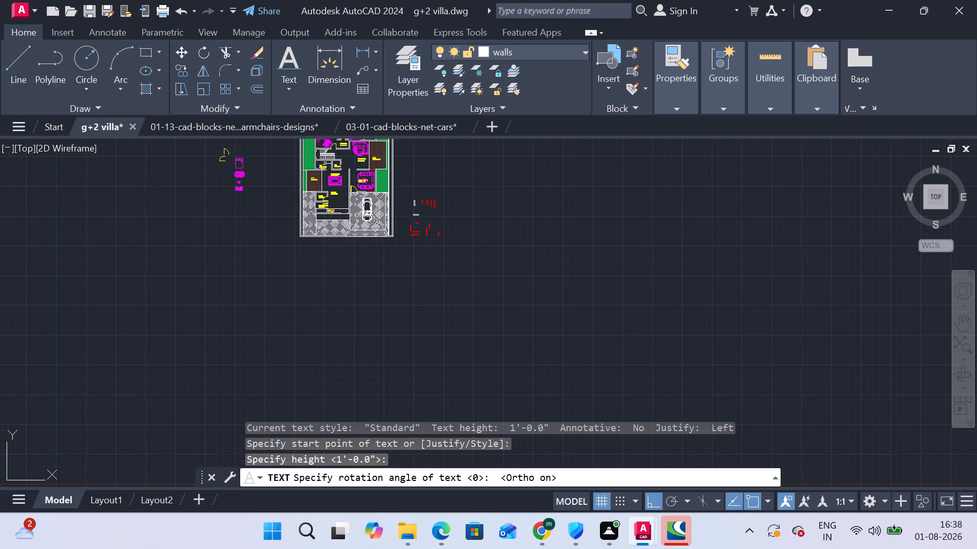
pyautogui.press('Return')
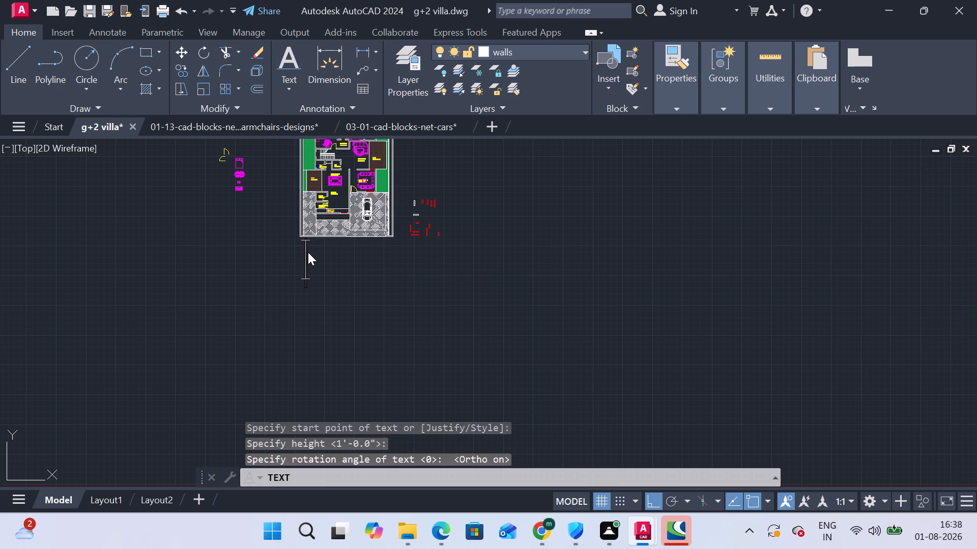
pyautogui.write('GR')
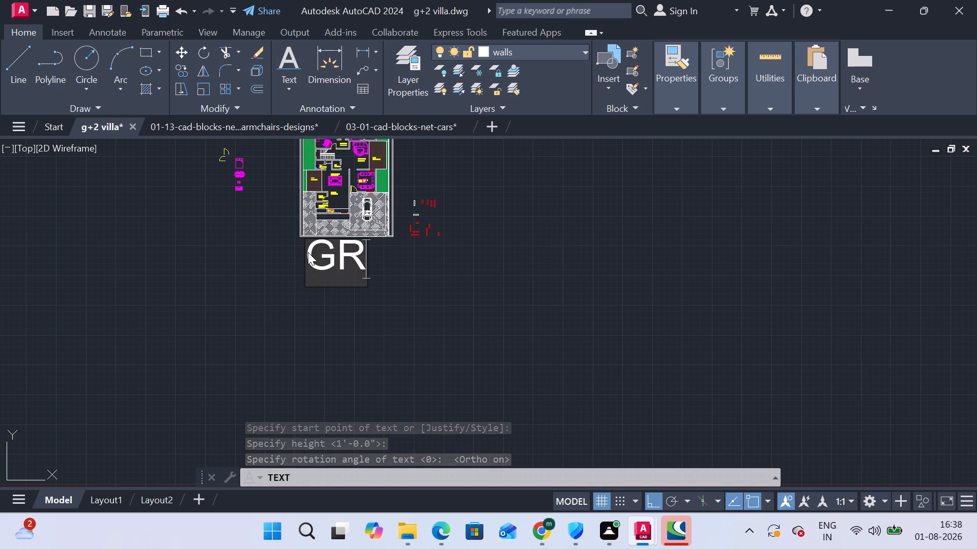
pyautogui.press('o')
pyautogui.write('UND')
pyautogui.press('space')
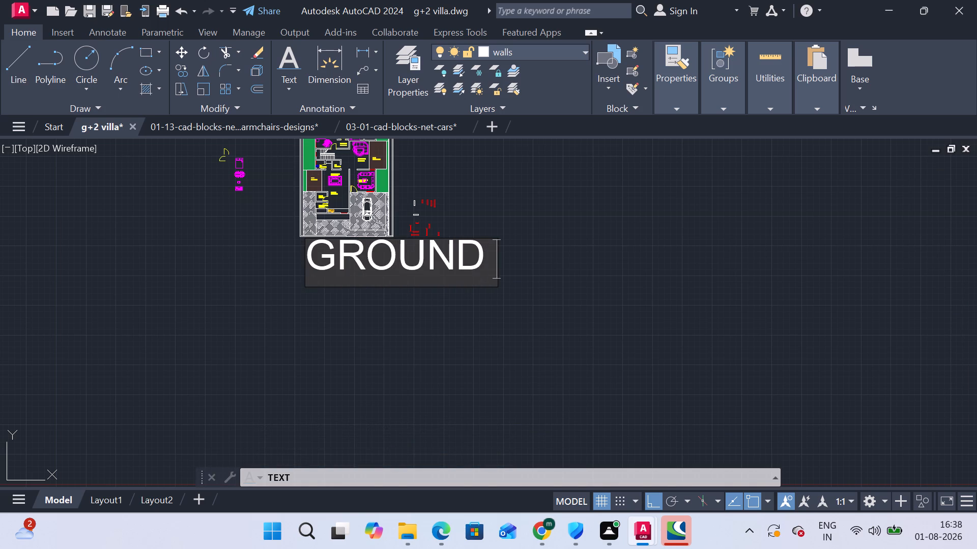
pyautogui.press('f')
pyautogui.write('LOOR')
pyautogui.press('Return')
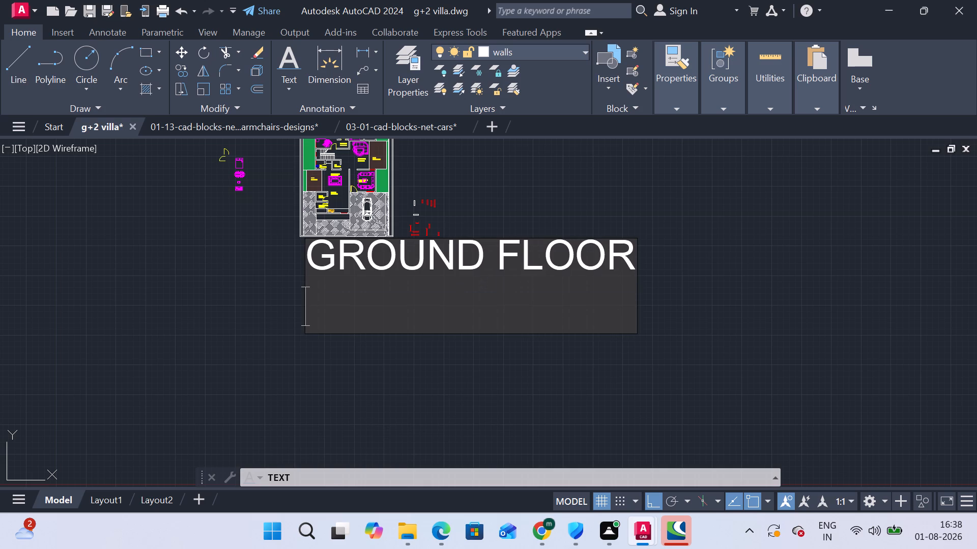
pyautogui.press('Escape')
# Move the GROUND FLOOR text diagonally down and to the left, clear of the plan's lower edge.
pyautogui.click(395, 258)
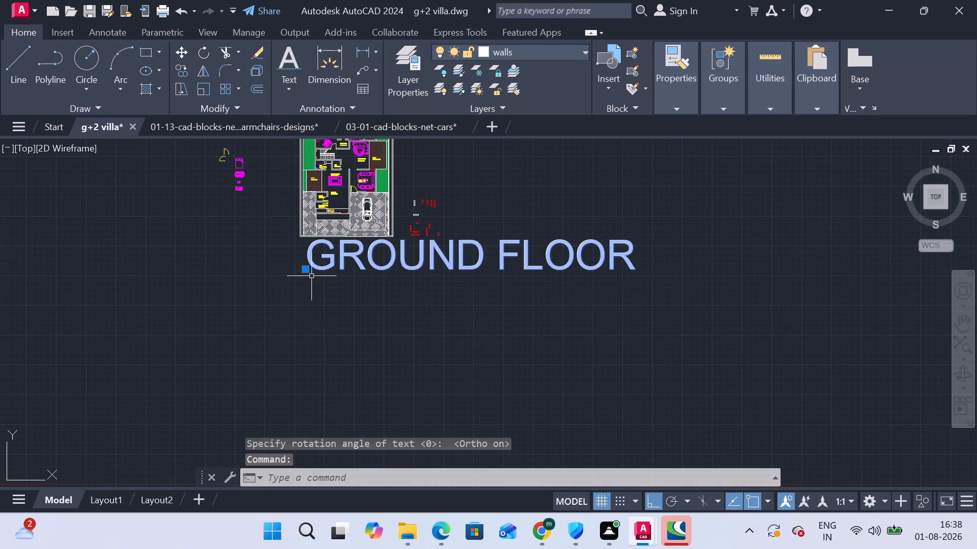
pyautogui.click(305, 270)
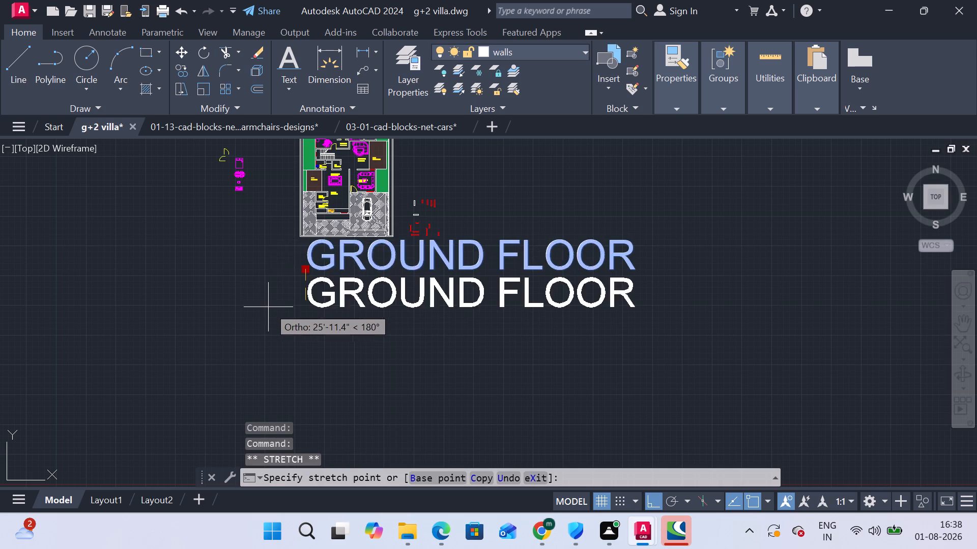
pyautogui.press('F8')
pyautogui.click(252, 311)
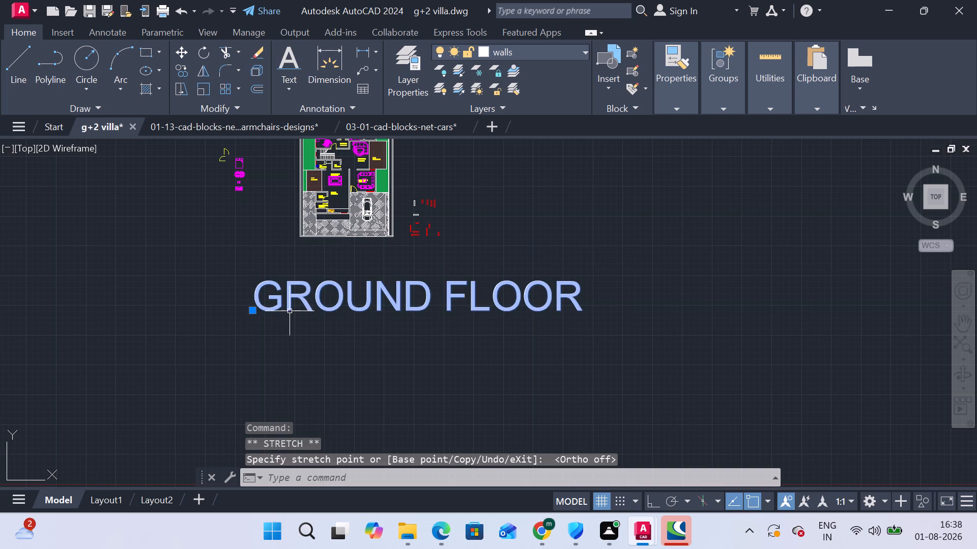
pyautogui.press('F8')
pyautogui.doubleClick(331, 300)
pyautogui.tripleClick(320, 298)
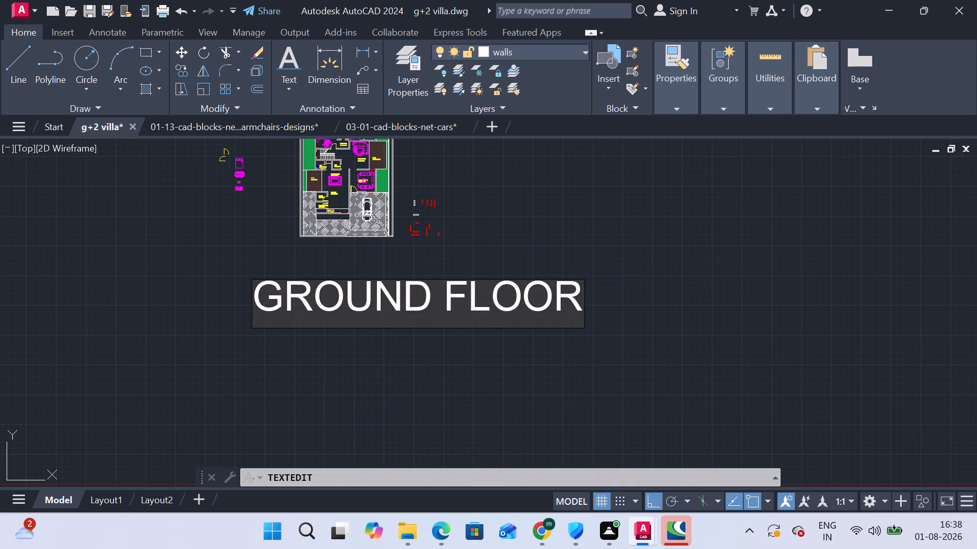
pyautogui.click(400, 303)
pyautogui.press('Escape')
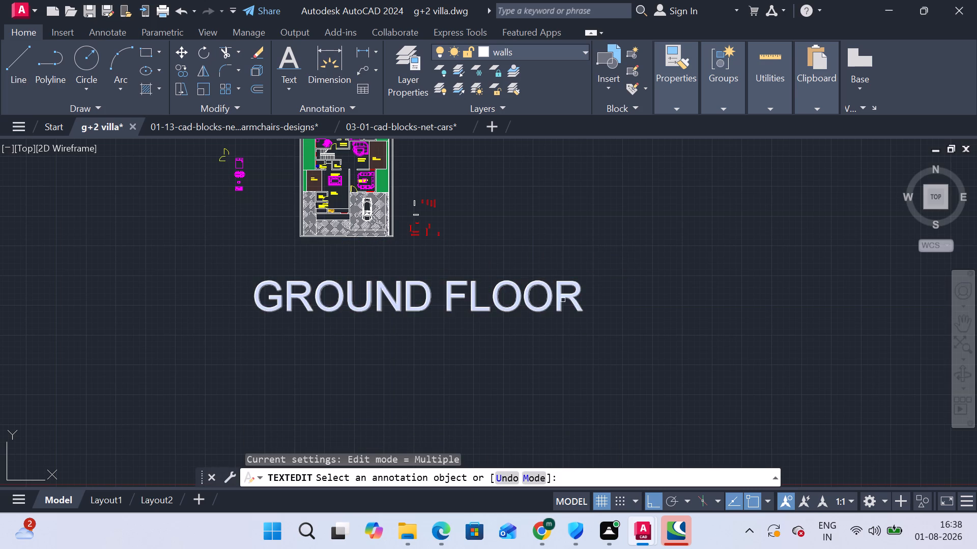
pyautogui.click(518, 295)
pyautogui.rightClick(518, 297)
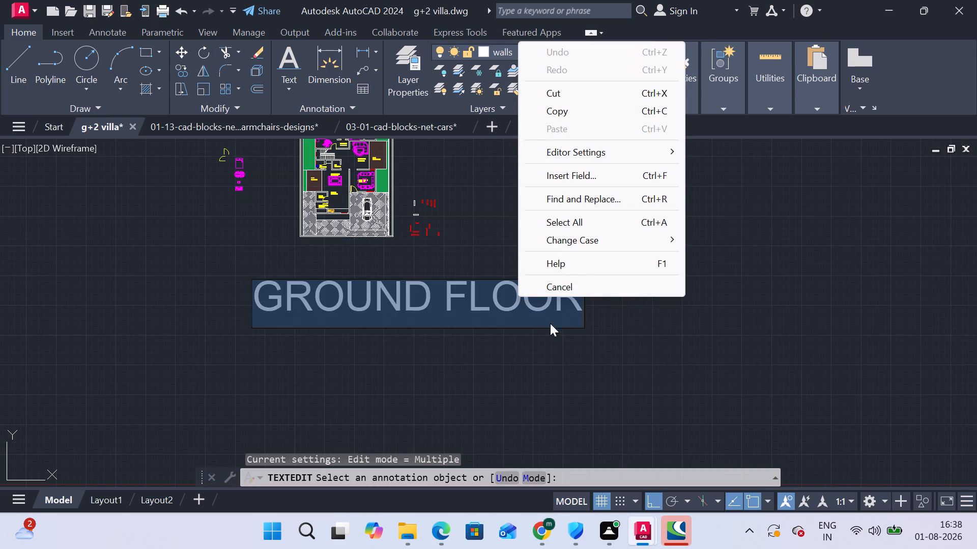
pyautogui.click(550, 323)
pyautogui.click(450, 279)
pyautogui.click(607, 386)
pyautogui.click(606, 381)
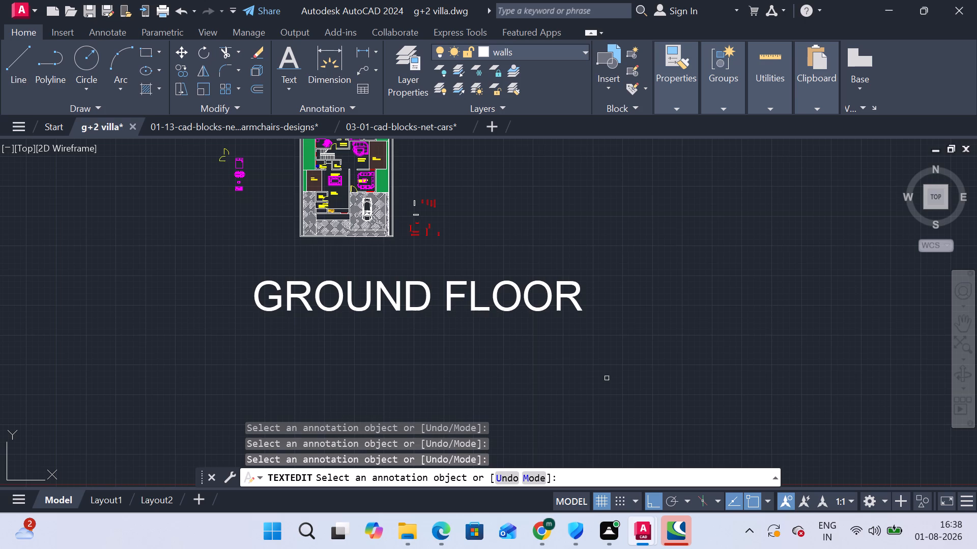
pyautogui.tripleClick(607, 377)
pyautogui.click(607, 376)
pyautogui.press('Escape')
# Try heights of 1'6" and 2' for the GROUND FLOOR text, and settle on a height of 5'.
pyautogui.click(504, 311)
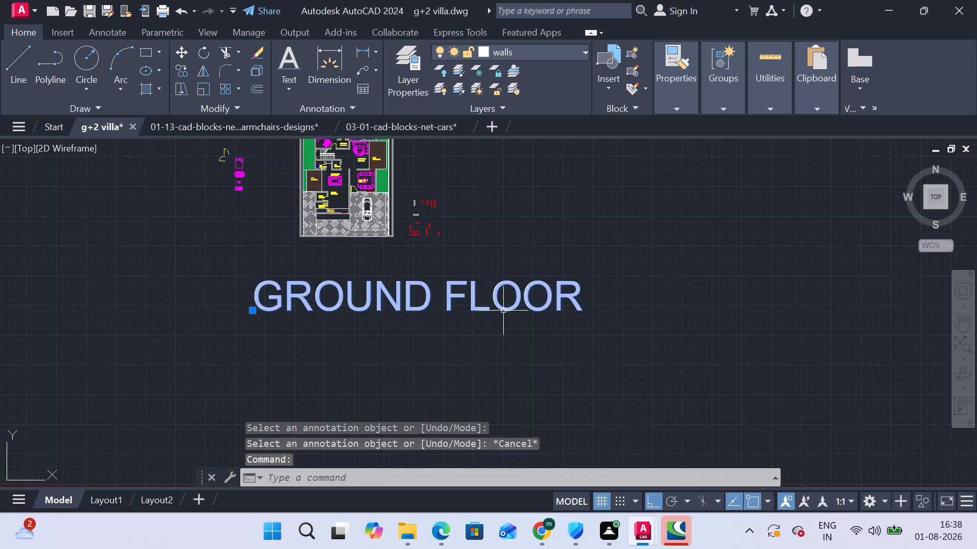
pyautogui.rightClick(503, 311)
pyautogui.click(574, 501)
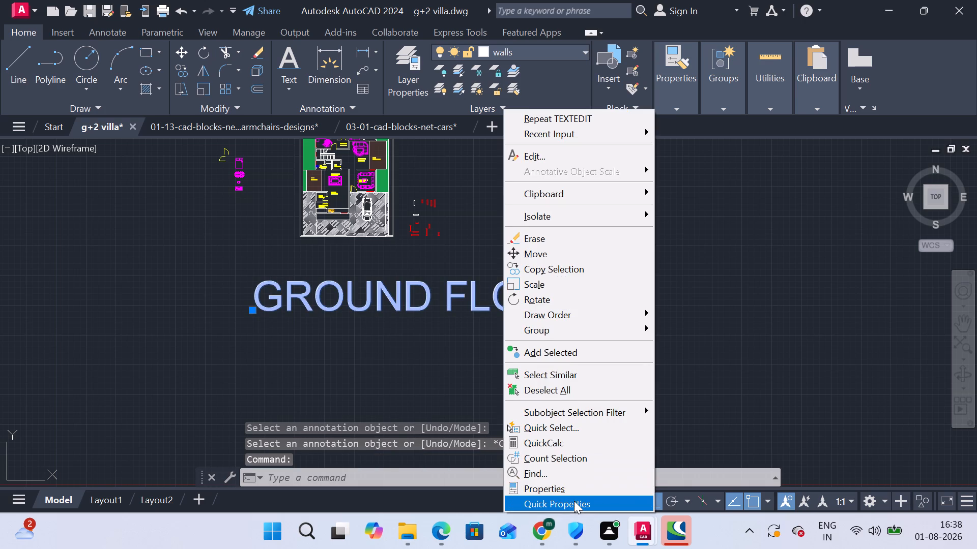
pyautogui.click(749, 467)
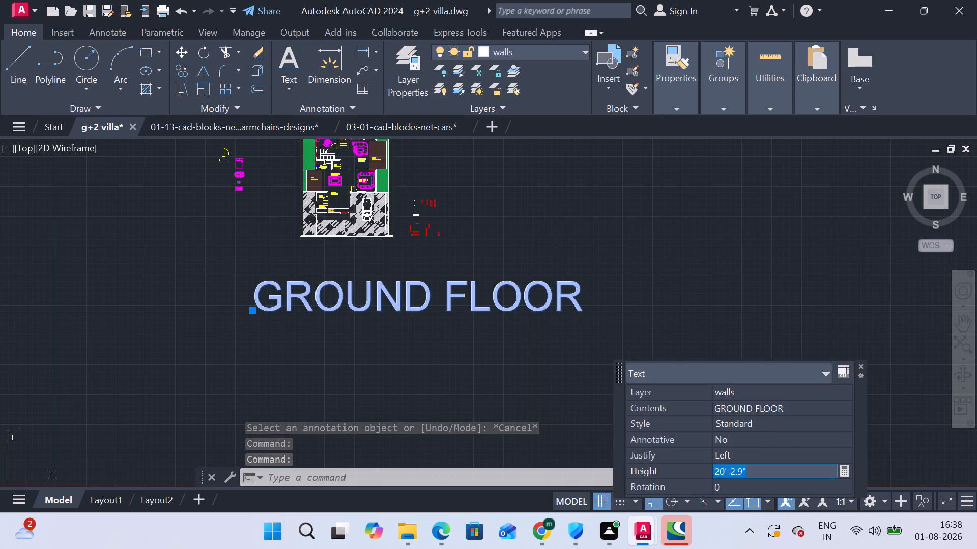
pyautogui.press('1')
pyautogui.write('\'6"')
pyautogui.press('Return')
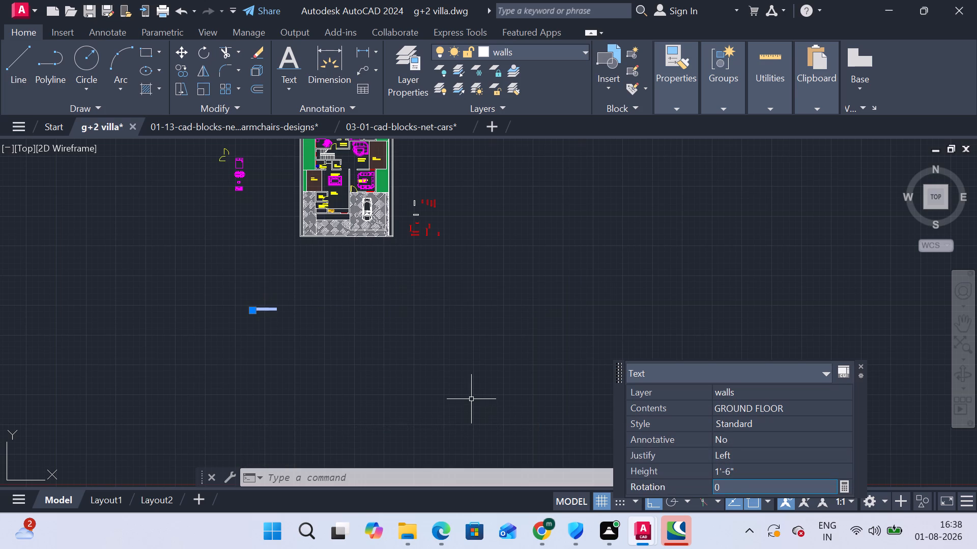
pyautogui.click(751, 467)
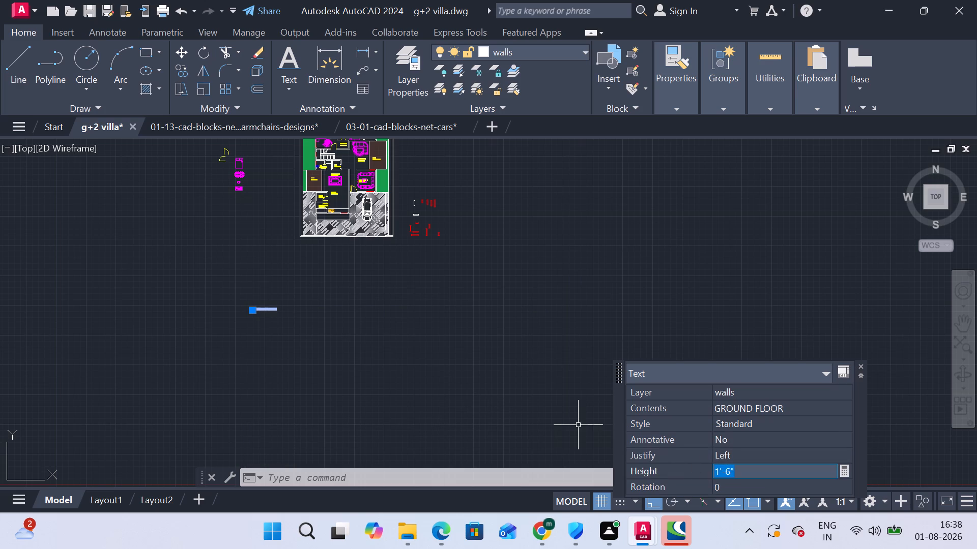
pyautogui.press('2')
pyautogui.press("'")
pyautogui.press('Return')
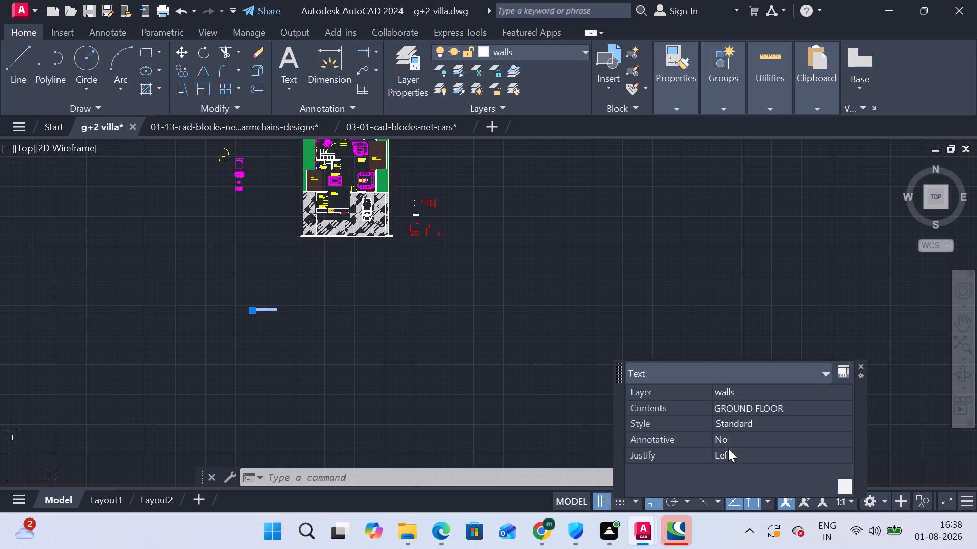
pyautogui.click(732, 461)
pyautogui.click(731, 464)
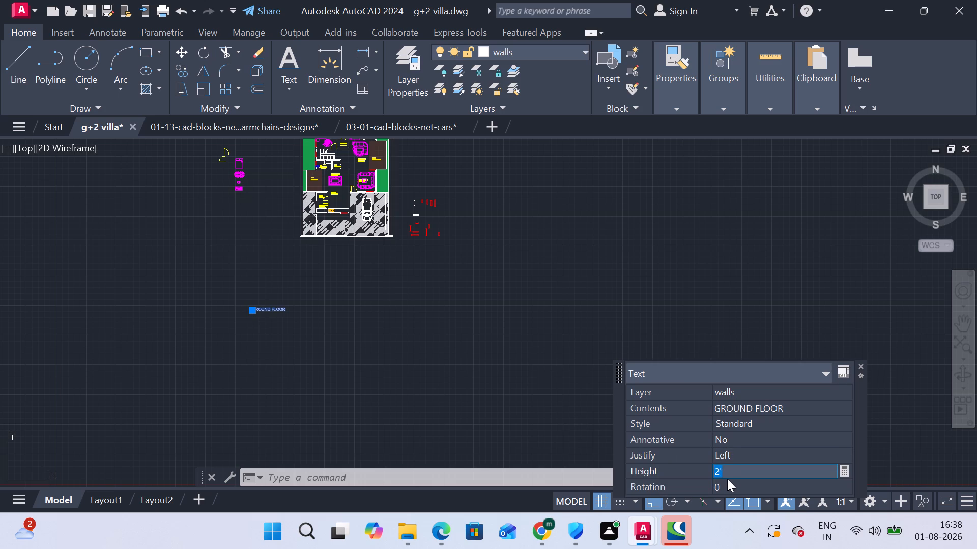
pyautogui.write("5'")
pyautogui.press('Return')
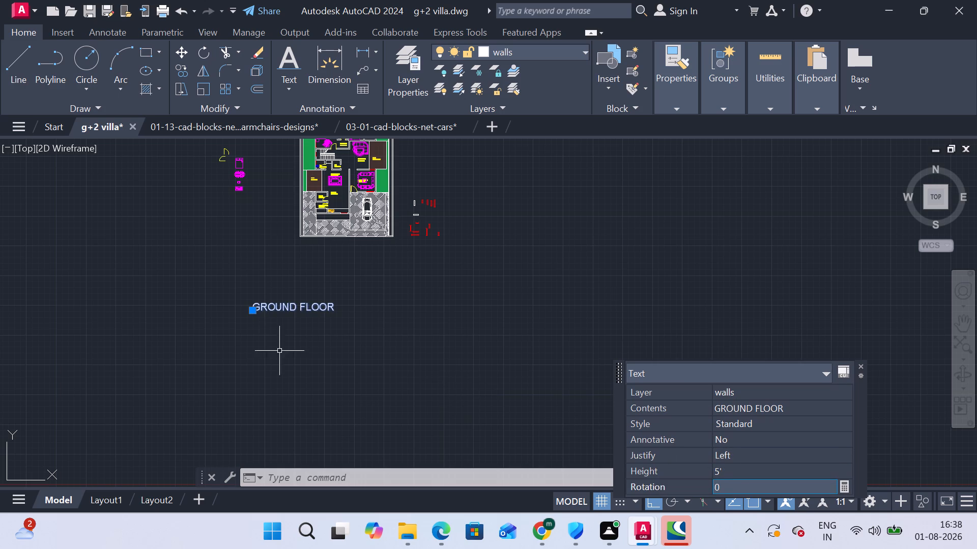
pyautogui.click(365, 312)
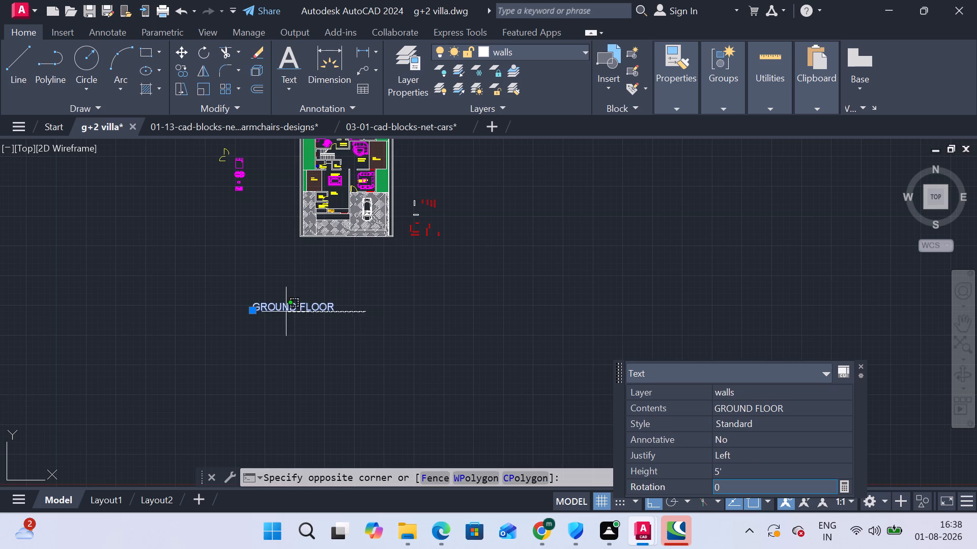
pyautogui.click(282, 407)
pyautogui.press('Escape')
# Move the GROUND FLOOR text up so that it sits centred just beneath the plan.
pyautogui.click(255, 319)
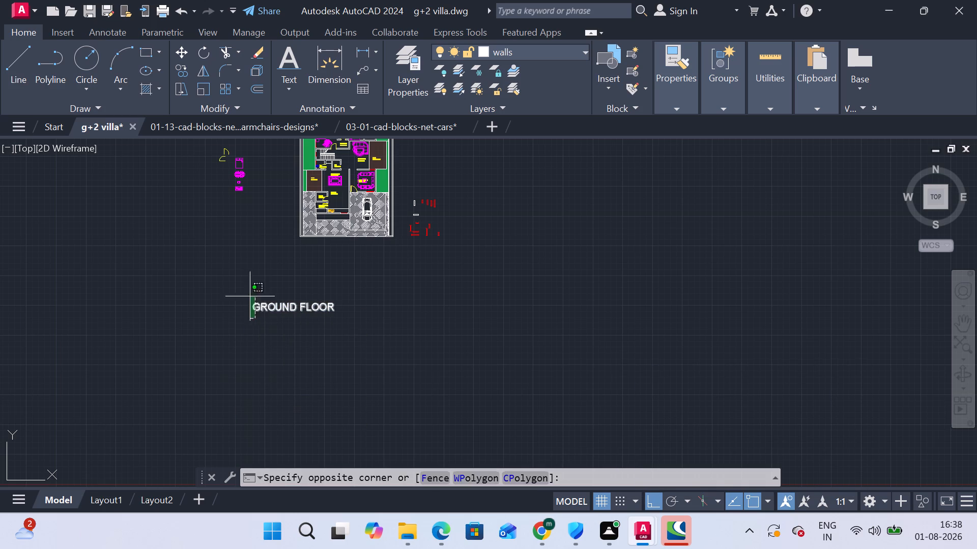
pyautogui.click(251, 291)
pyautogui.click(253, 302)
pyautogui.click(249, 308)
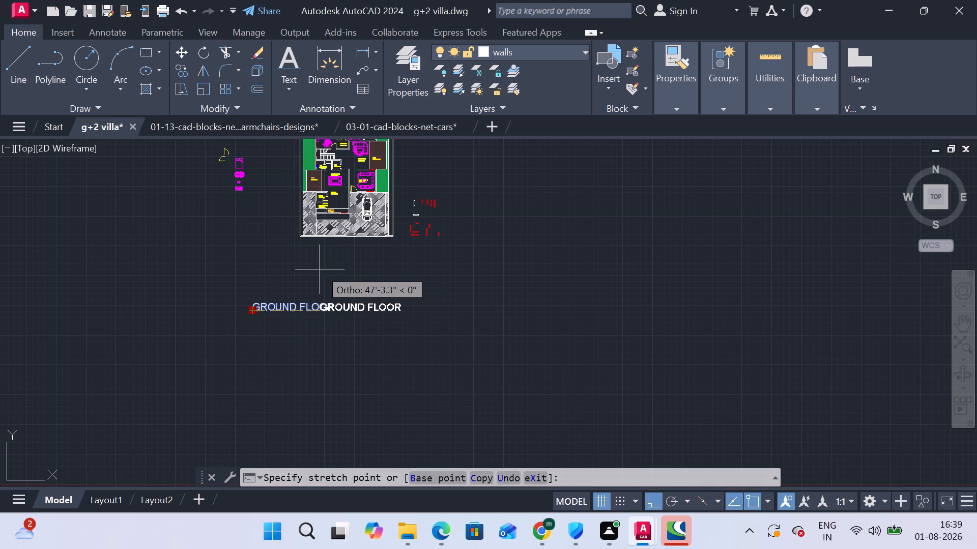
pyautogui.press('F8')
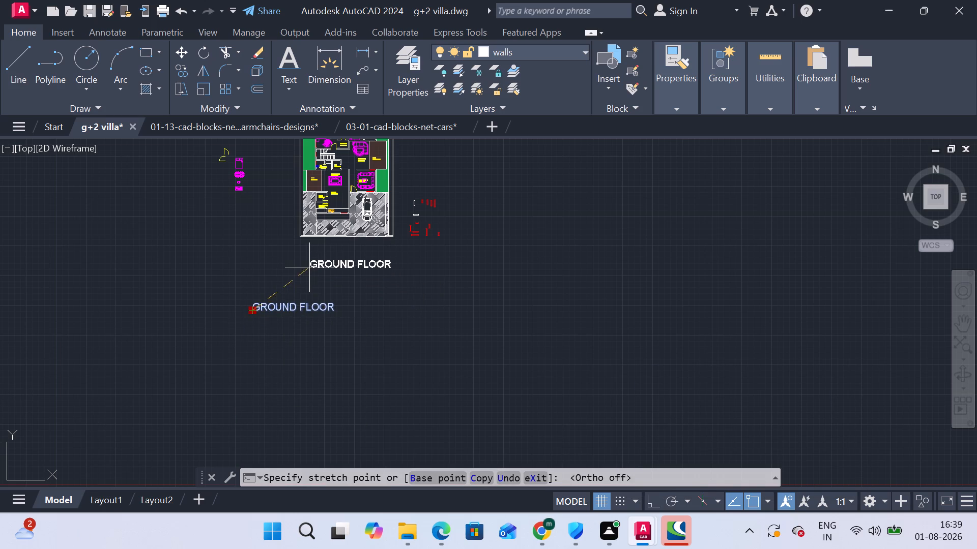
pyautogui.click(309, 266)
pyautogui.press('F8')
pyautogui.press('Escape')
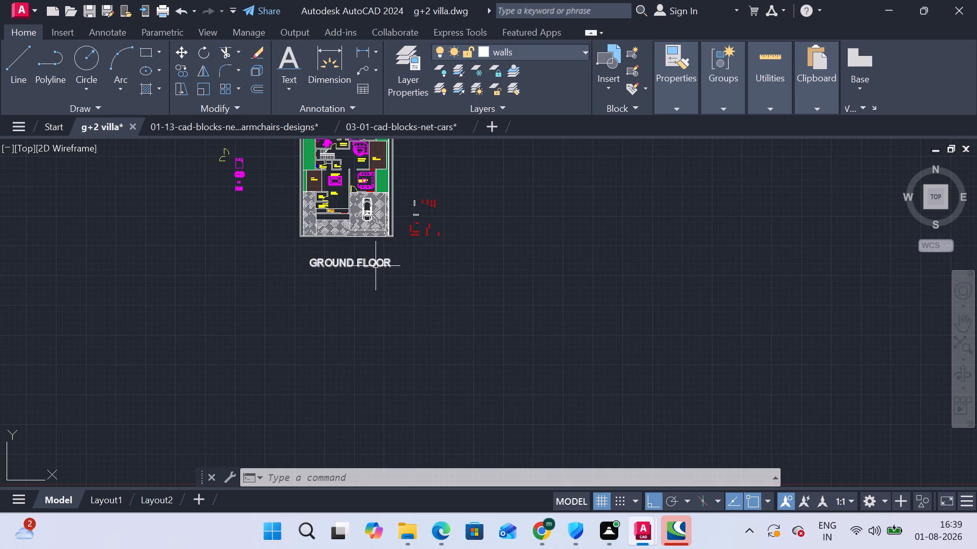
# Look over the titled ground floor plan and examine the labelled rooms around the dining room, kitchen and drawing area.
pyautogui.scroll(1, 372, 248)
pyautogui.moveTo(507, 311); pyautogui.dragTo(296, 386, button='middle')
pyautogui.scroll(-1, 309, 299)
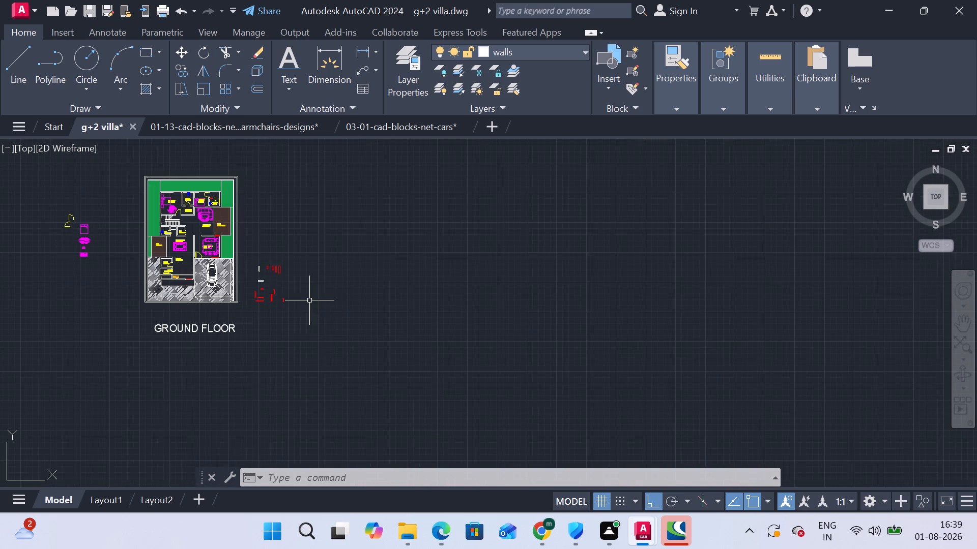
pyautogui.click(0, 548)
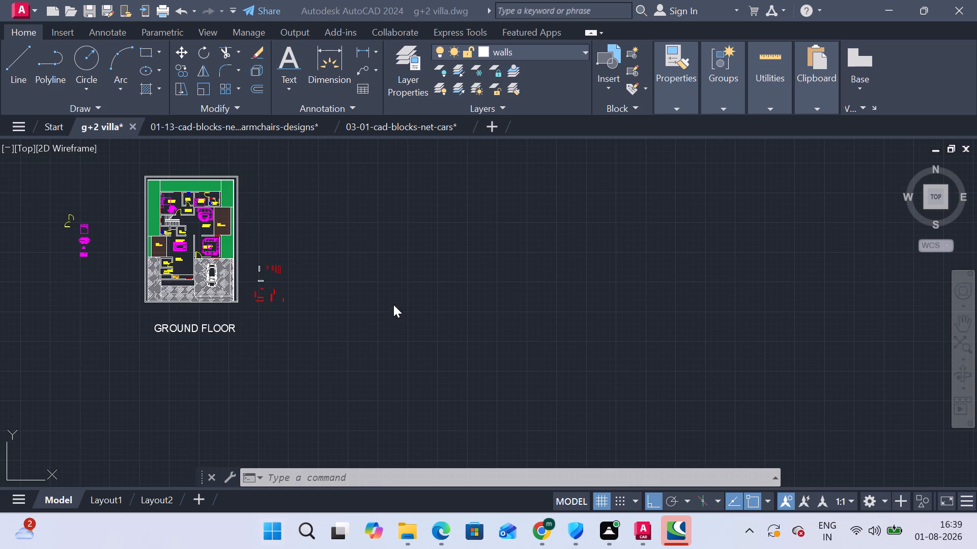
pyautogui.scroll(-1, 416, 210)
pyautogui.scroll(1, 319, 265)
pyautogui.moveTo(327, 277); pyautogui.dragTo(169, 355, button='middle')
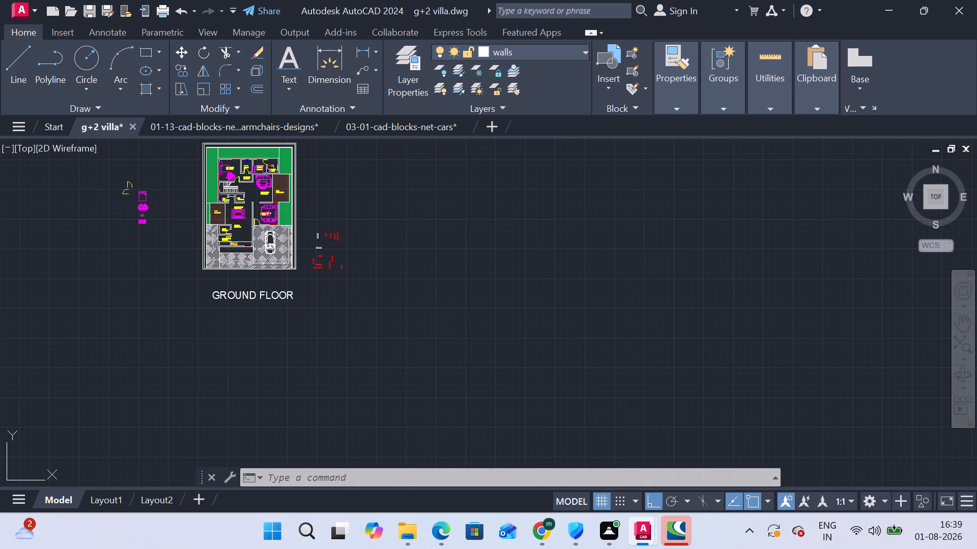
pyautogui.moveTo(169, 355); pyautogui.dragTo(166, 351, button='middle')
pyautogui.moveTo(388, 216); pyautogui.dragTo(284, 296, button='middle')
pyautogui.scroll(1, 152, 292)
pyautogui.moveTo(150, 288); pyautogui.dragTo(181, 265, button='middle')
pyautogui.scroll(2, 182, 265)
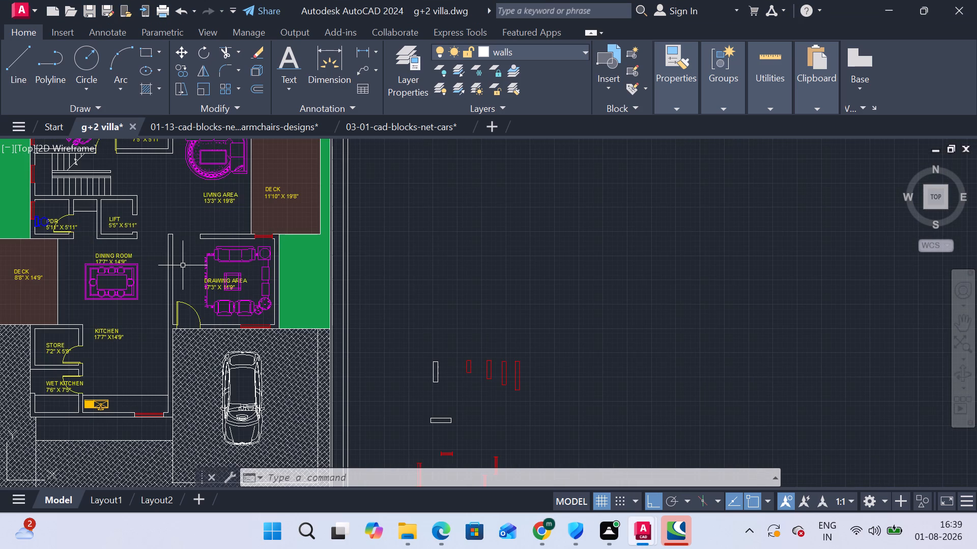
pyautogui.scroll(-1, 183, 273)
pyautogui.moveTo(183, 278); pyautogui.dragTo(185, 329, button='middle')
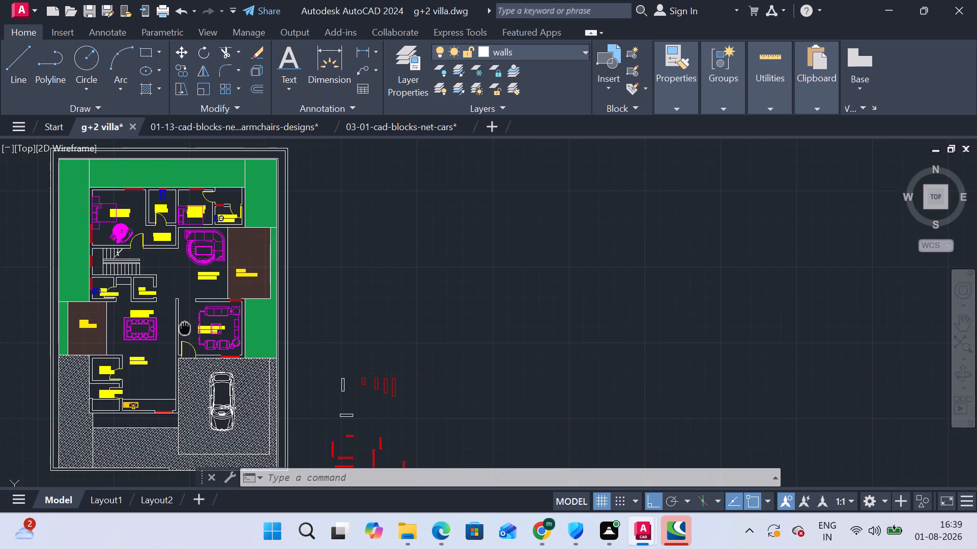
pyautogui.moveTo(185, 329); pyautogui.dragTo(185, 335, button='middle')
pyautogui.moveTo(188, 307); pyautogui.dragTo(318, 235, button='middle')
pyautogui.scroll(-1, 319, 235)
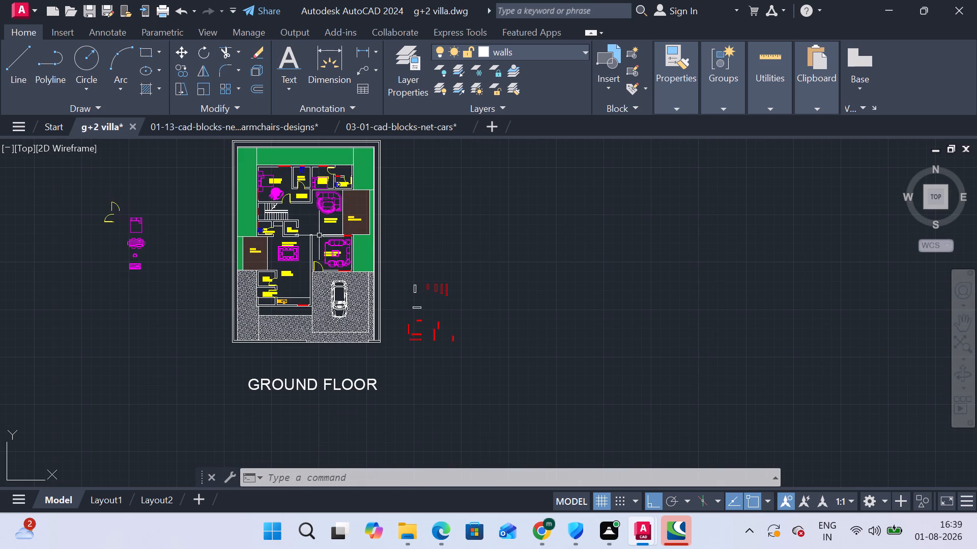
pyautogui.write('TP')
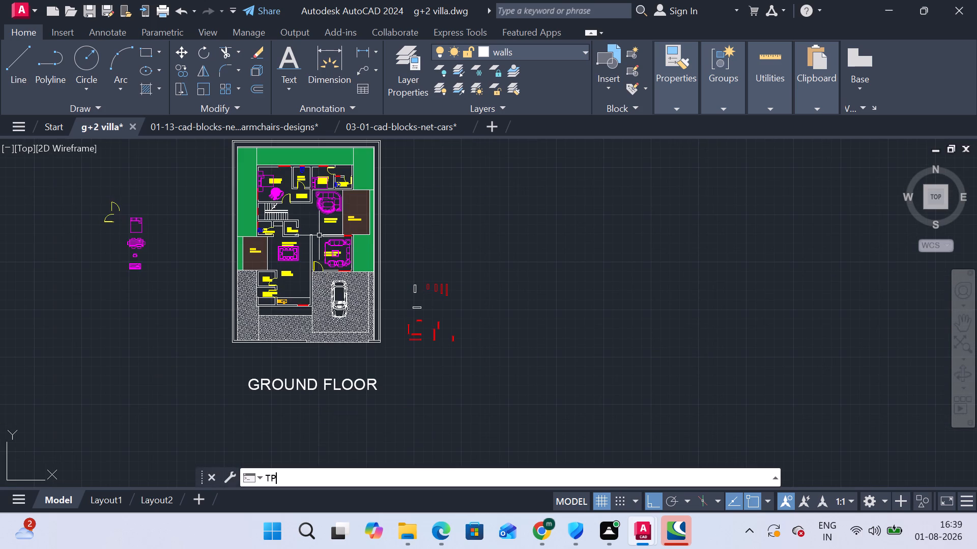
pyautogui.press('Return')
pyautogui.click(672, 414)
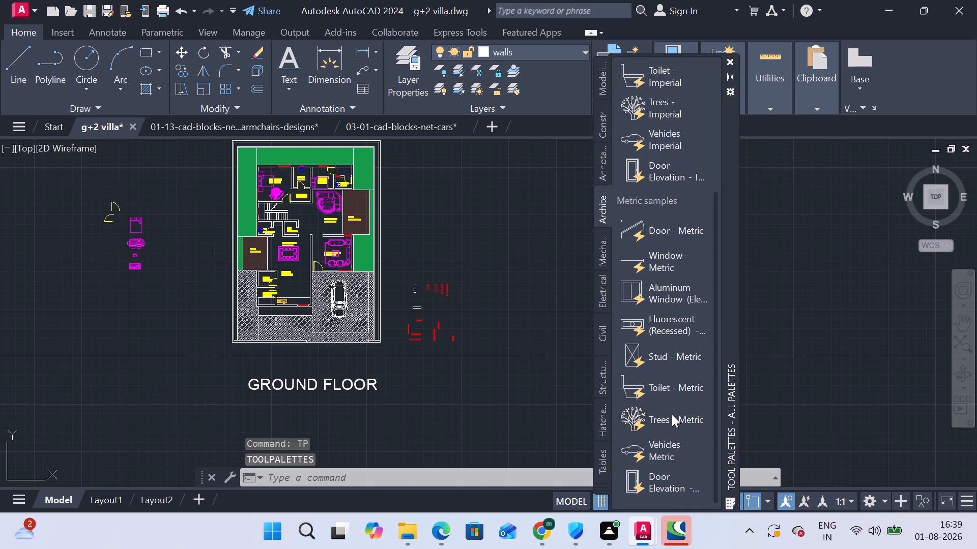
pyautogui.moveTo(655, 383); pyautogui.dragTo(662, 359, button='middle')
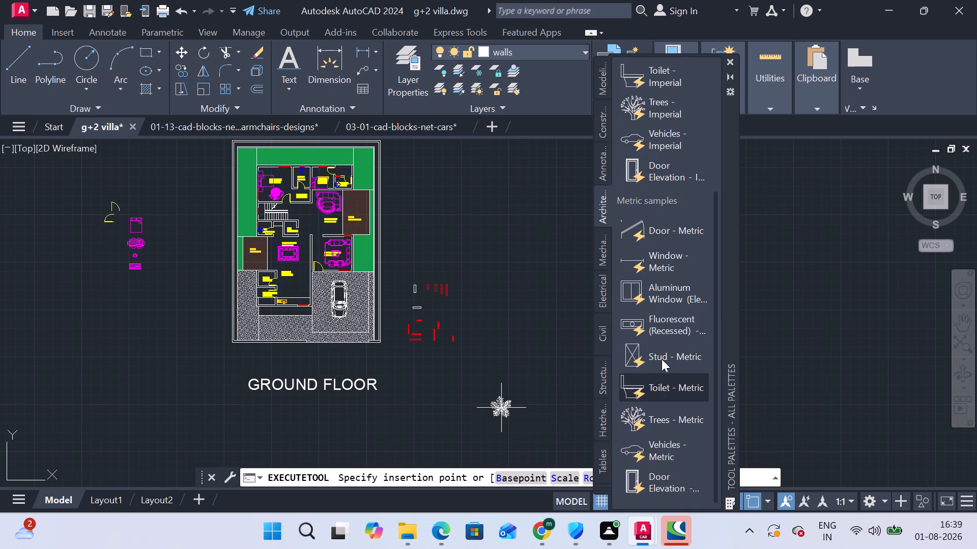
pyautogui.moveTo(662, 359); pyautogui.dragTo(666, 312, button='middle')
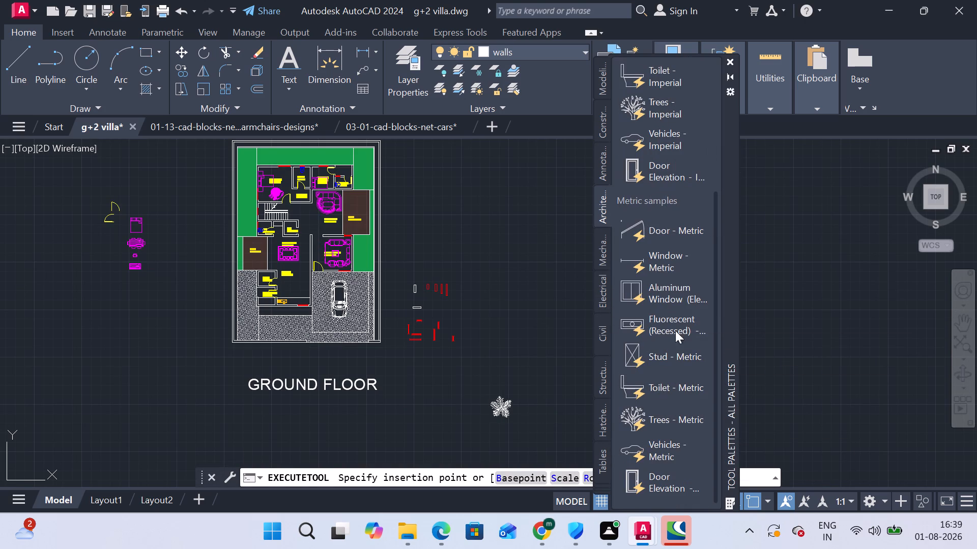
# Switch to File Explorer and extract the 02-05-cad-blocks-net-trees-elevation-vol-2 archive in Downloads into a folder of the same name.
pyautogui.click(401, 526)
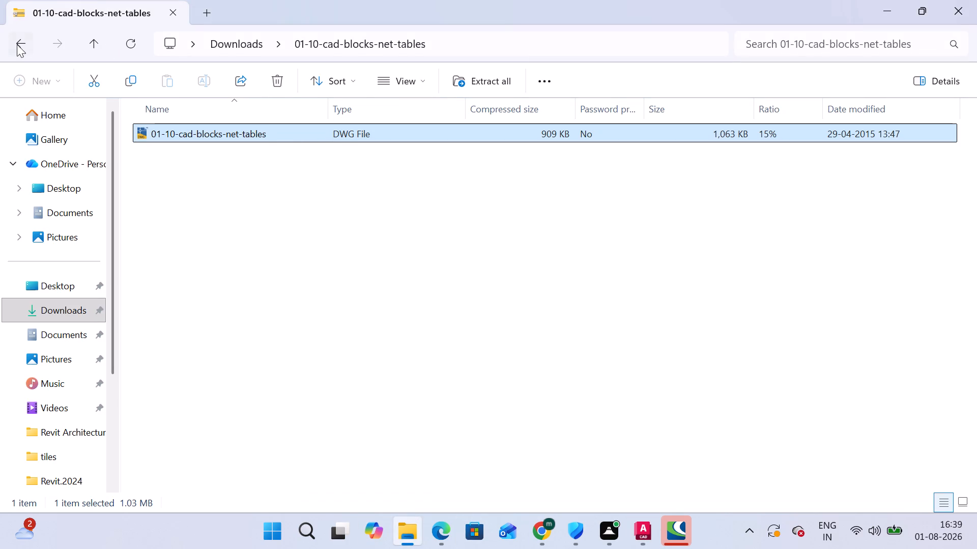
pyautogui.click(17, 44)
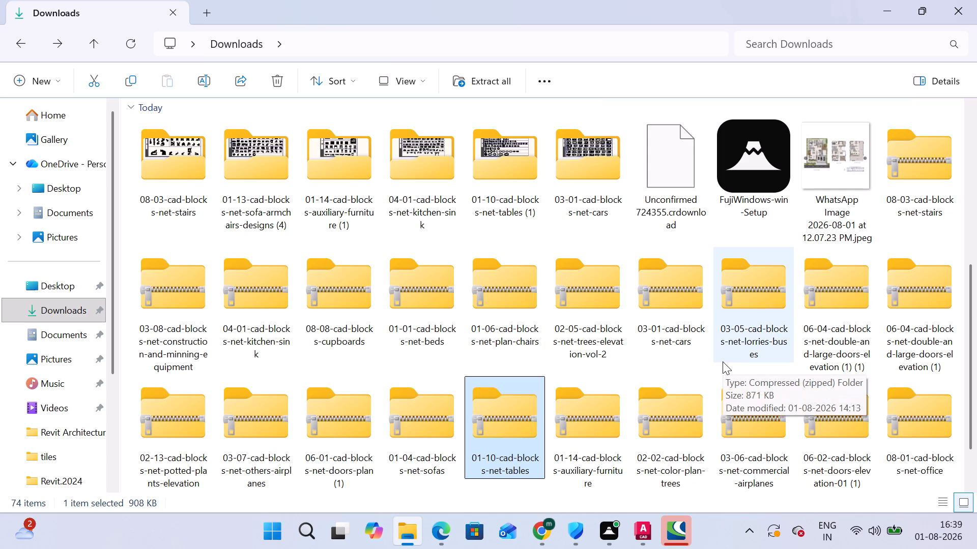
pyautogui.click(586, 318)
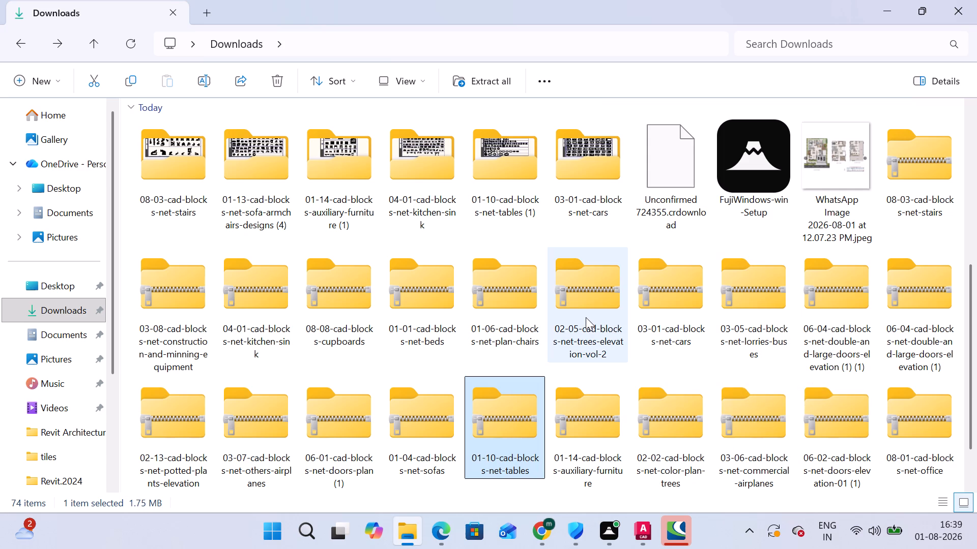
pyautogui.rightClick(586, 317)
pyautogui.click(636, 402)
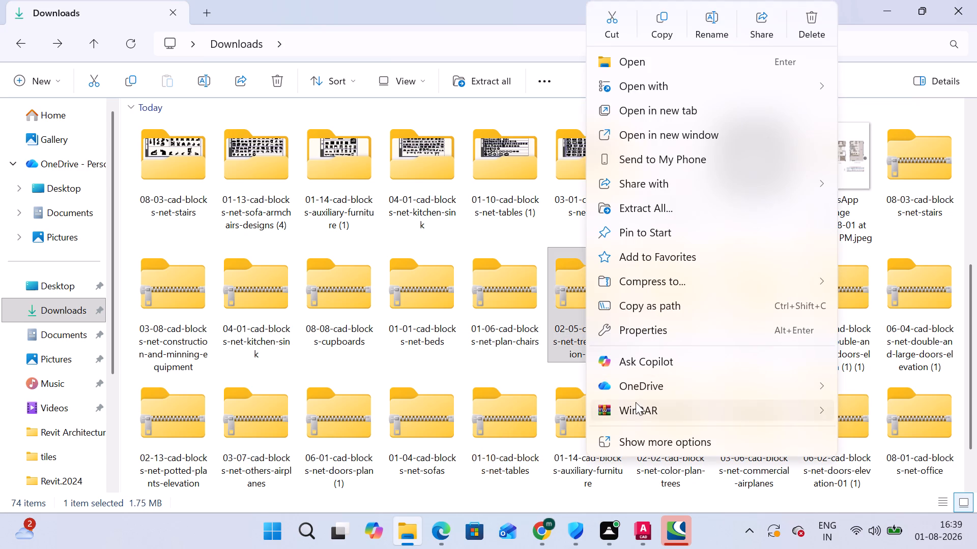
pyautogui.click(742, 408)
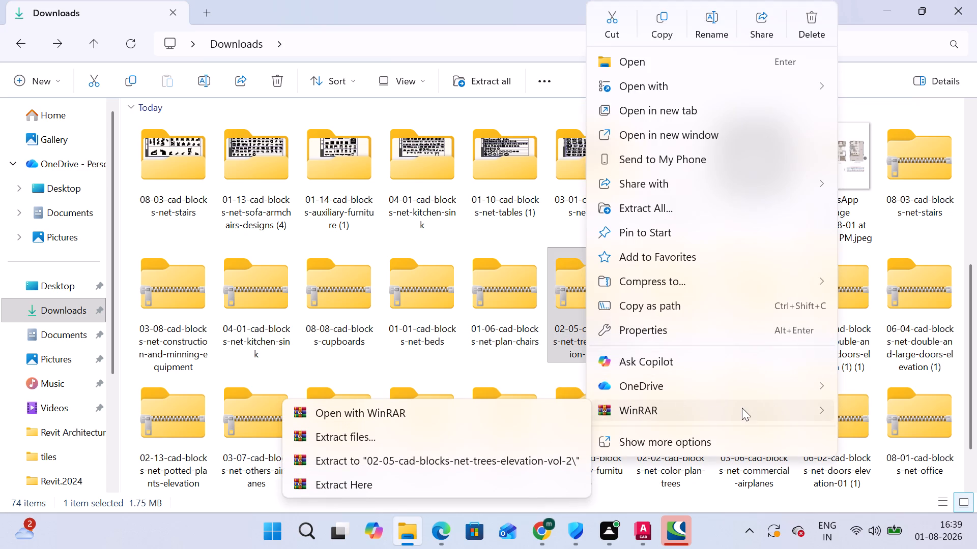
pyautogui.click(414, 440)
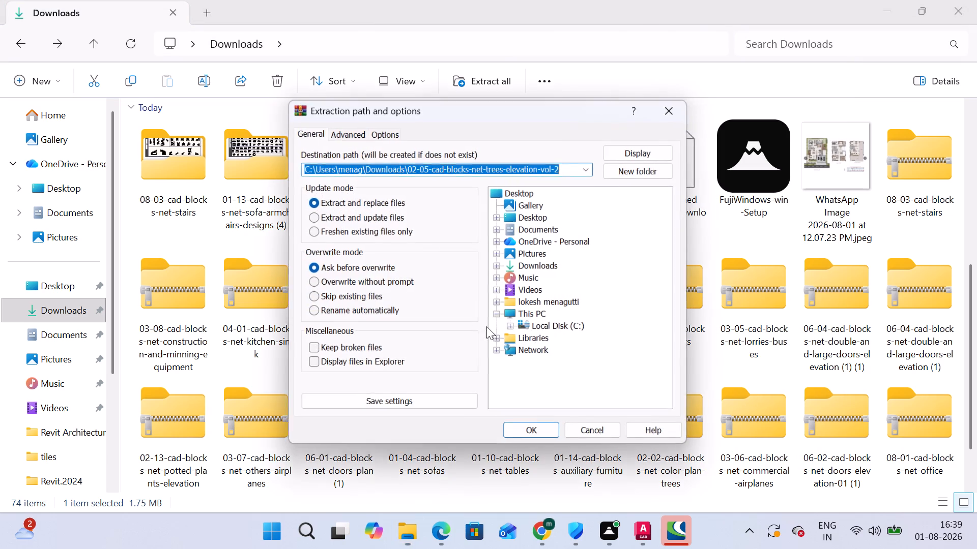
pyautogui.click(542, 439)
# Open the extracted 02-05-cad-blocks-net-trees-elevation-vol-2 drawing in AutoCAD, close the tool palettes and bring the tree drawing to the front.
pyautogui.scroll(-4, 545, 406)
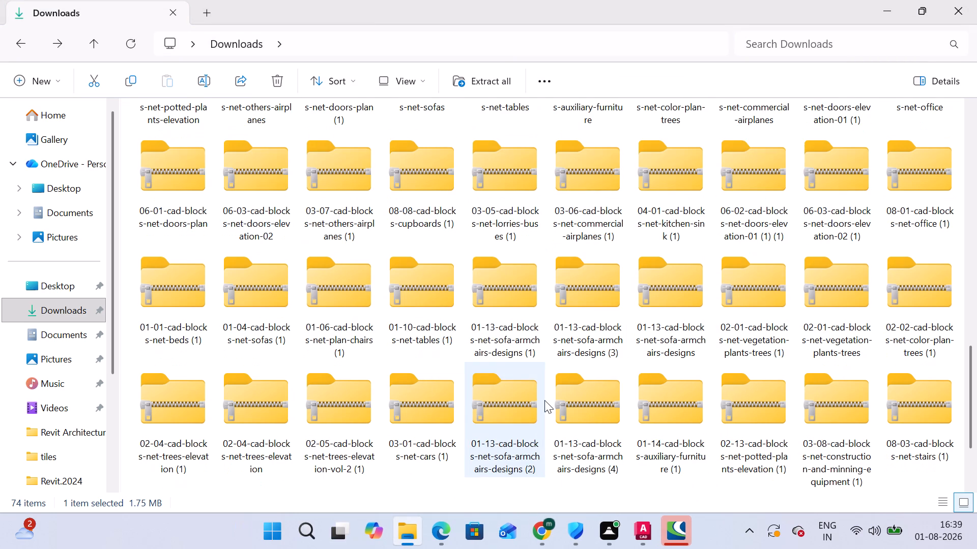
pyautogui.scroll(-3, 787, 353)
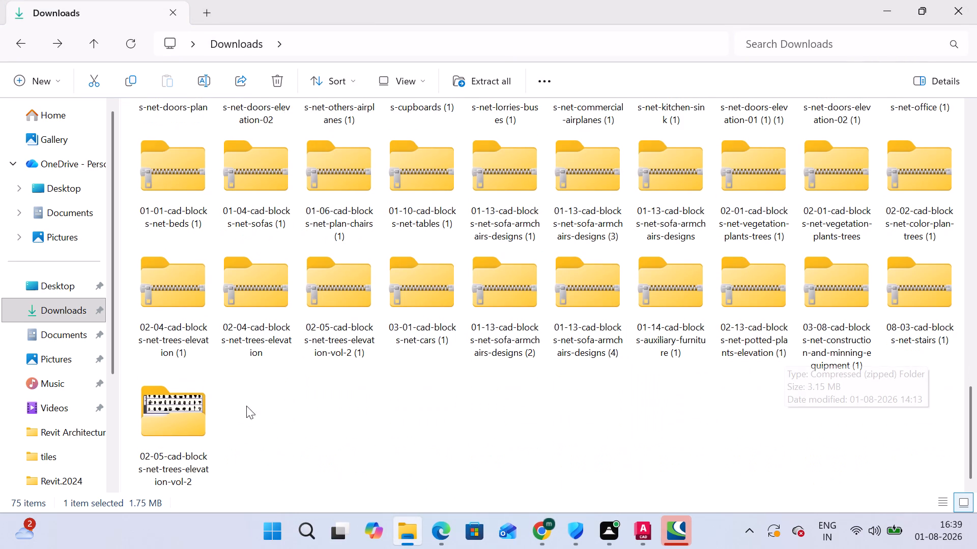
pyautogui.doubleClick(155, 408)
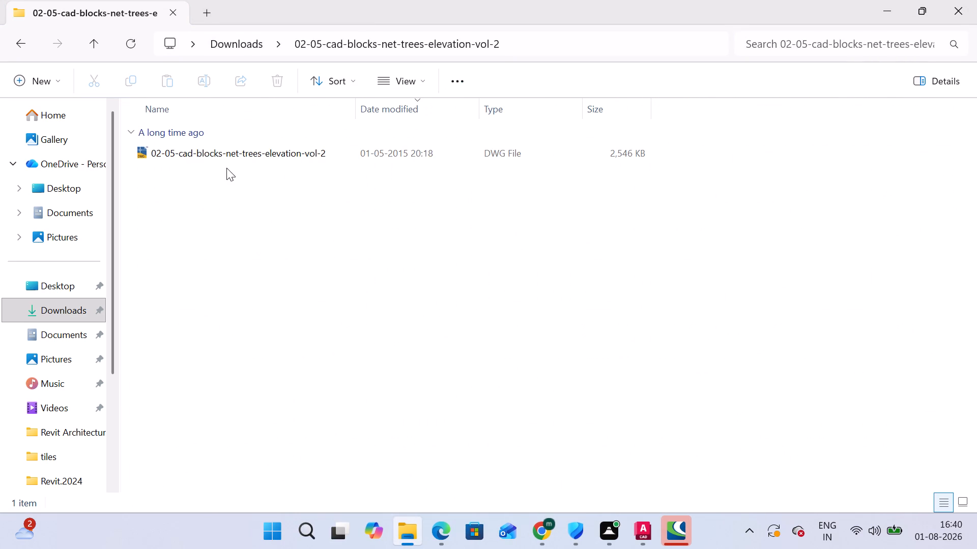
pyautogui.doubleClick(232, 156)
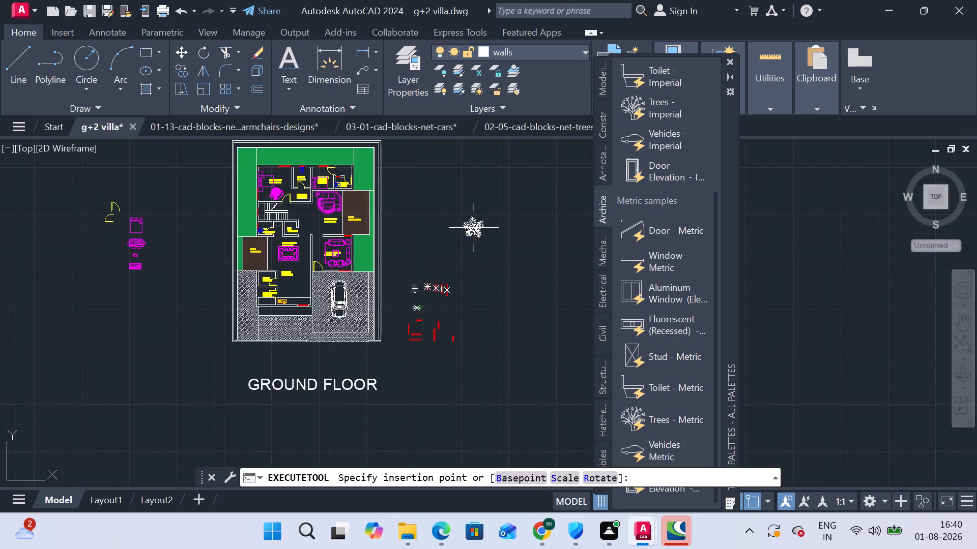
pyautogui.click(729, 62)
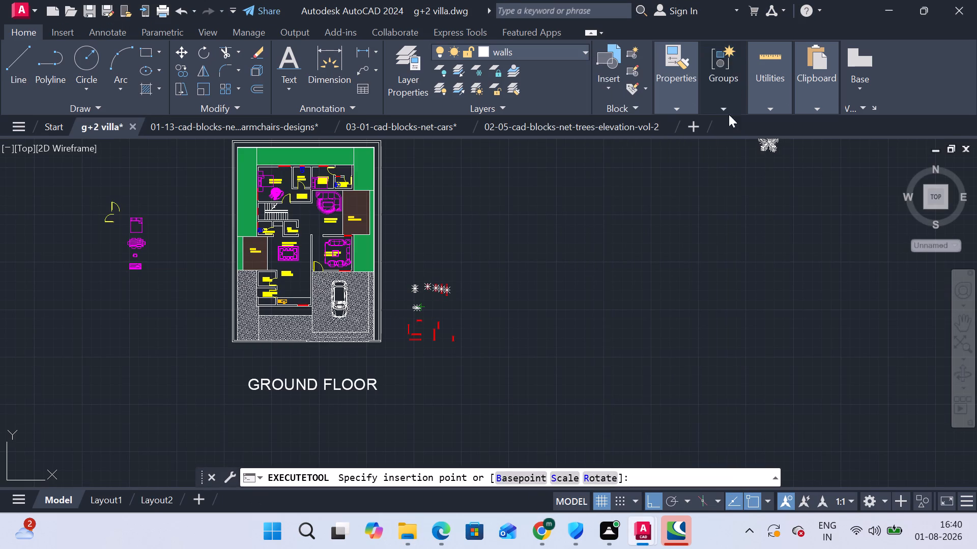
pyautogui.click(600, 126)
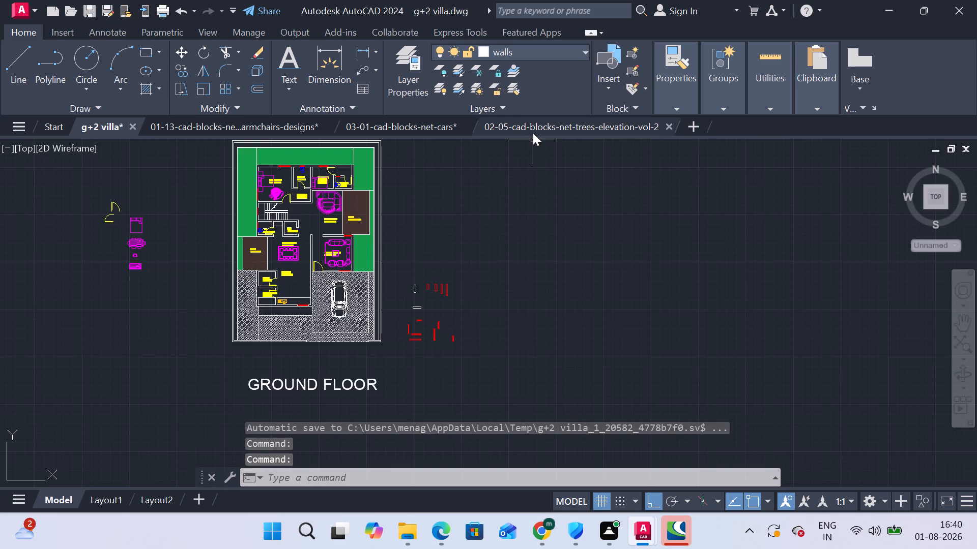
pyautogui.click(533, 124)
# Look through all rows of the trees elevation sheet and examine the tree blocks for one suited to the villa plan.
pyautogui.scroll(-4, 471, 265)
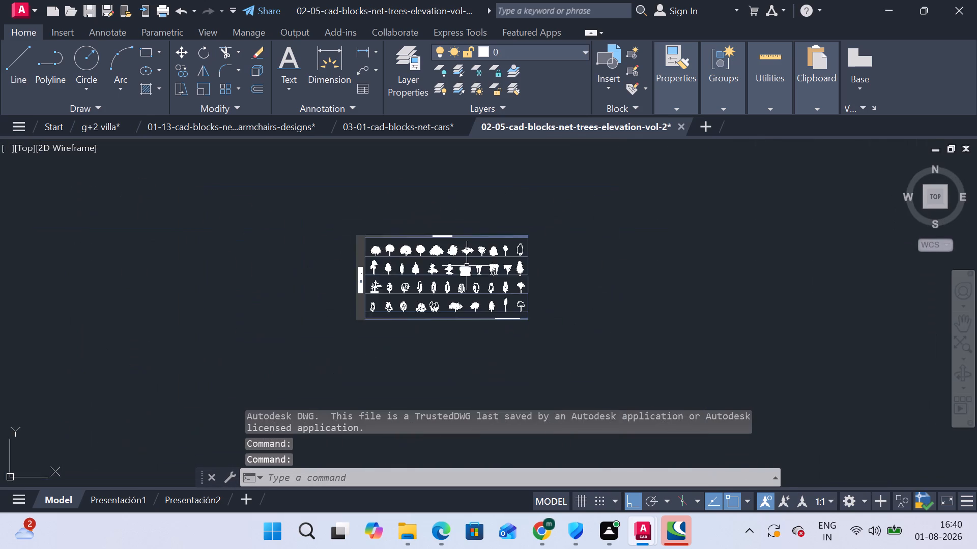
pyautogui.scroll(4, 460, 273)
pyautogui.moveTo(433, 311); pyautogui.dragTo(458, 205, button='middle')
pyautogui.scroll(3, 383, 262)
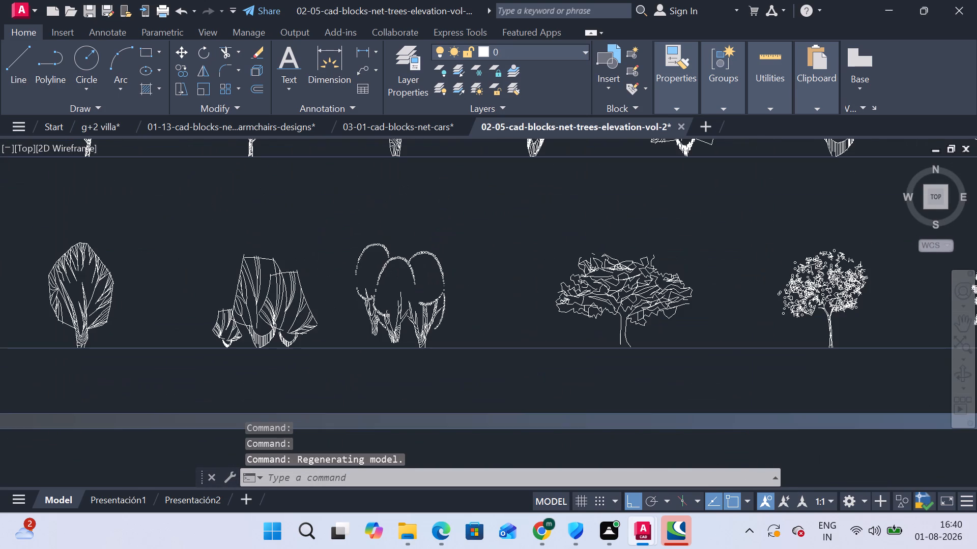
pyautogui.scroll(1, 256, 308)
pyautogui.scroll(-1, 263, 304)
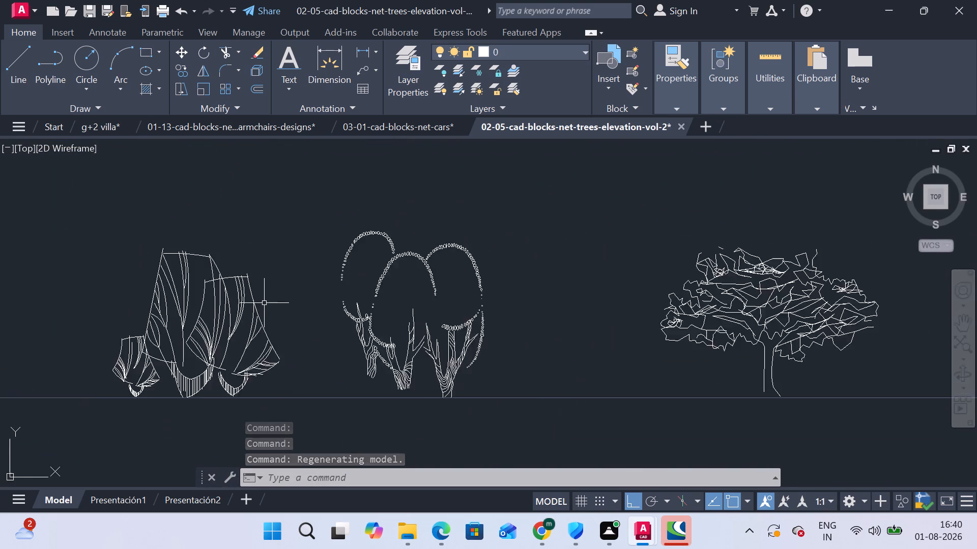
pyautogui.scroll(-1, 265, 302)
pyautogui.scroll(-1, 445, 270)
pyautogui.moveTo(586, 276); pyautogui.dragTo(573, 361, button='middle')
pyautogui.scroll(-2, 567, 291)
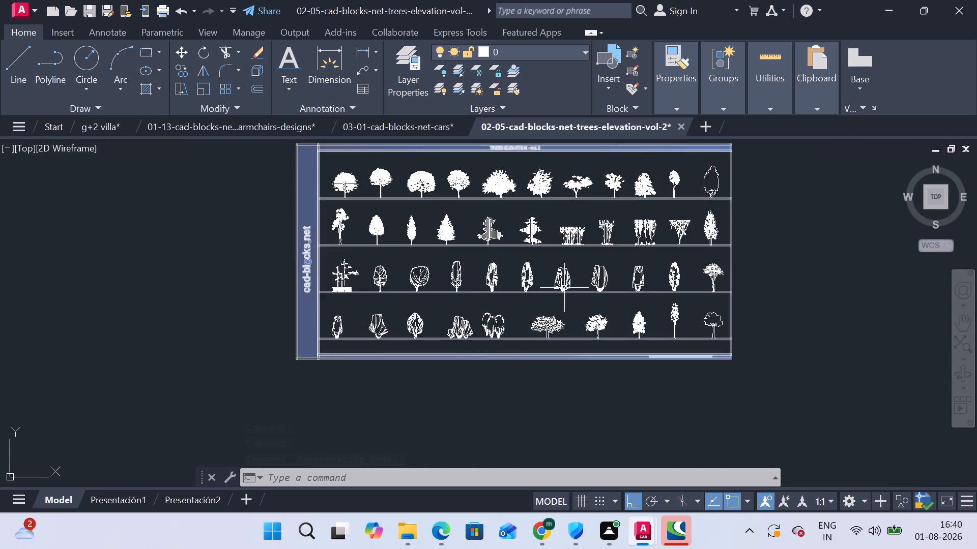
pyautogui.moveTo(564, 286); pyautogui.dragTo(569, 328, button='middle')
pyautogui.scroll(8, 349, 314)
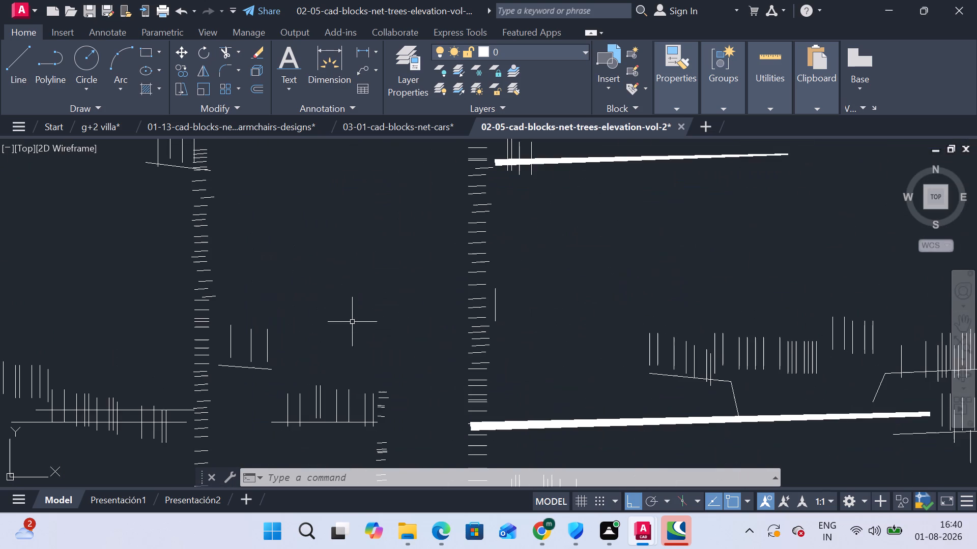
pyautogui.scroll(-3, 352, 322)
pyautogui.moveTo(394, 382); pyautogui.dragTo(394, 248, button='middle')
pyautogui.scroll(3, 394, 332)
pyautogui.scroll(-6, 395, 332)
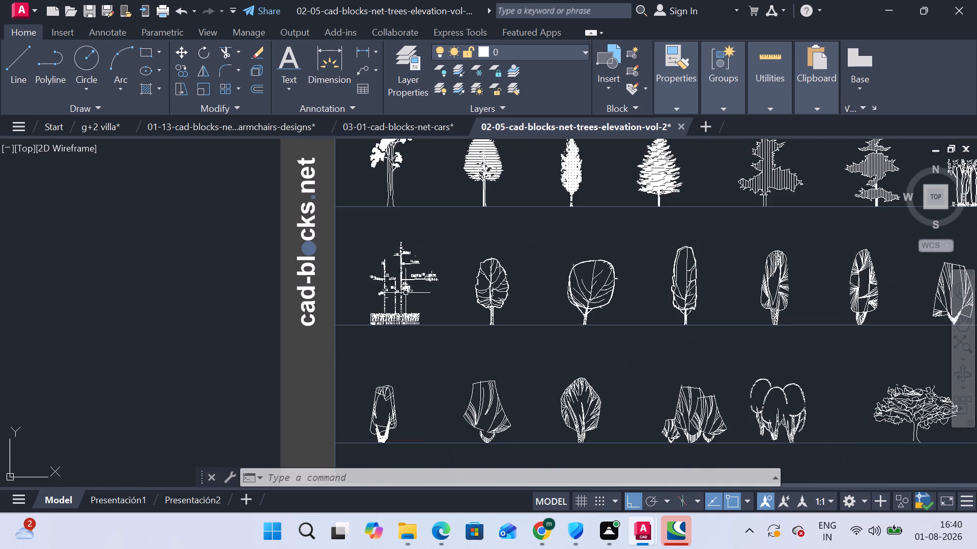
pyautogui.moveTo(544, 271); pyautogui.dragTo(481, 352, button='middle')
pyautogui.moveTo(512, 242); pyautogui.dragTo(472, 337, button='middle')
pyautogui.moveTo(682, 278); pyautogui.dragTo(671, 291, button='middle')
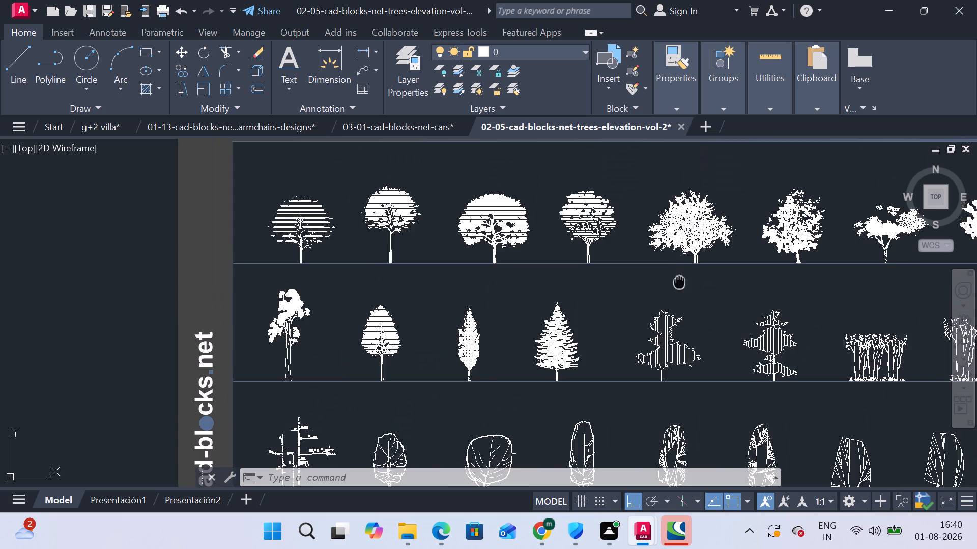
pyautogui.moveTo(671, 291); pyautogui.dragTo(374, 287, button='middle')
pyautogui.scroll(-1, 598, 274)
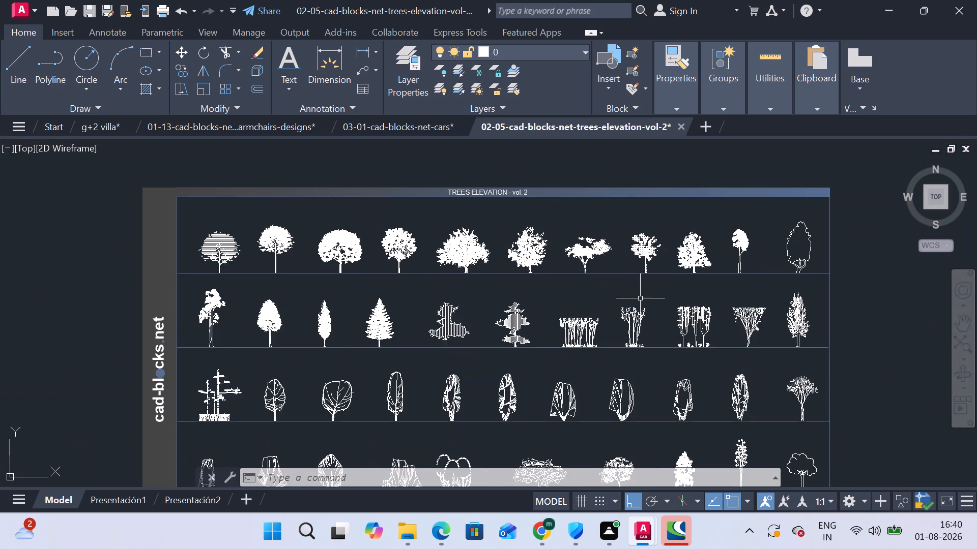
pyautogui.moveTo(664, 308); pyautogui.dragTo(596, 237, button='middle')
pyautogui.scroll(-2, 608, 250)
pyautogui.scroll(1, 647, 264)
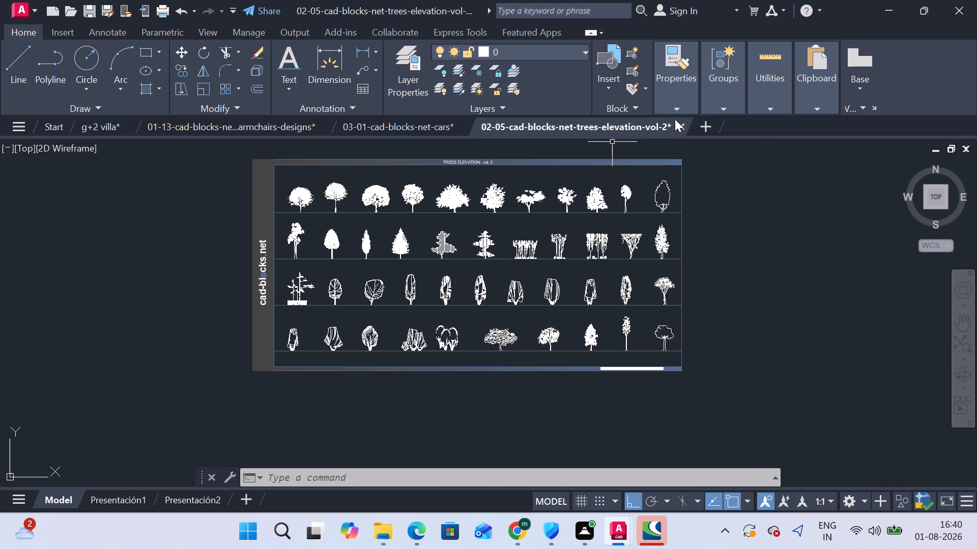
# Close the trees elevation, cars and sofa-armchairs block drawings without saving changes, leaving only the g+2 villa drawing open.
pyautogui.click(679, 123)
pyautogui.click(683, 126)
pyautogui.click(534, 305)
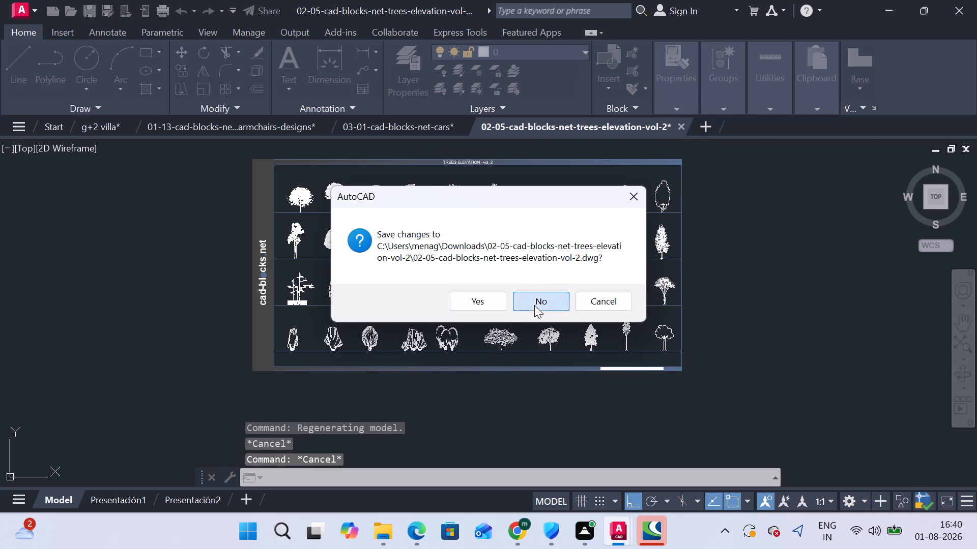
pyautogui.click(469, 125)
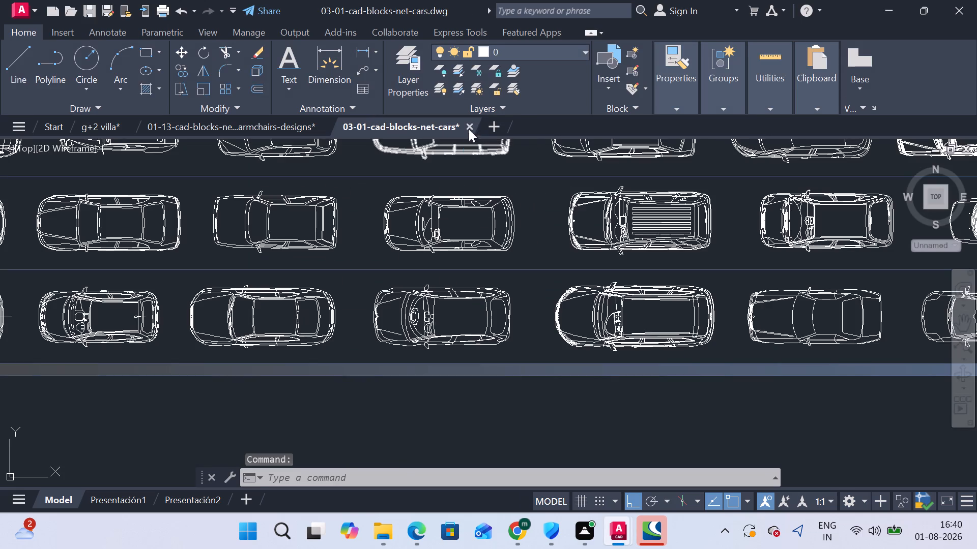
pyautogui.click(547, 299)
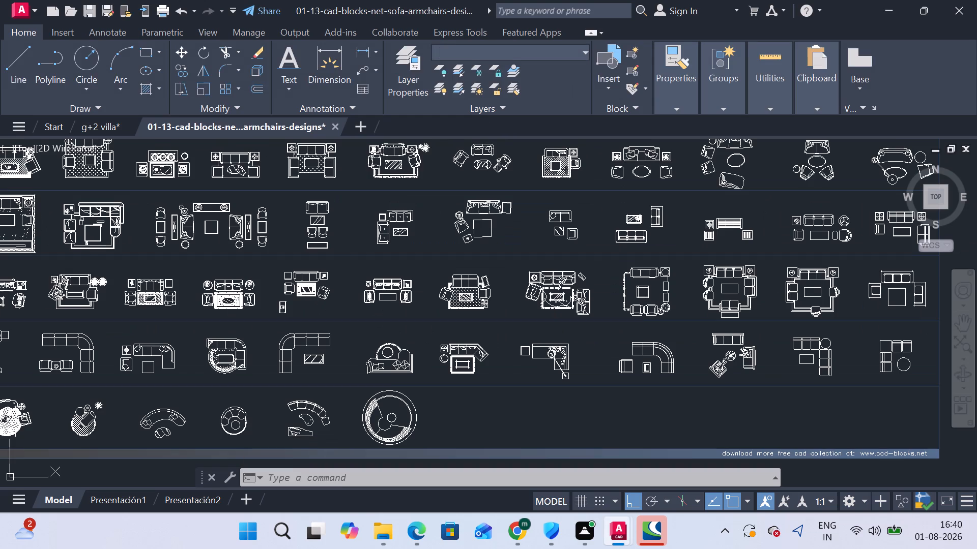
pyautogui.click(334, 130)
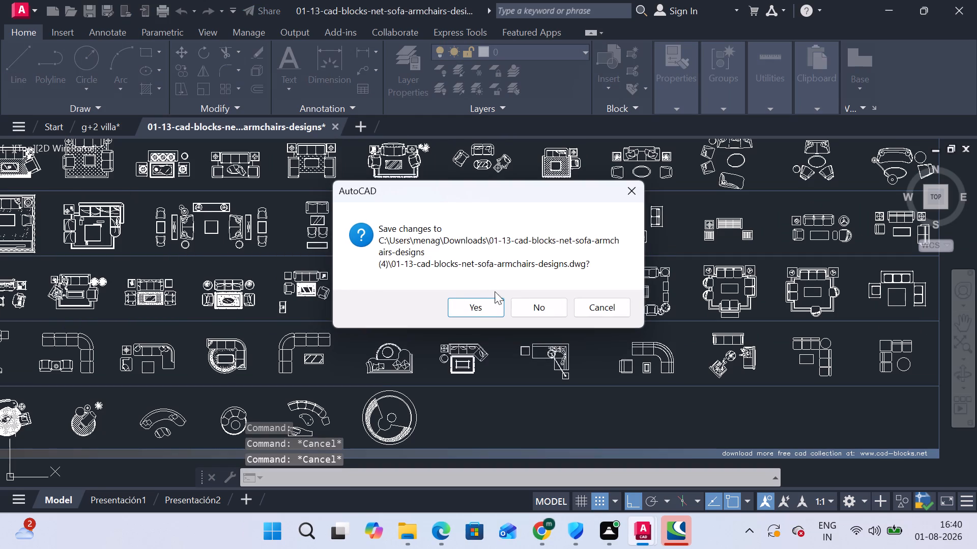
pyautogui.click(533, 309)
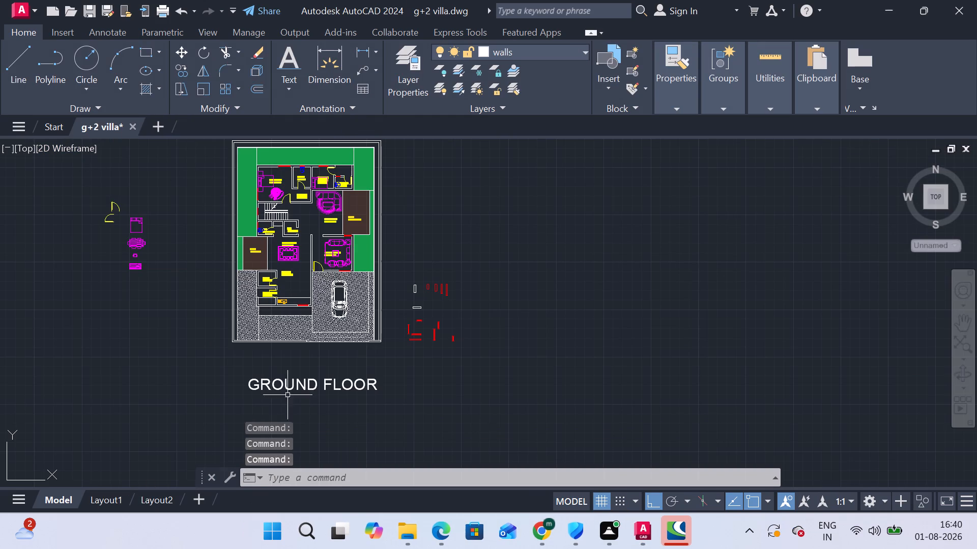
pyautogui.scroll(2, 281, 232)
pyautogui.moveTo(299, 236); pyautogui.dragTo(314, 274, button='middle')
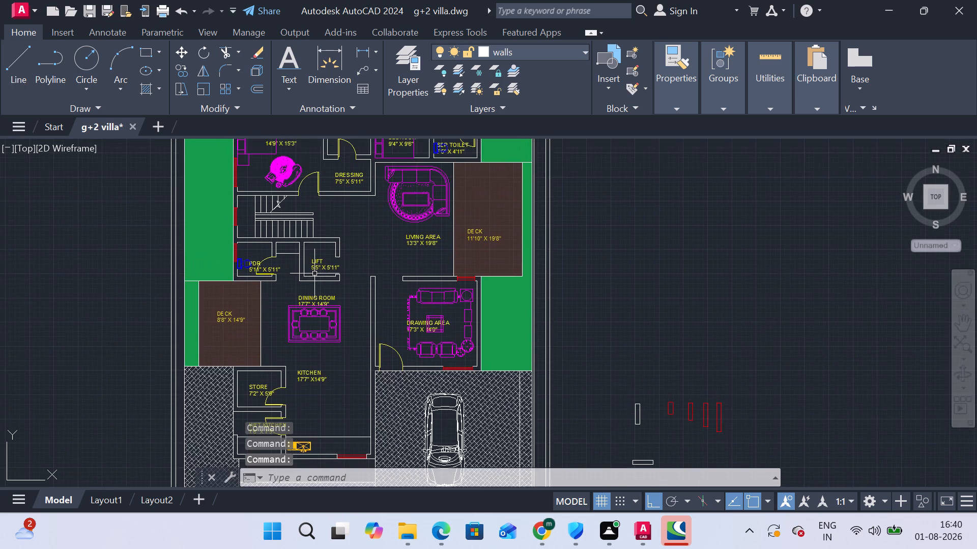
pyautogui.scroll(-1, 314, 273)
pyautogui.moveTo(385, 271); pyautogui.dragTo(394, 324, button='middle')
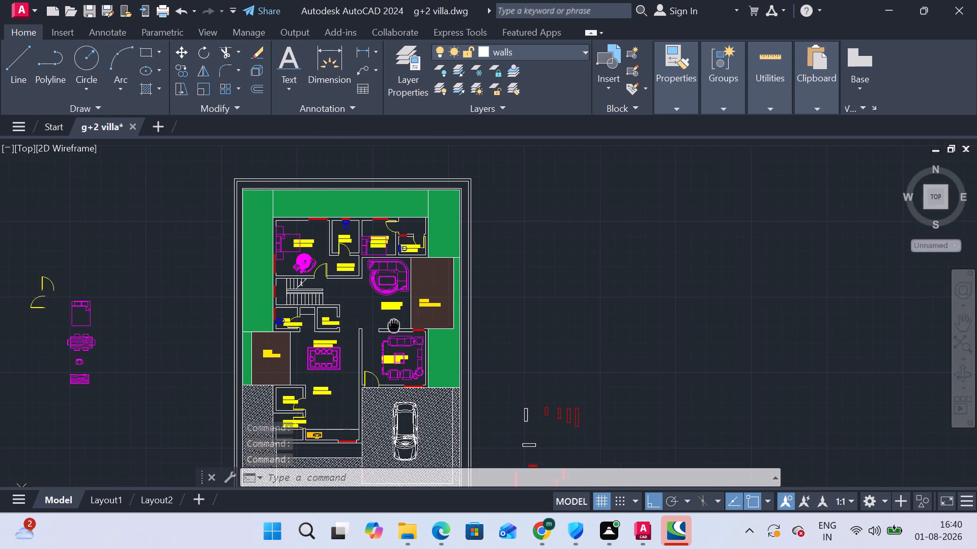
# Open the tool palettes and insert a Trees - Metric block at the north-east corner of the ground floor plot.
pyautogui.moveTo(394, 324); pyautogui.dragTo(392, 324, button='middle')
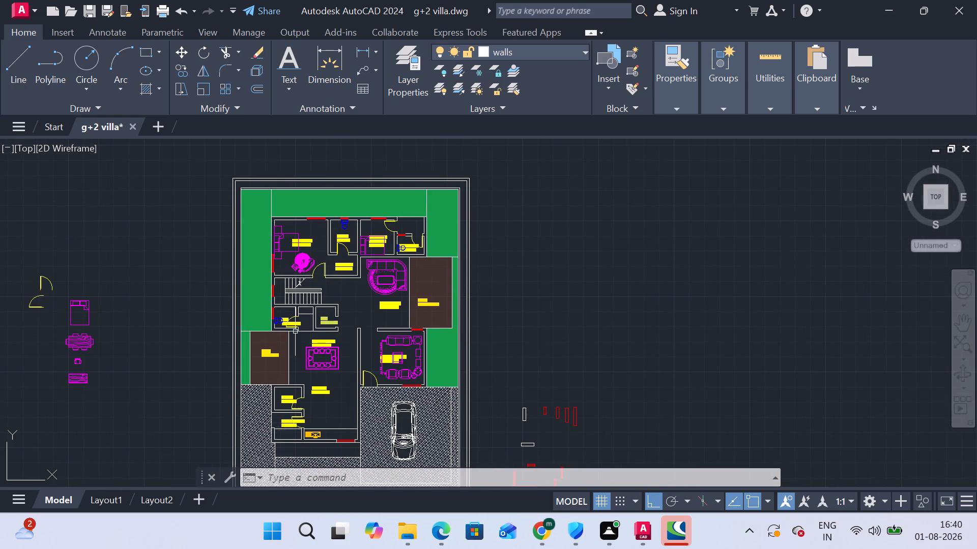
pyautogui.moveTo(288, 319); pyautogui.dragTo(318, 144, button='middle')
pyautogui.scroll(-1, 48, 356)
pyautogui.moveTo(75, 293); pyautogui.dragTo(334, 328, button='middle')
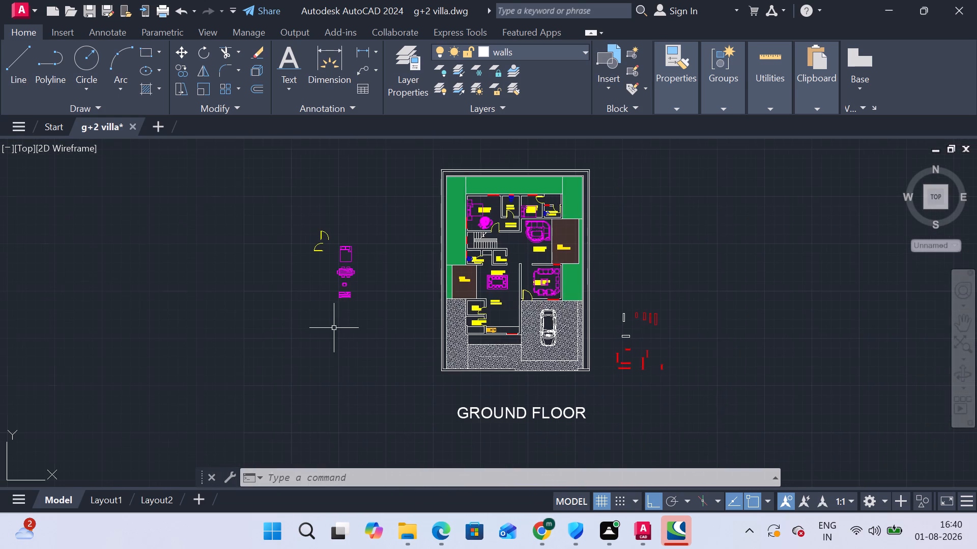
pyautogui.scroll(-2, 394, 352)
pyautogui.scroll(2, 429, 375)
pyautogui.moveTo(421, 373); pyautogui.dragTo(232, 412, button='middle')
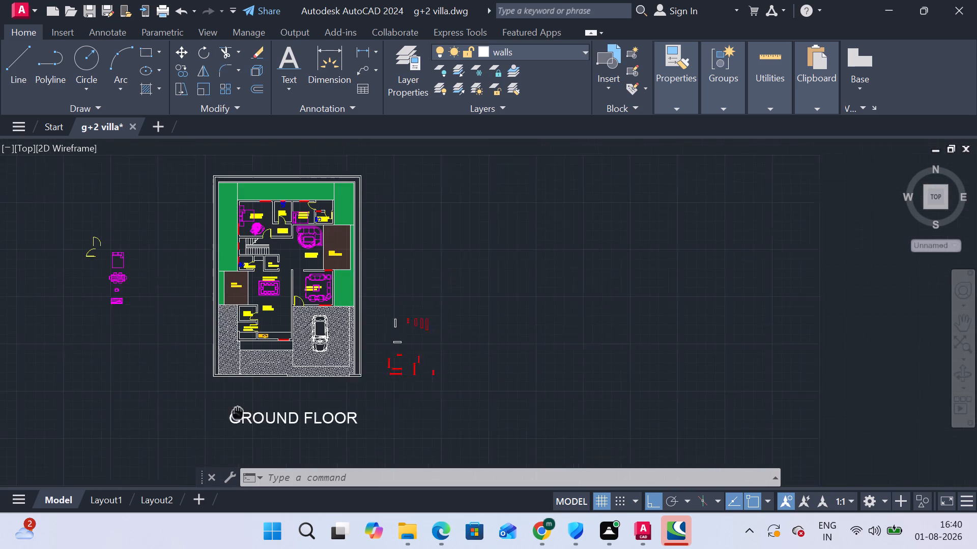
pyautogui.moveTo(232, 412); pyautogui.dragTo(226, 412, button='middle')
pyautogui.write('TP')
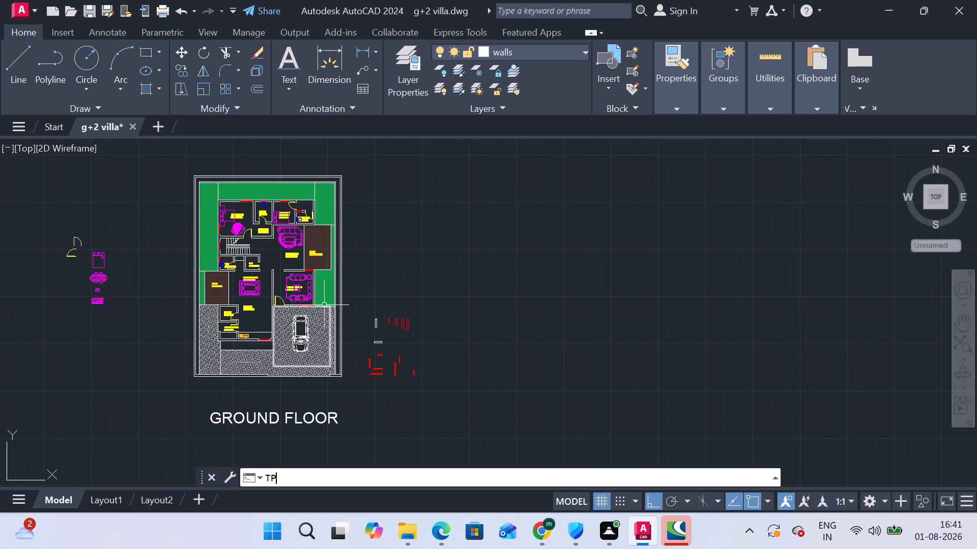
pyautogui.press('Return')
pyautogui.click(678, 418)
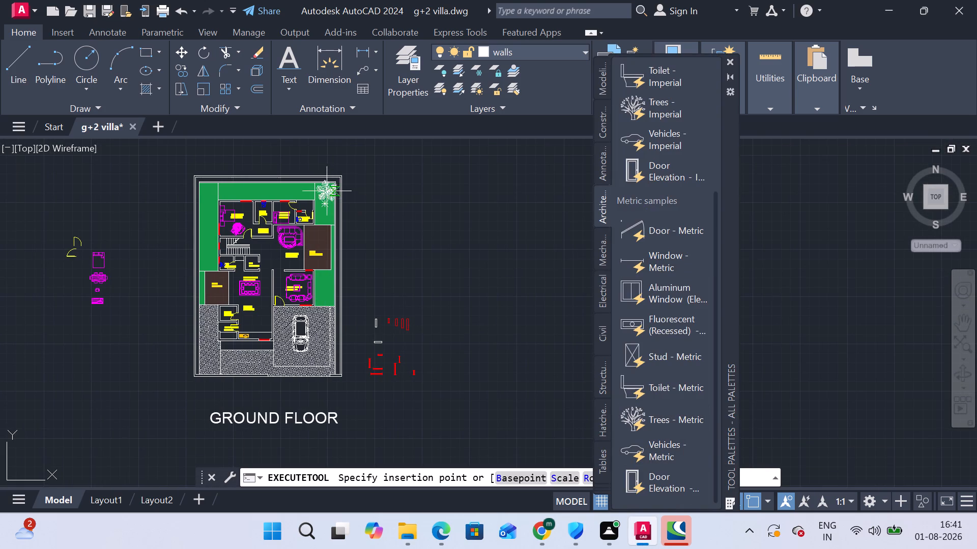
pyautogui.scroll(2, 325, 191)
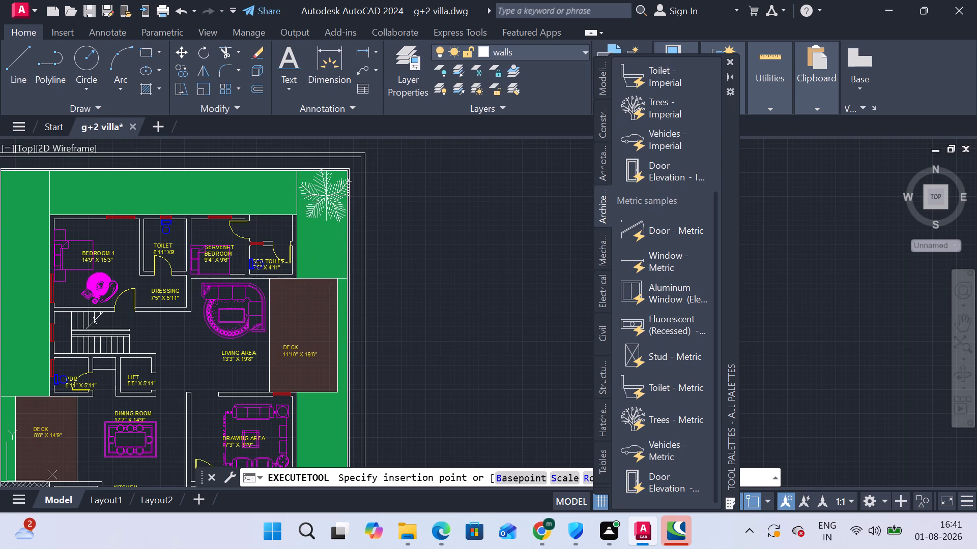
pyautogui.click(338, 168)
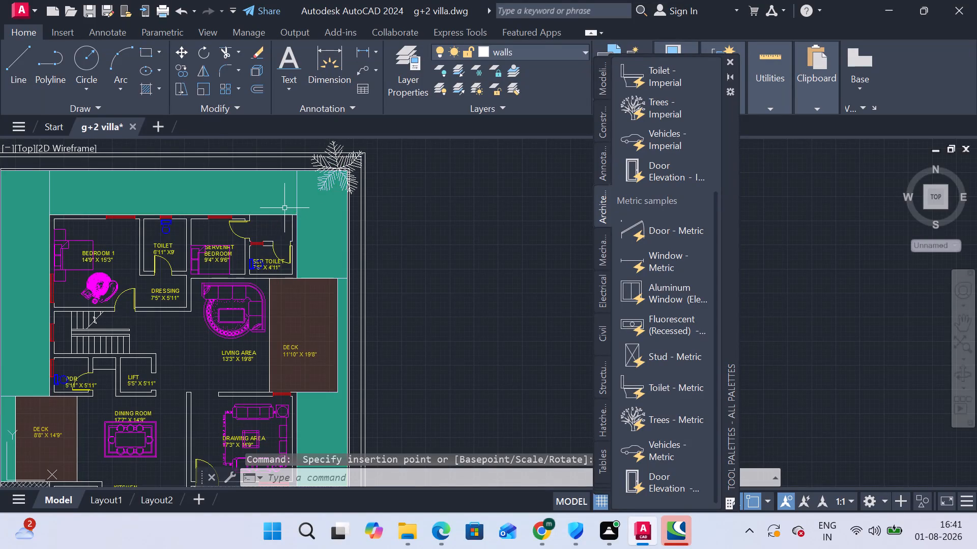
# Place a second Trees - Metric block in the empty space east of the villa plan.
pyautogui.moveTo(644, 422); pyautogui.dragTo(532, 399)
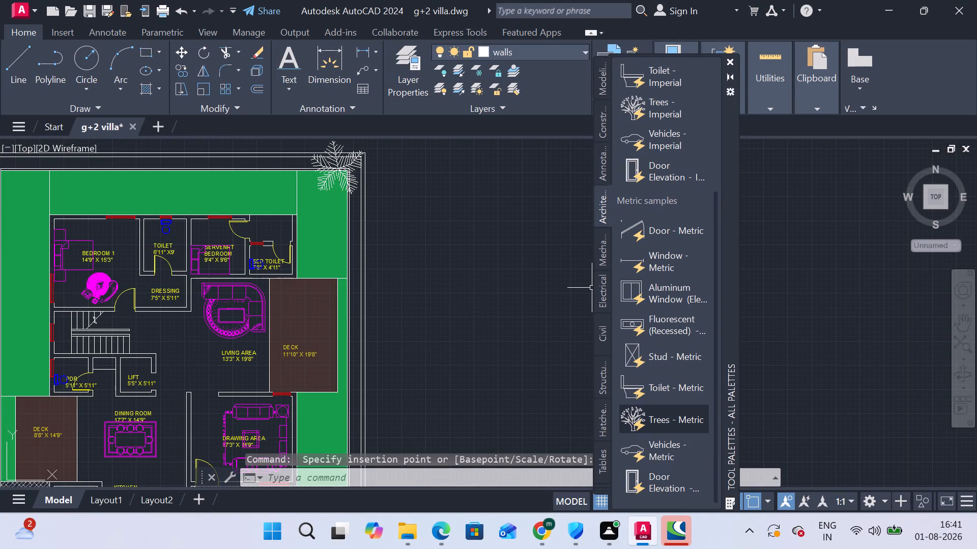
pyautogui.moveTo(532, 399); pyautogui.dragTo(528, 390)
# Insert another Trees - Metric block at the plot's north-west corner, near the corner of the green strip.
pyautogui.click(639, 407)
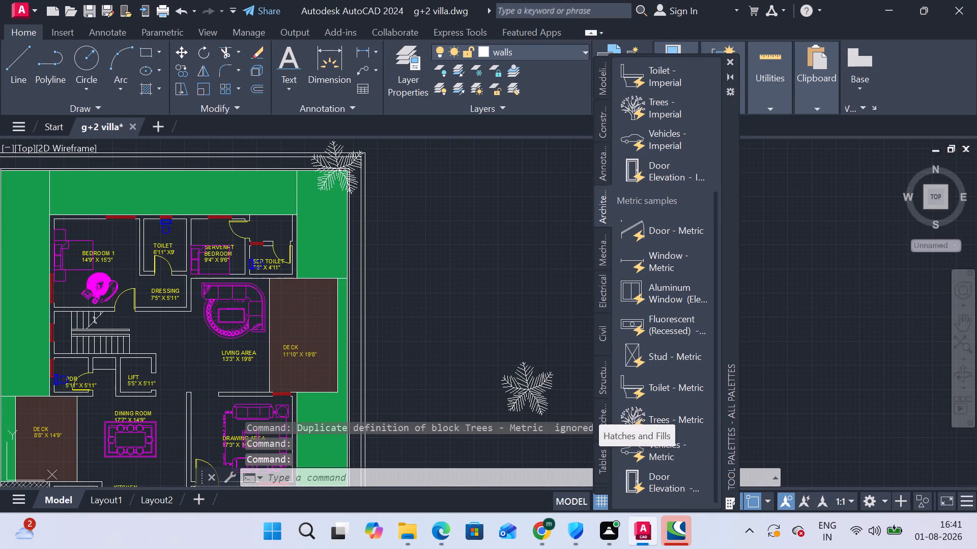
pyautogui.scroll(-1, 409, 304)
pyautogui.moveTo(424, 309); pyautogui.dragTo(605, 349, button='middle')
pyautogui.scroll(2, 342, 255)
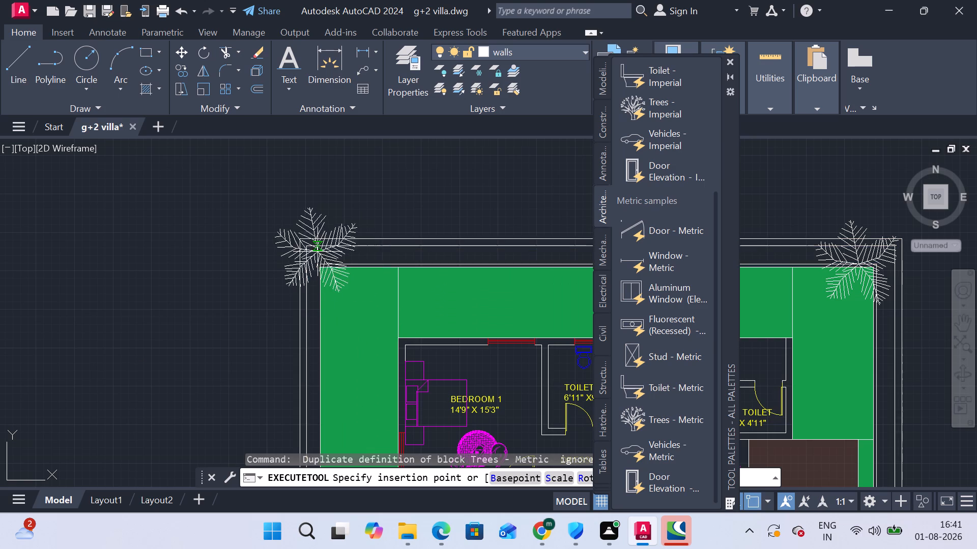
pyautogui.scroll(1, 319, 252)
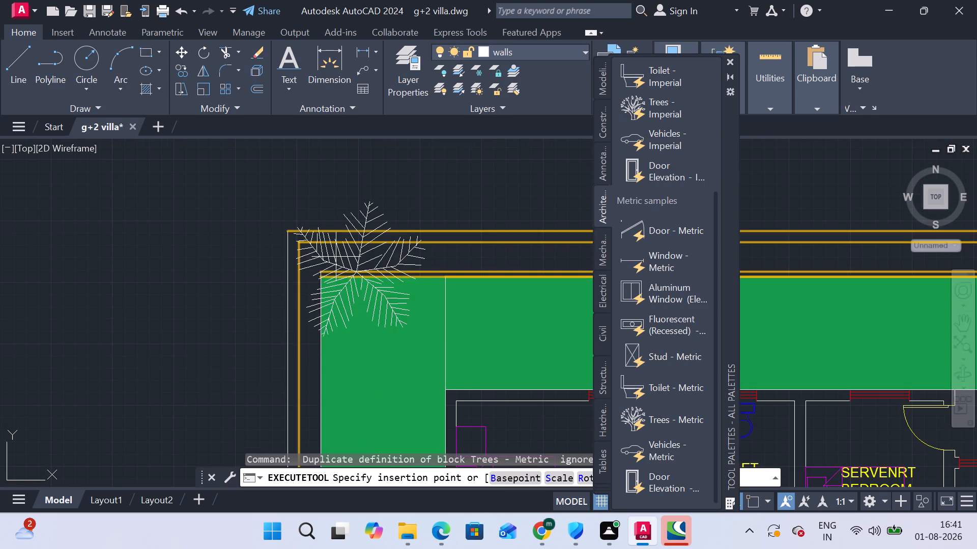
pyautogui.click(315, 276)
# Insert a Trees - Metric block on the 8'8" x 14'9" deck beside the western green strip.
pyautogui.scroll(-2, 440, 331)
pyautogui.moveTo(439, 338); pyautogui.dragTo(436, 255, button='middle')
pyautogui.moveTo(451, 349); pyautogui.dragTo(446, 208, button='middle')
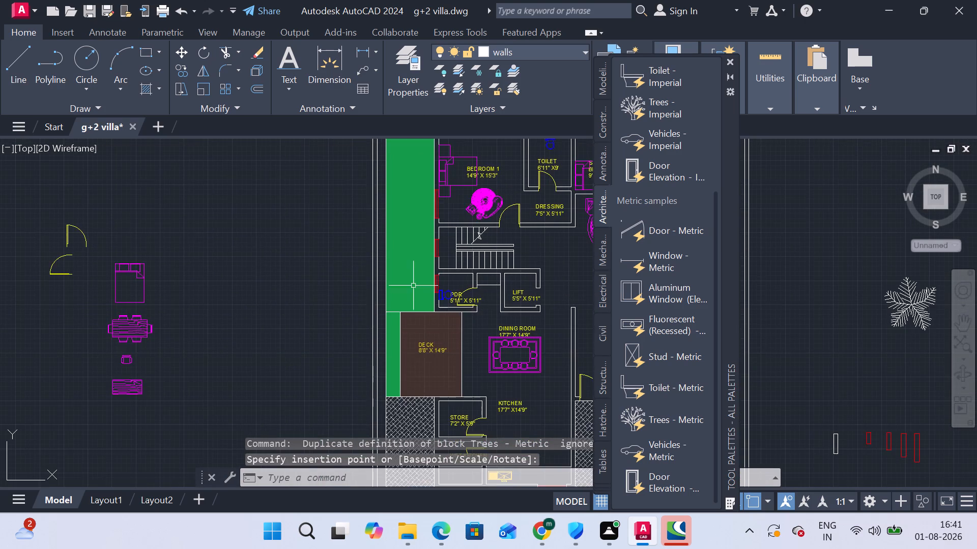
pyautogui.scroll(-1, 411, 326)
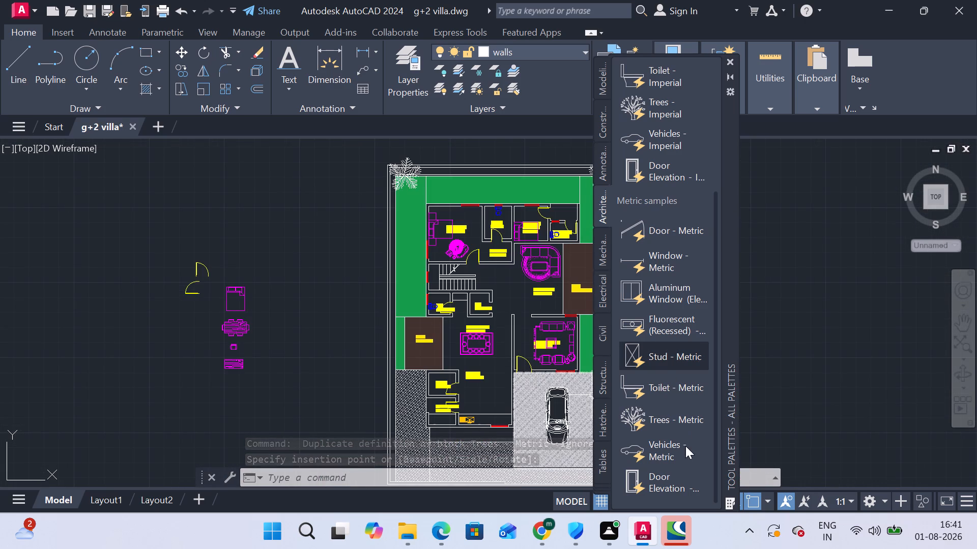
pyautogui.click(668, 431)
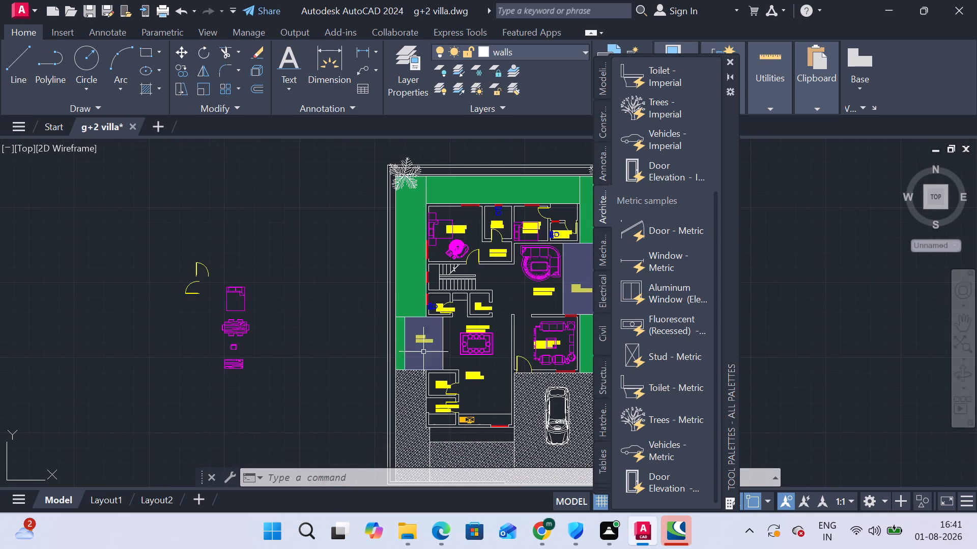
pyautogui.click(665, 419)
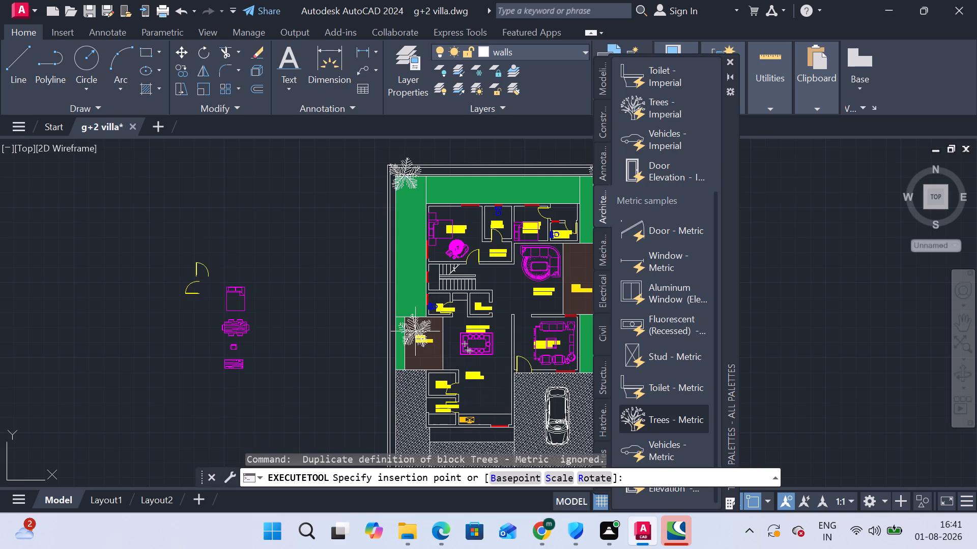
pyautogui.scroll(5, 412, 338)
pyautogui.scroll(-1, 406, 341)
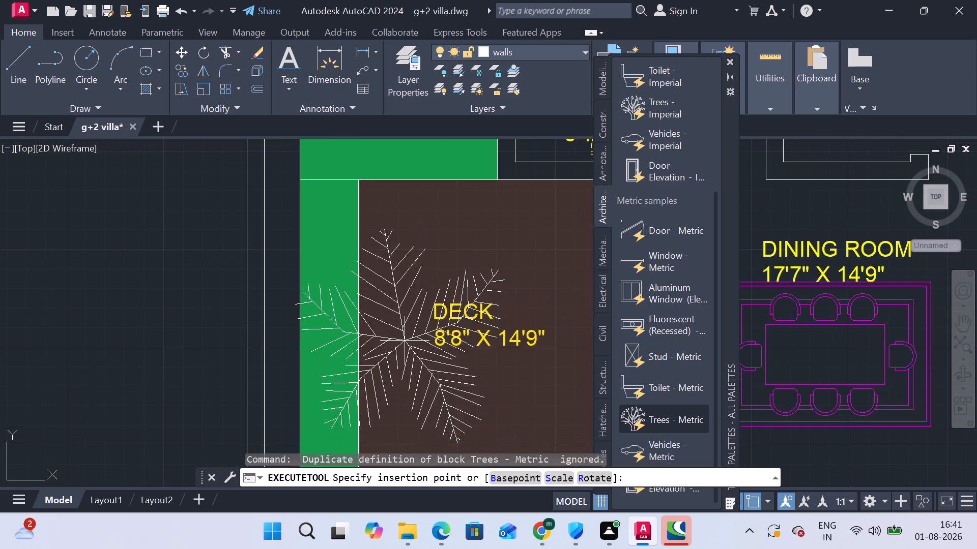
pyautogui.click(399, 344)
# Place a Trees - Metric block in the empty space west of the villa plan and close the tool palettes.
pyautogui.scroll(-3, 631, 394)
pyautogui.scroll(-2, 839, 370)
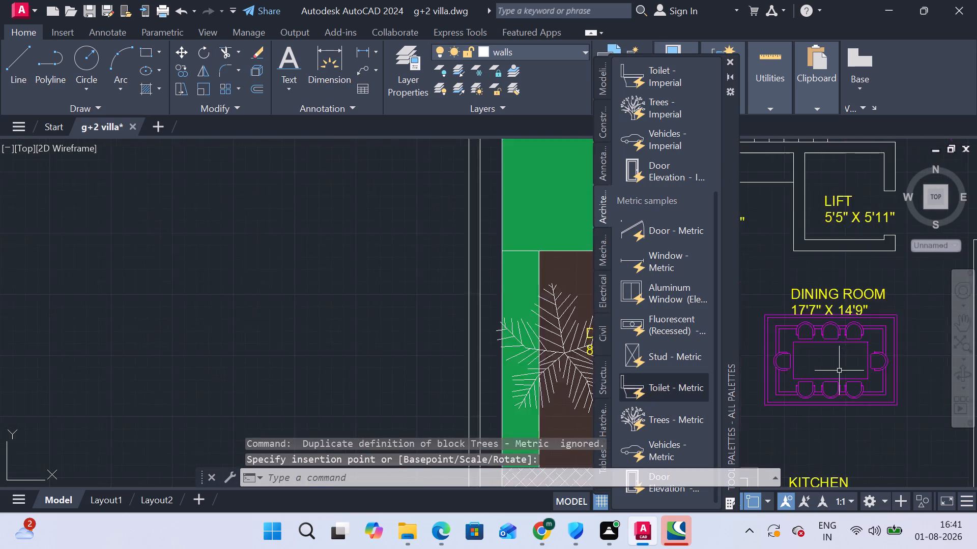
pyautogui.moveTo(828, 396); pyautogui.dragTo(505, 319, button='middle')
pyautogui.scroll(-1, 731, 325)
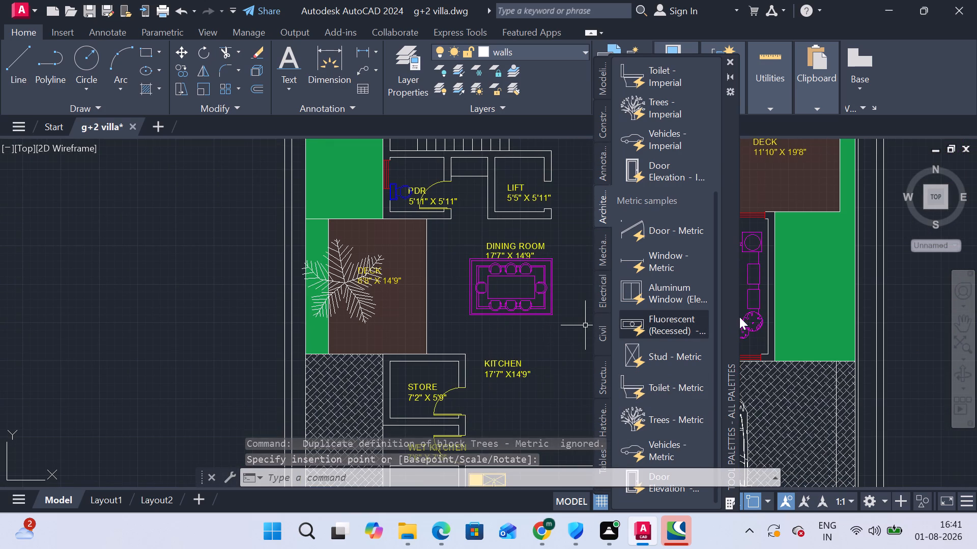
pyautogui.scroll(-2, 641, 367)
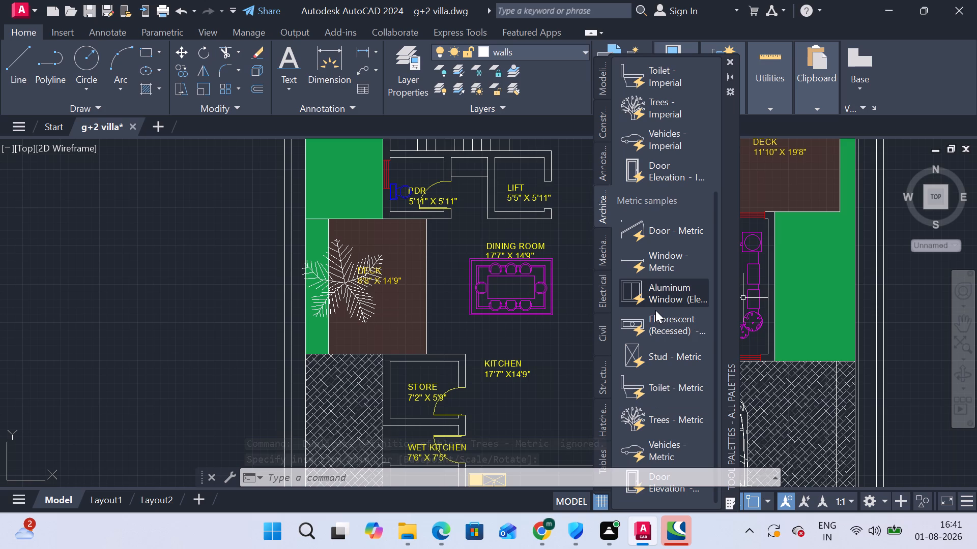
pyautogui.click(660, 111)
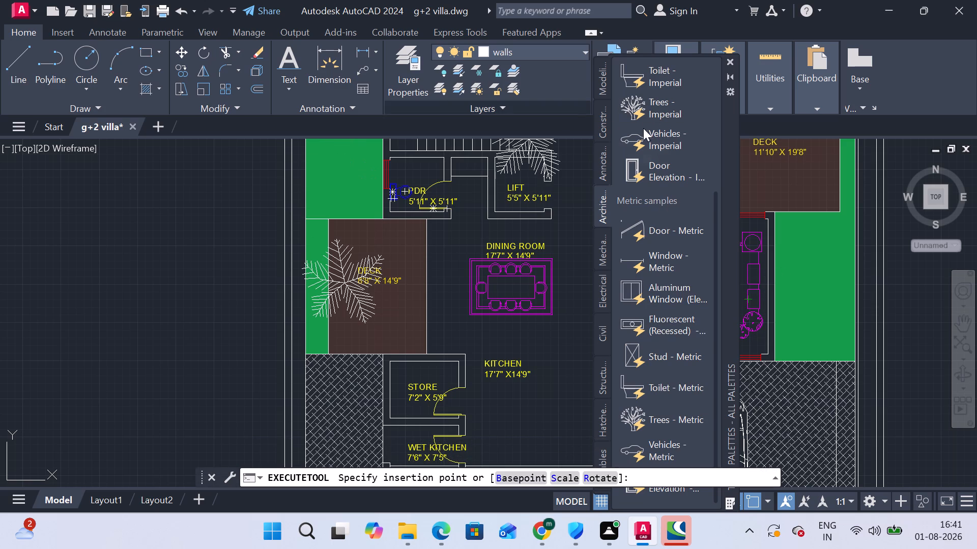
pyautogui.scroll(-3, 669, 203)
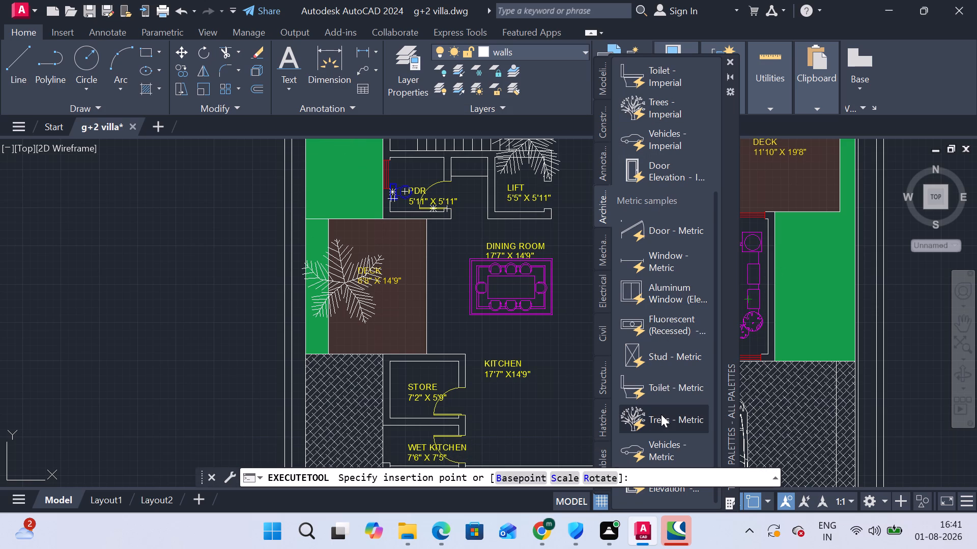
pyautogui.click(661, 414)
pyautogui.click(136, 246)
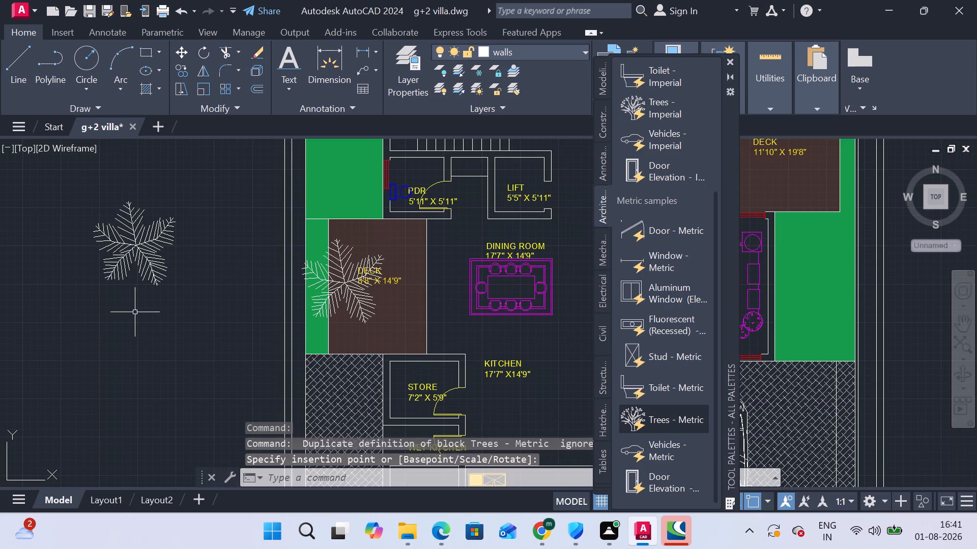
pyautogui.click(728, 60)
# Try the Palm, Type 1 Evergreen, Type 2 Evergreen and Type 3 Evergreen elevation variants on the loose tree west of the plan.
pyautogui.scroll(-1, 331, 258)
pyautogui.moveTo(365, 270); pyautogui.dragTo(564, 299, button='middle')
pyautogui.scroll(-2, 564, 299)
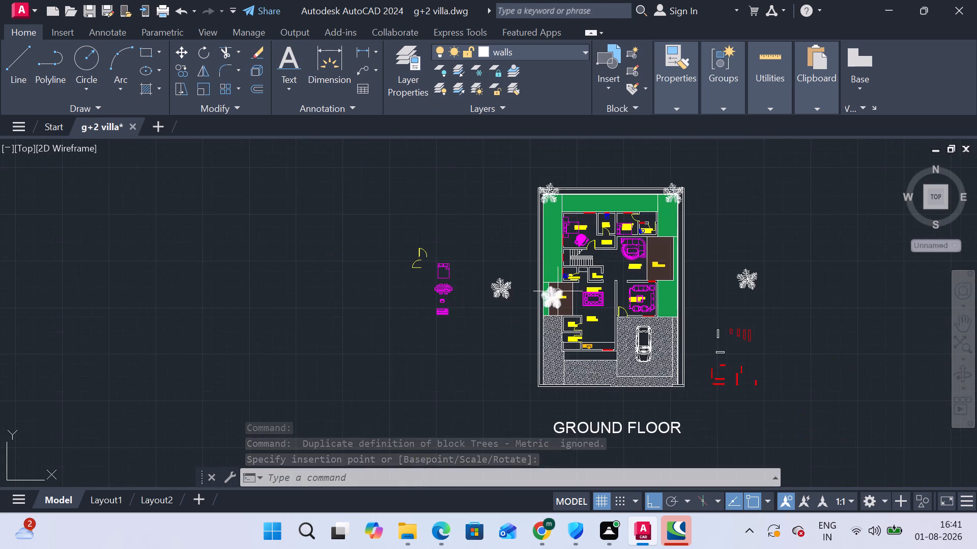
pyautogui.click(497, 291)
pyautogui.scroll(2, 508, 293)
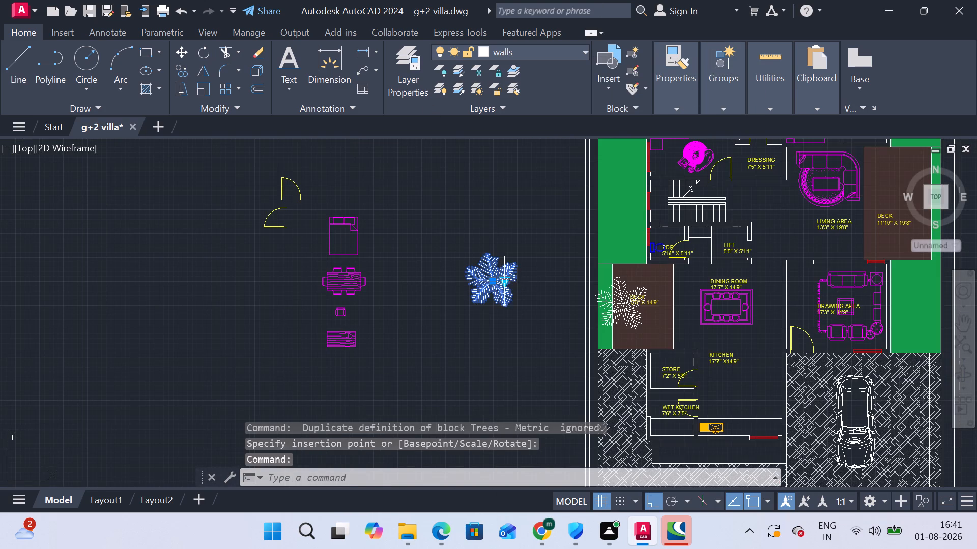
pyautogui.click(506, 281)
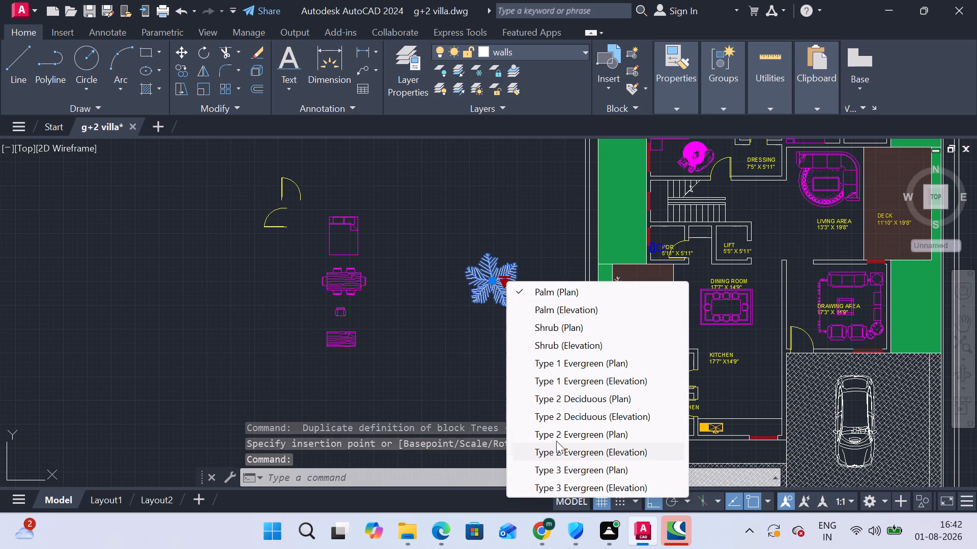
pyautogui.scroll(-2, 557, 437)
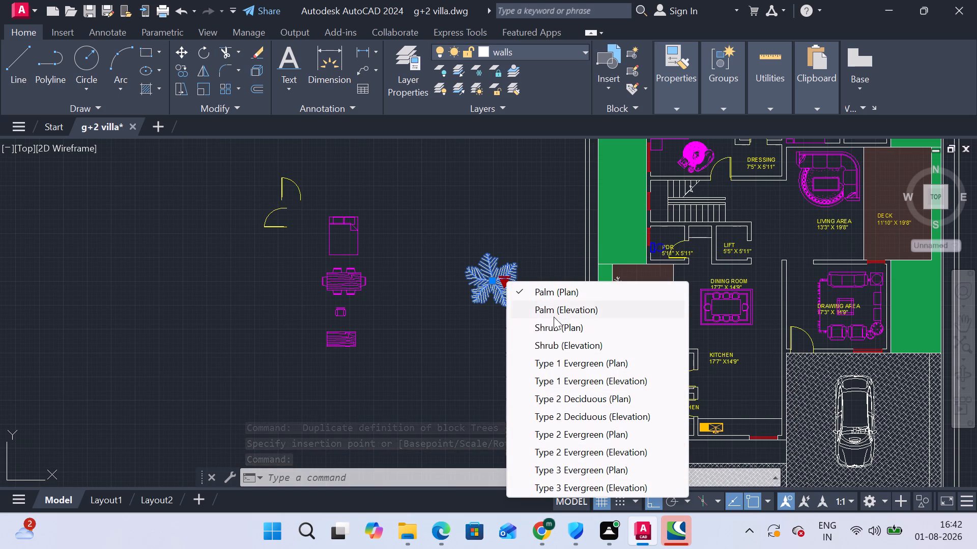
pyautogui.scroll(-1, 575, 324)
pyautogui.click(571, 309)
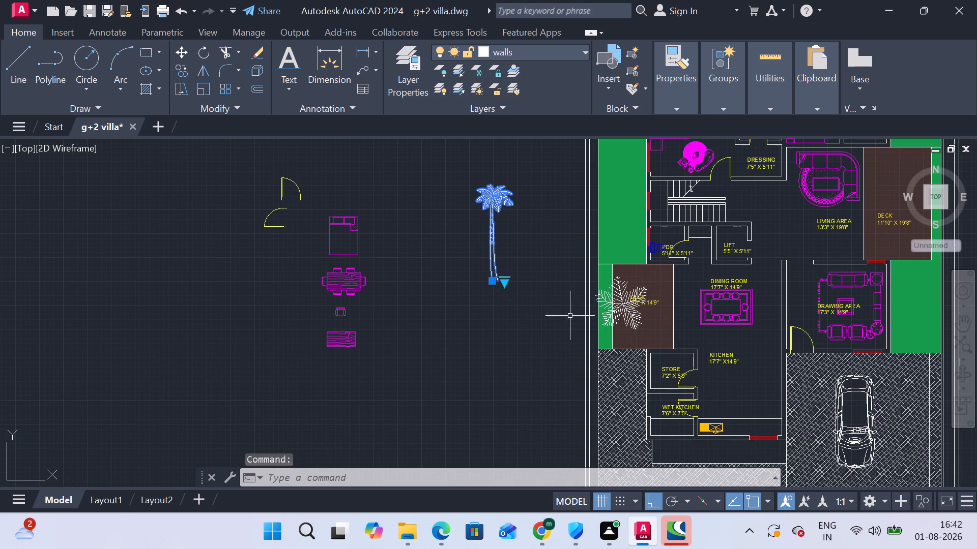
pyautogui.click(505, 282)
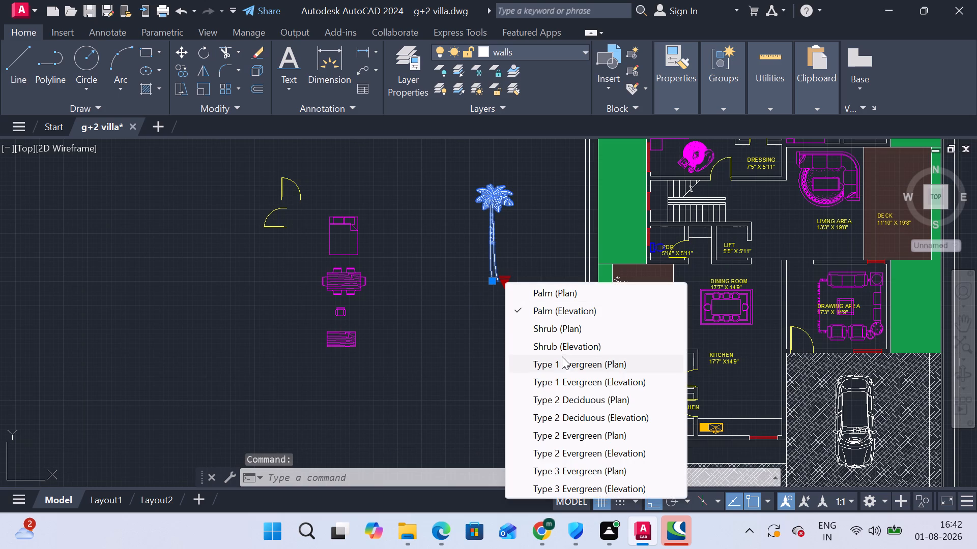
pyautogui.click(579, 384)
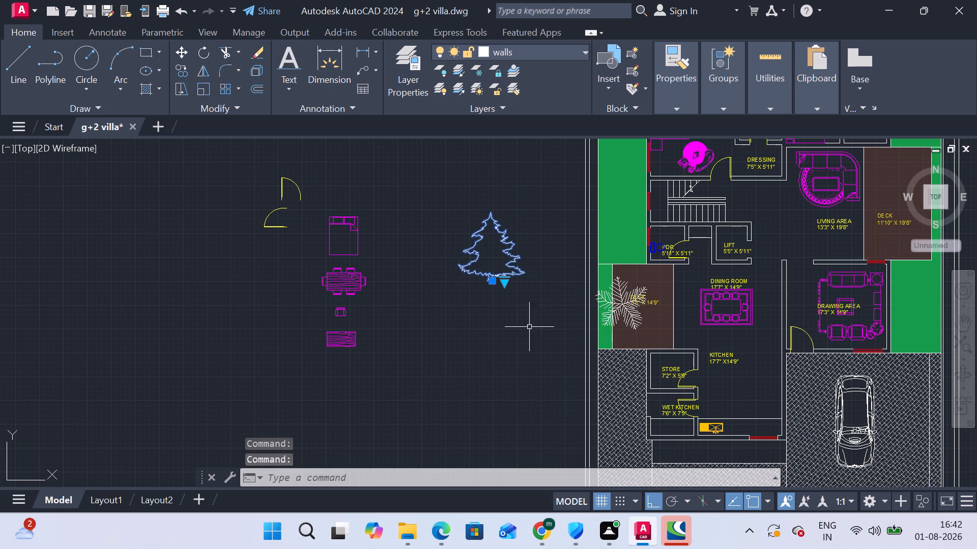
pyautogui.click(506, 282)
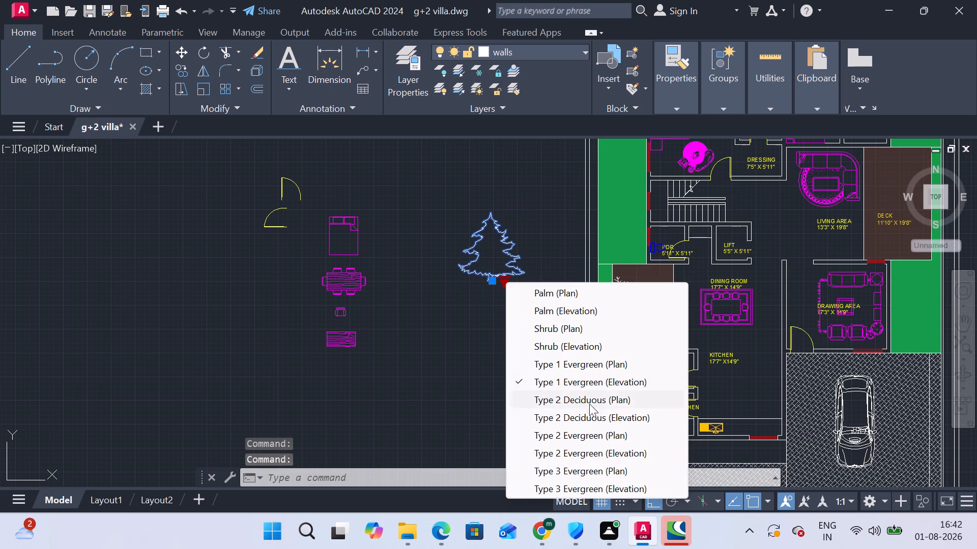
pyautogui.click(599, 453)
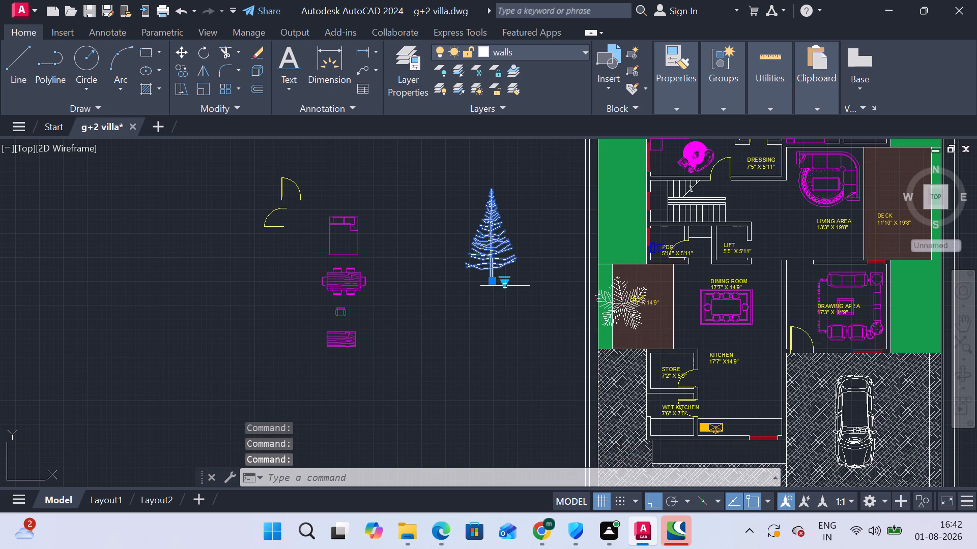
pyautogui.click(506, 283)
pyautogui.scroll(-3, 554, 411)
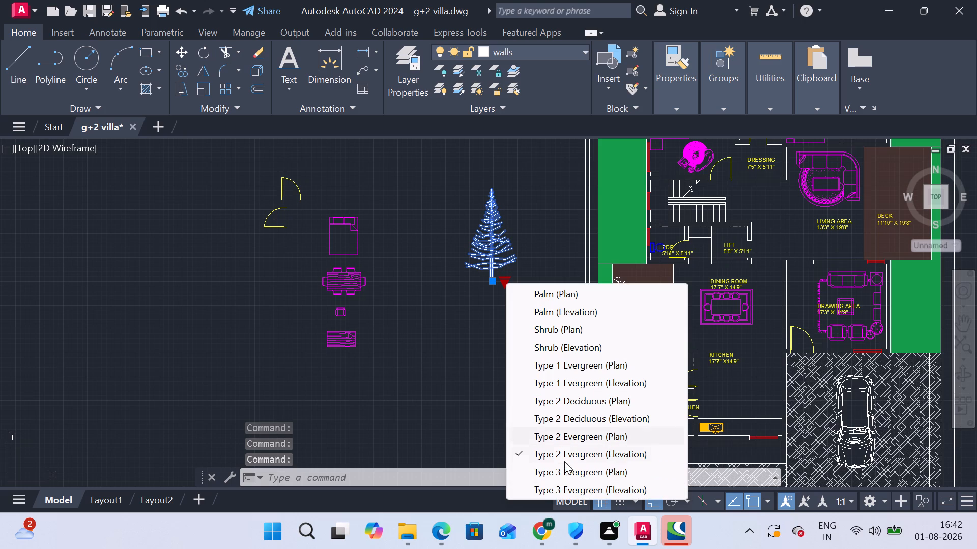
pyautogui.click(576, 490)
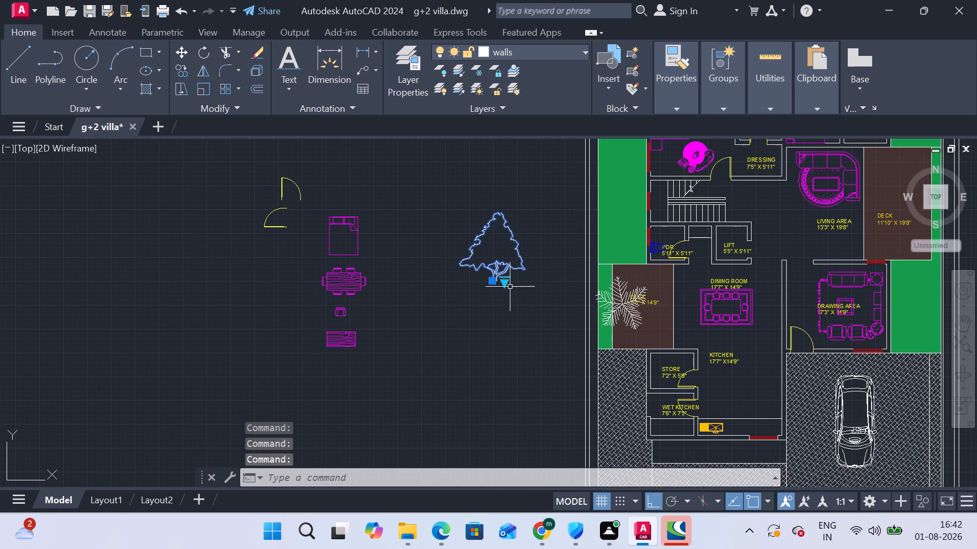
# Set the loose tree west of the plan to the Type 3 Evergreen (Plan) variant.
pyautogui.click(504, 281)
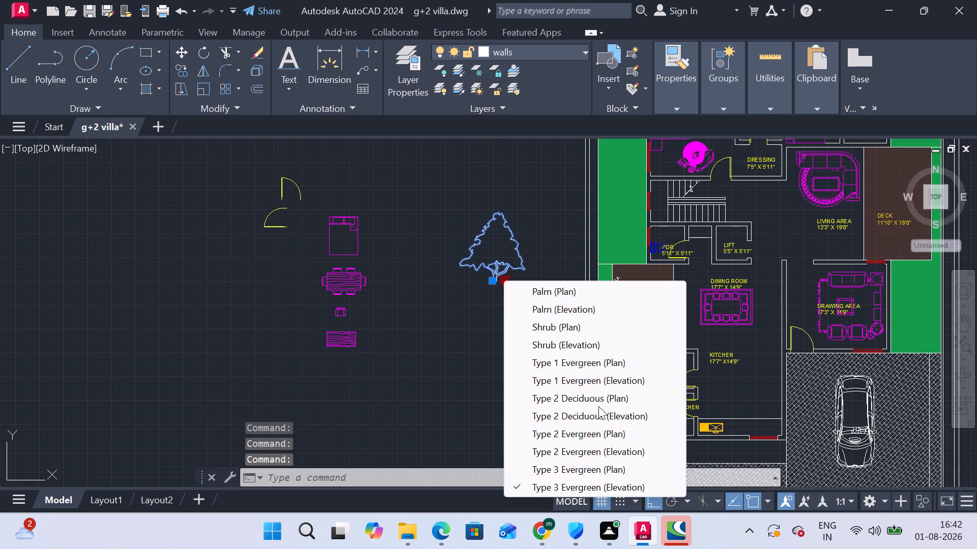
pyautogui.click(601, 462)
pyautogui.moveTo(501, 281); pyautogui.dragTo(358, 289, button='middle')
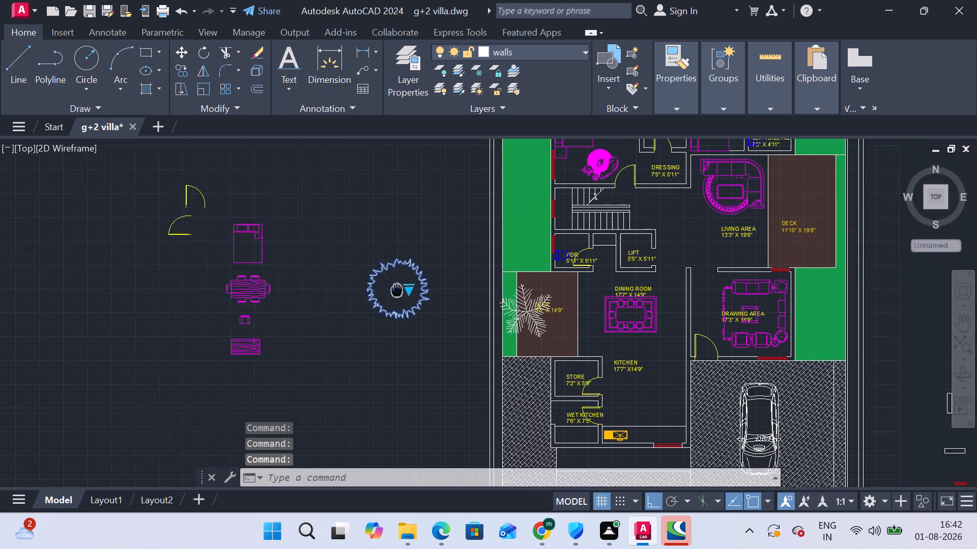
# Copy the loose evergreen tree onto the villa's green strips: two on the west, two on the north and two on the east.
pyautogui.moveTo(358, 289); pyautogui.dragTo(321, 288, button='middle')
pyautogui.click(179, 72)
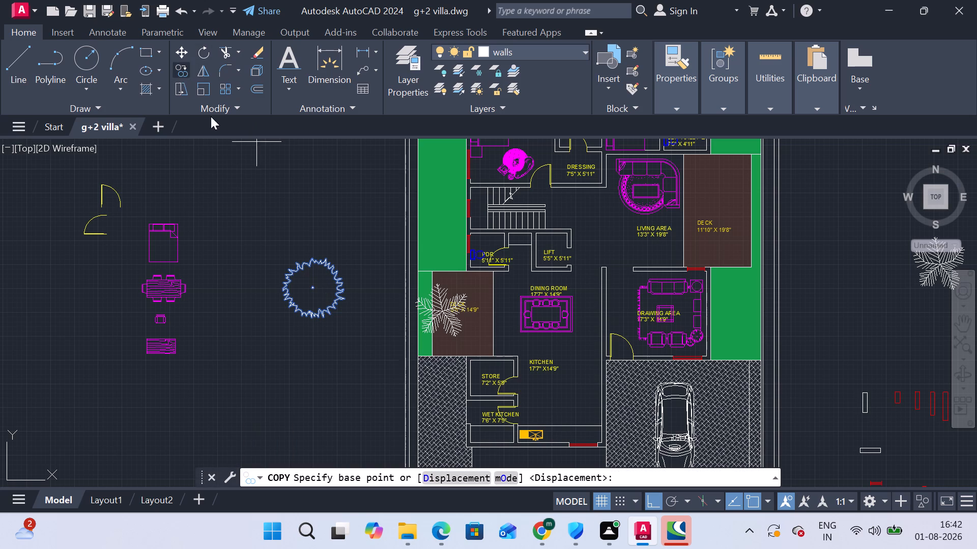
pyautogui.click(312, 289)
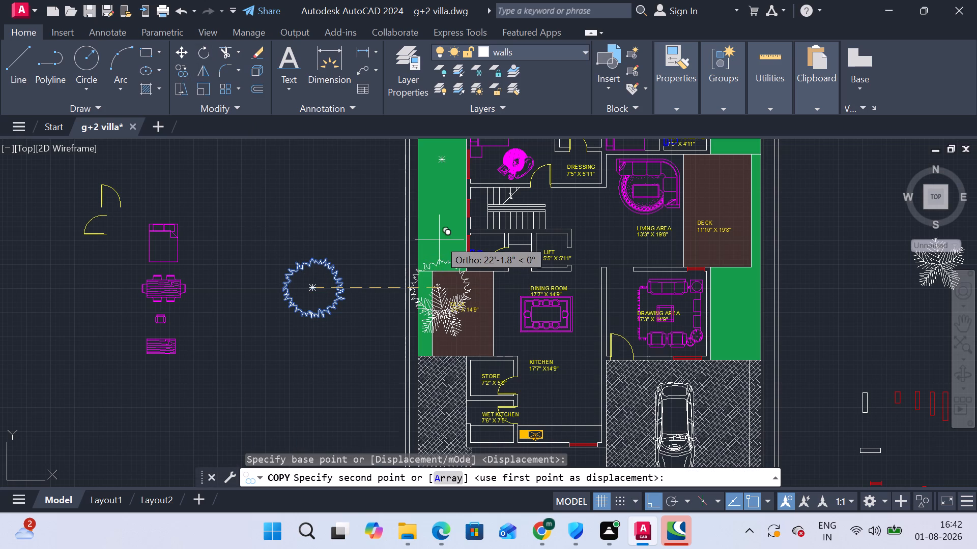
pyautogui.scroll(-1, 444, 236)
pyautogui.moveTo(445, 247); pyautogui.dragTo(438, 343, button='middle')
pyautogui.press('F8')
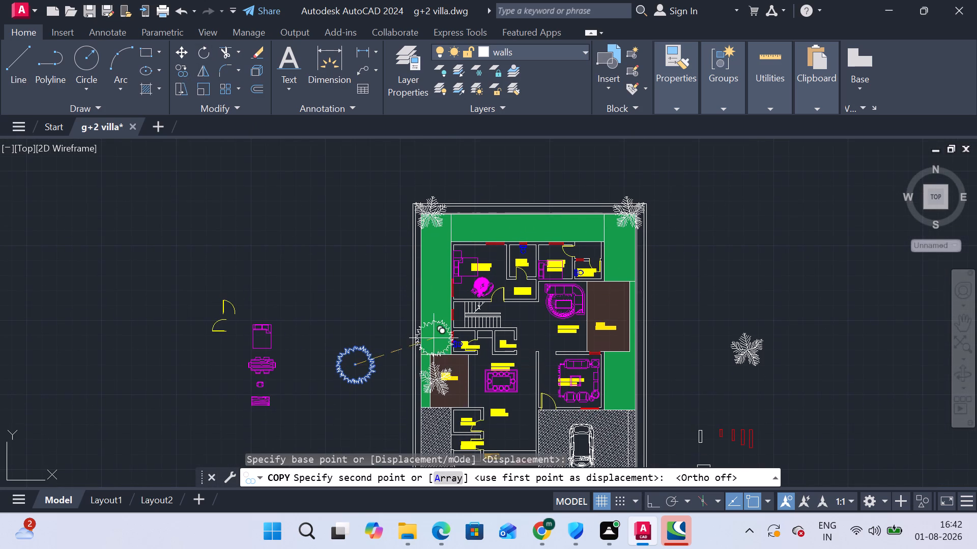
pyautogui.click(425, 317)
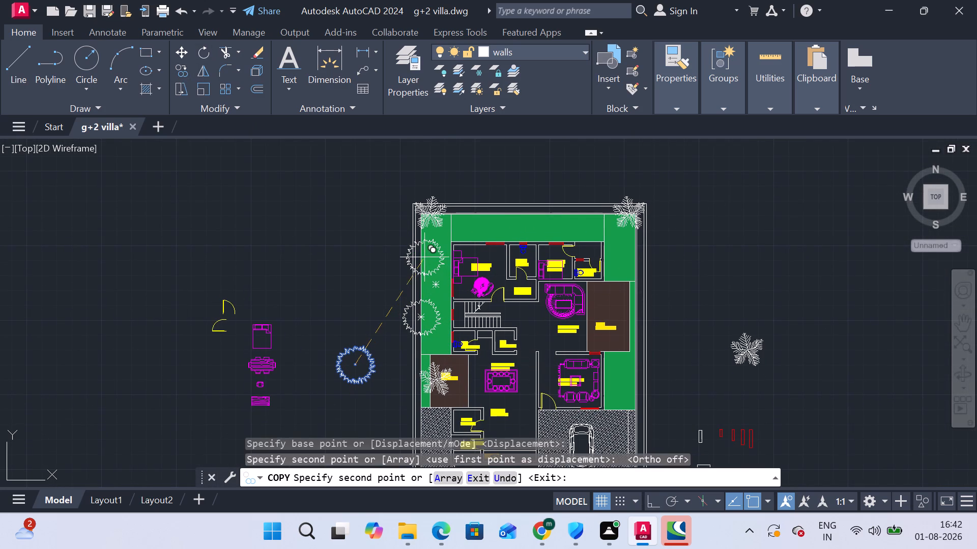
pyautogui.click(422, 258)
pyautogui.click(488, 216)
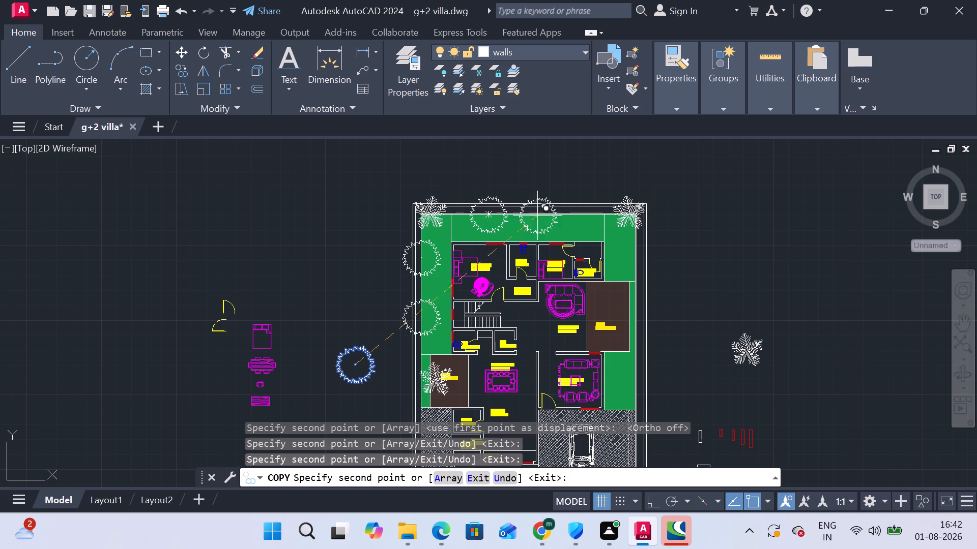
pyautogui.click(550, 215)
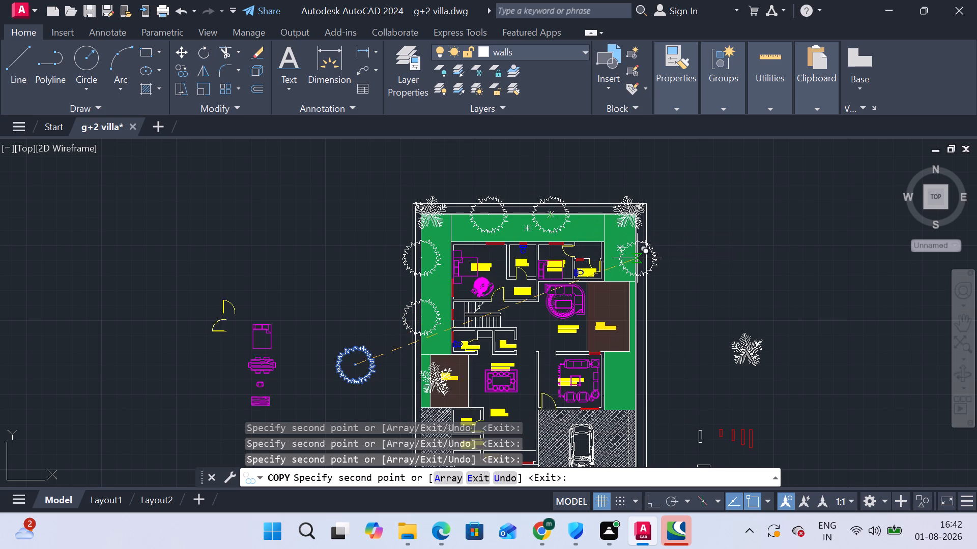
pyautogui.click(632, 258)
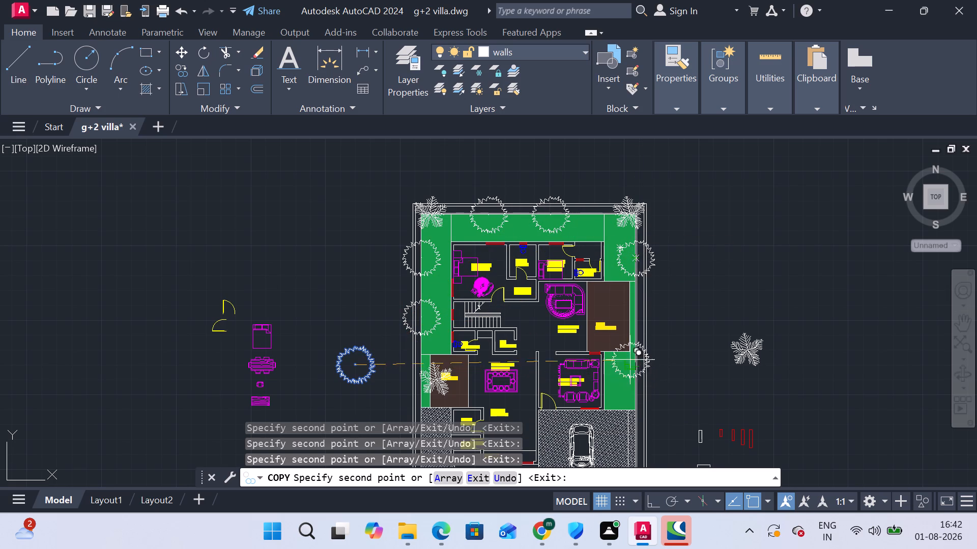
pyautogui.click(635, 380)
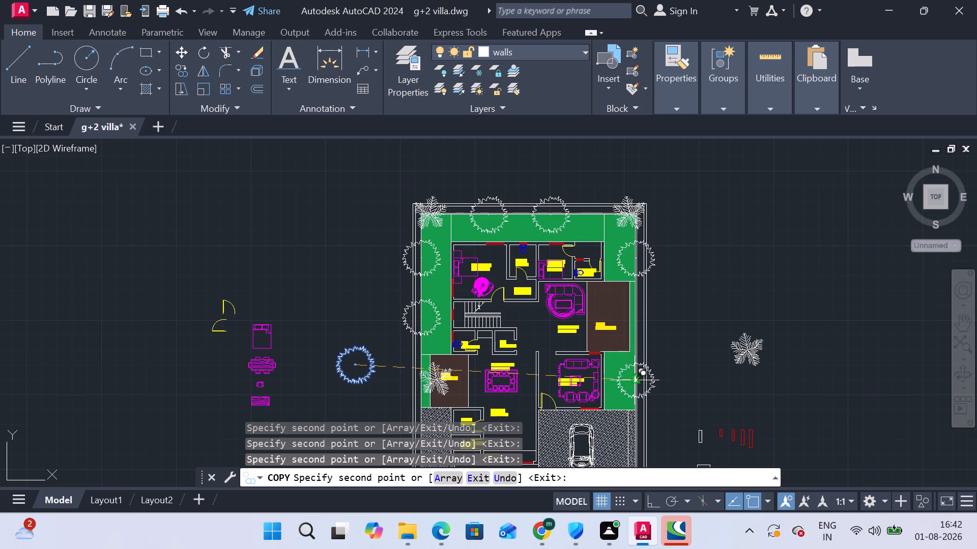
pyautogui.press('Escape')
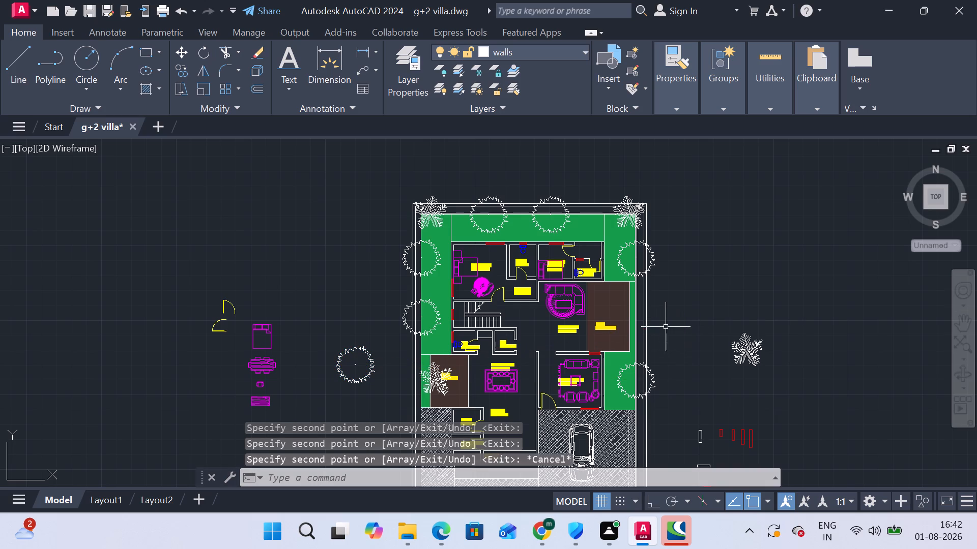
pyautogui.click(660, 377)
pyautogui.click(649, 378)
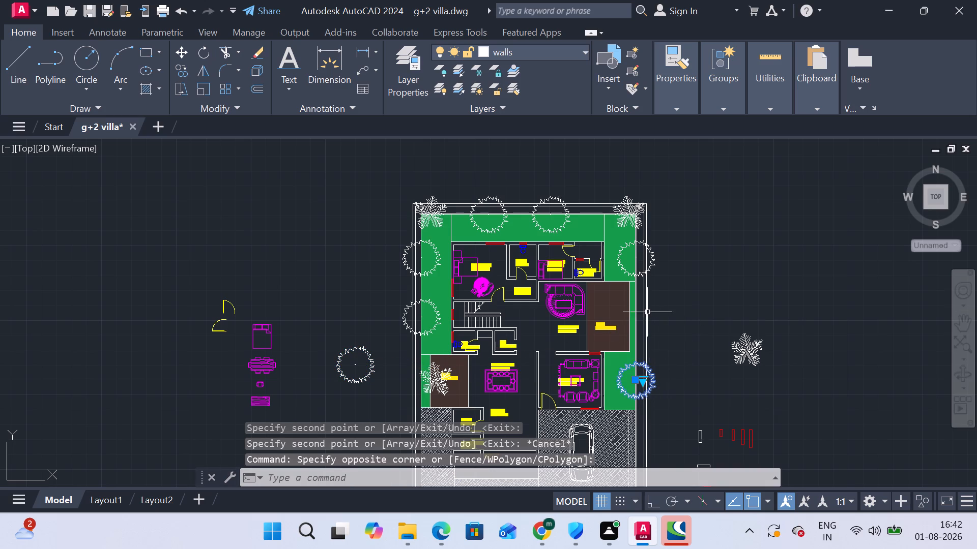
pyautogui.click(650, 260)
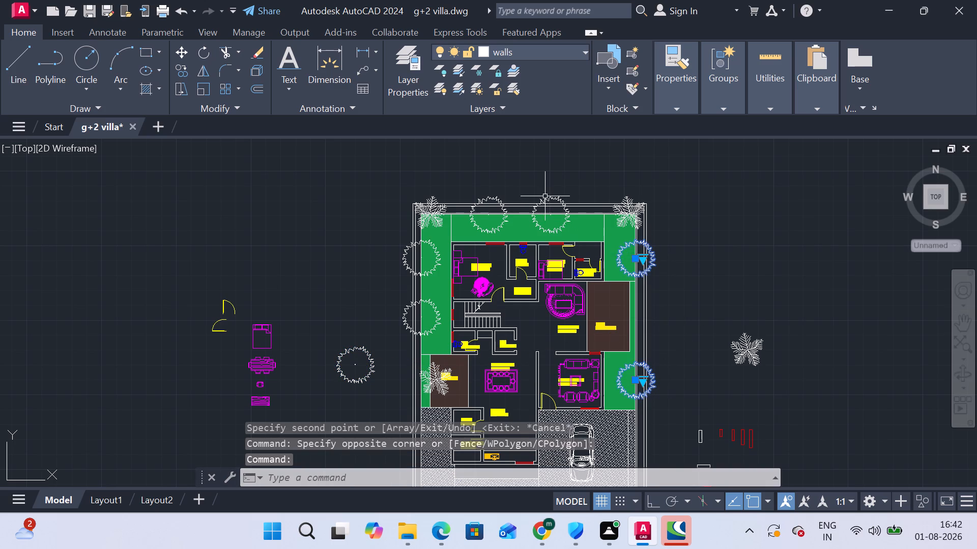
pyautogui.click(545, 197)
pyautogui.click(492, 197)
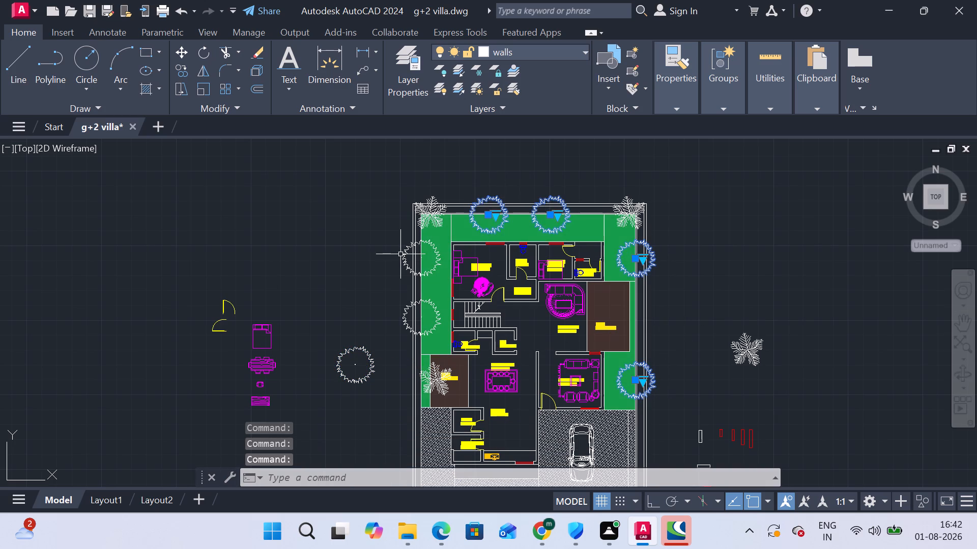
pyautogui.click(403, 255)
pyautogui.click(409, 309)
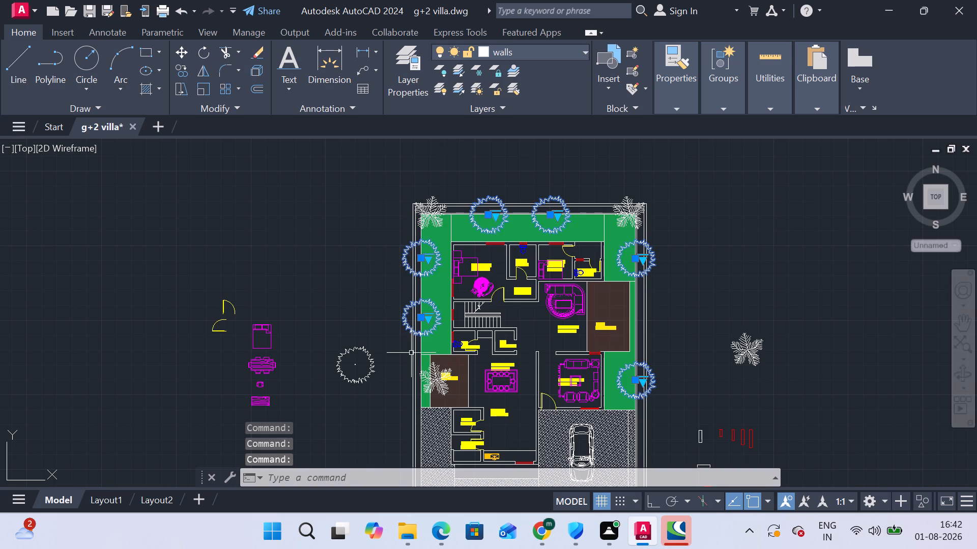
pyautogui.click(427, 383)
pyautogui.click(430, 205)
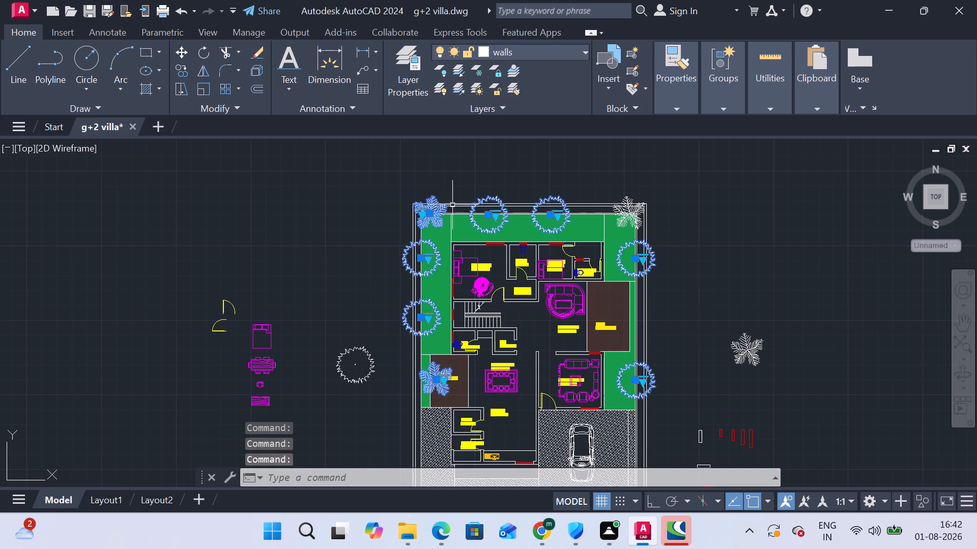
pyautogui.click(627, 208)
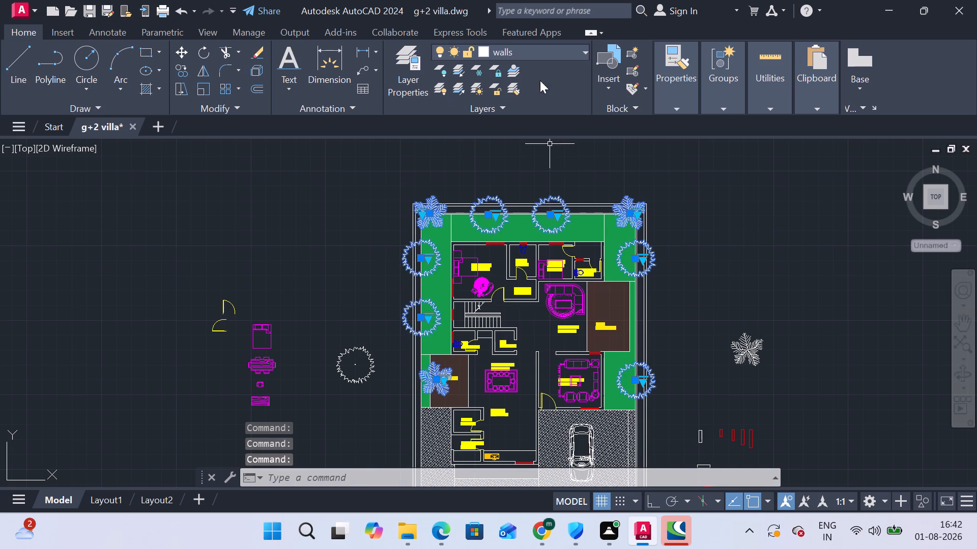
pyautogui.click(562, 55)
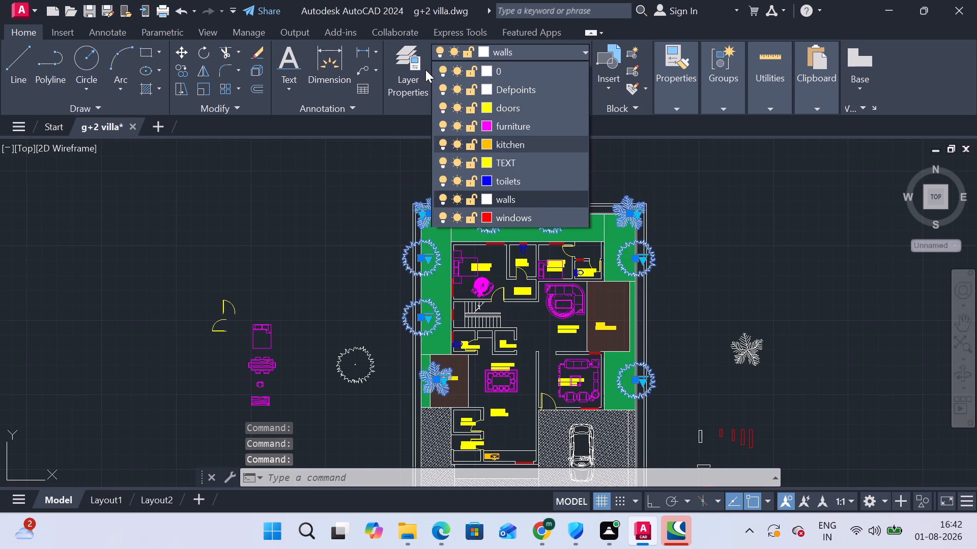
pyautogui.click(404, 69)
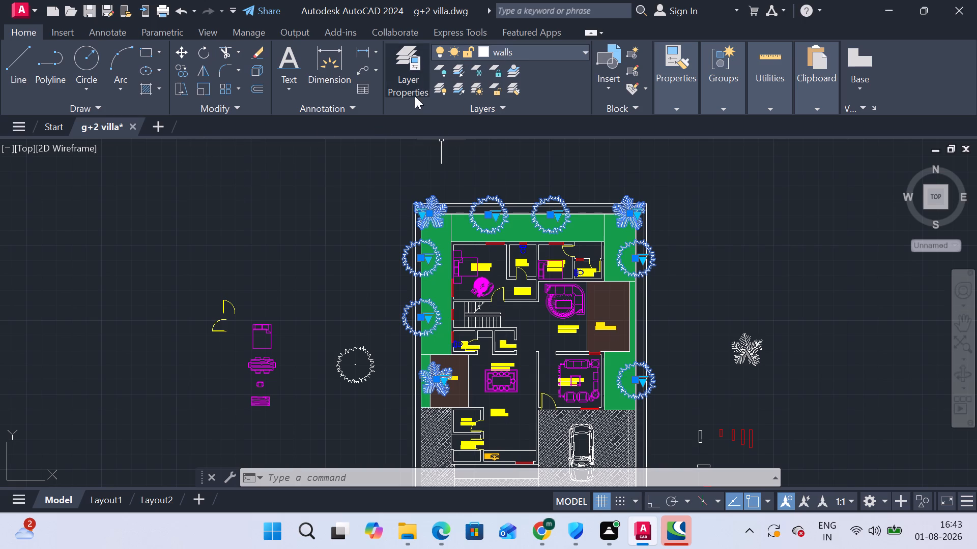
# Create a layer named PLANTS with index colour 102 and close the layer manager.
pyautogui.click(425, 69)
pyautogui.click(170, 75)
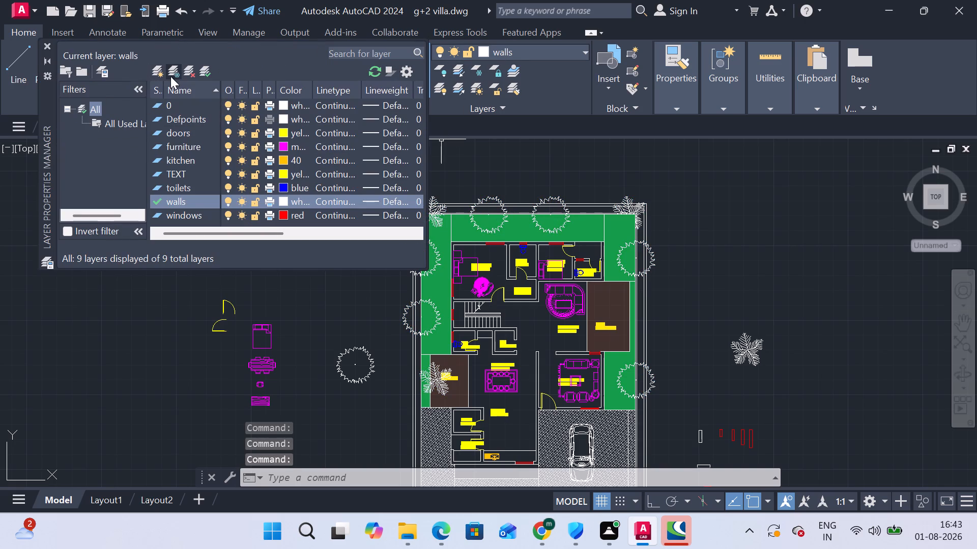
pyautogui.write('PLANTS')
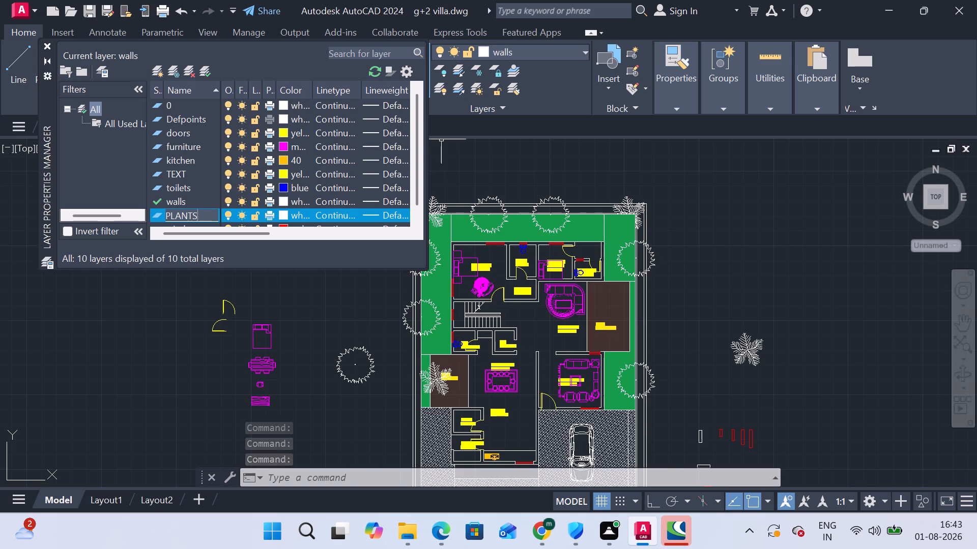
pyautogui.press('Return')
pyautogui.click(281, 222)
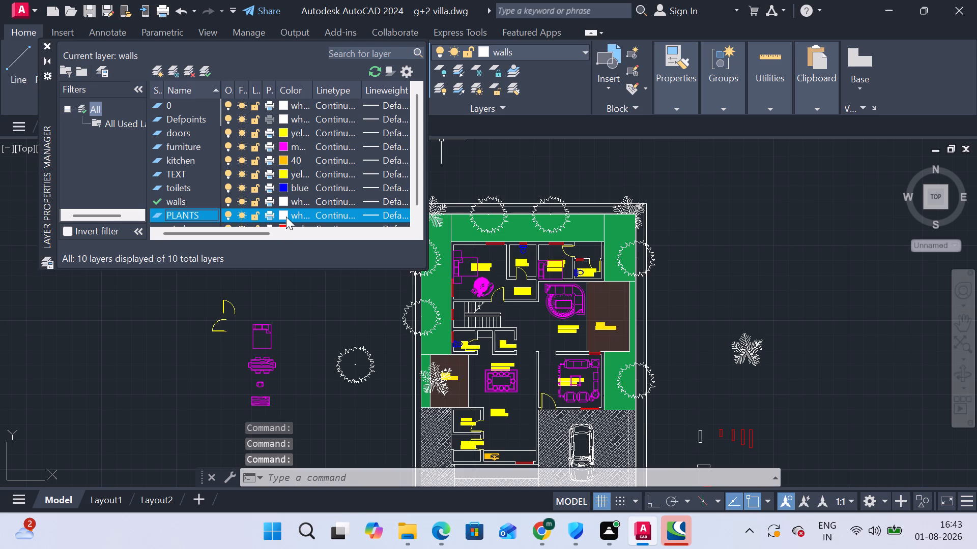
pyautogui.click(286, 216)
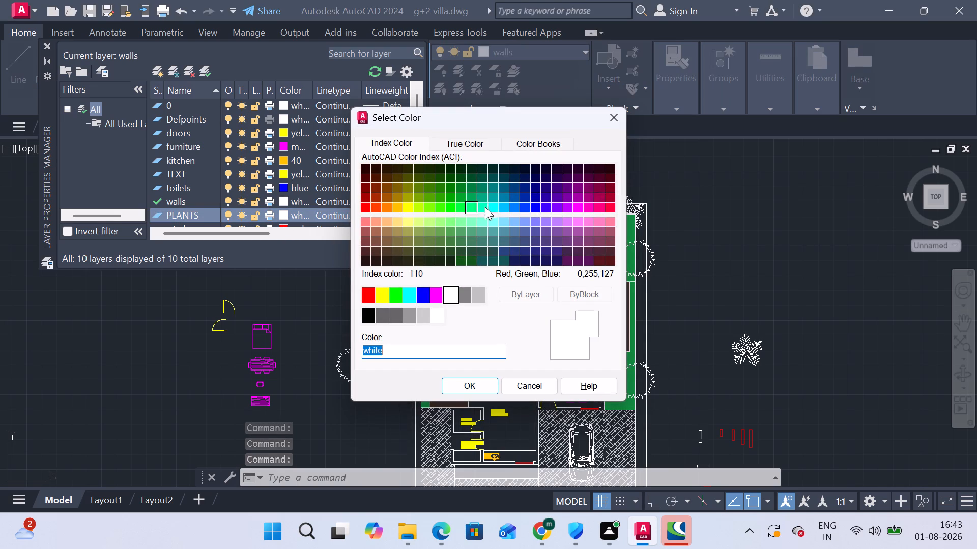
pyautogui.click(459, 203)
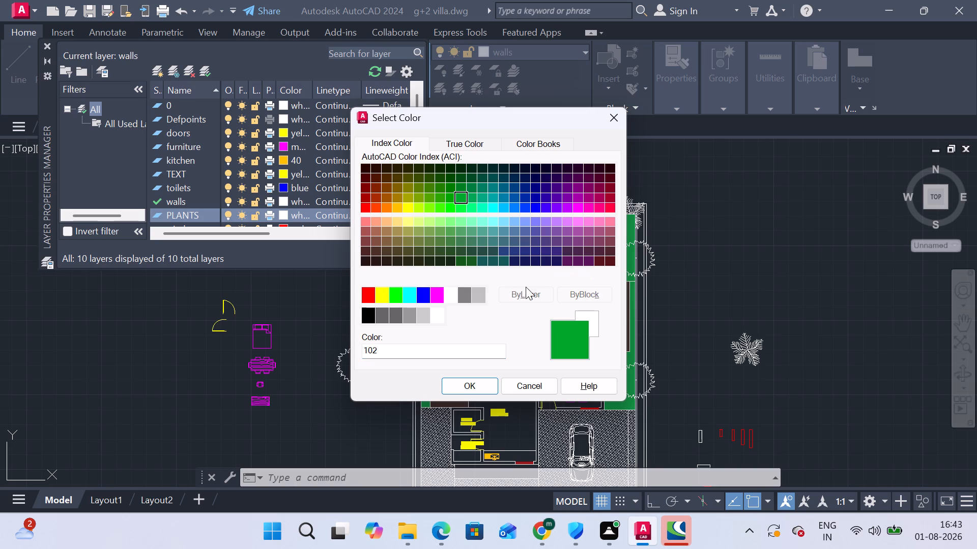
pyautogui.click(482, 385)
pyautogui.click(716, 277)
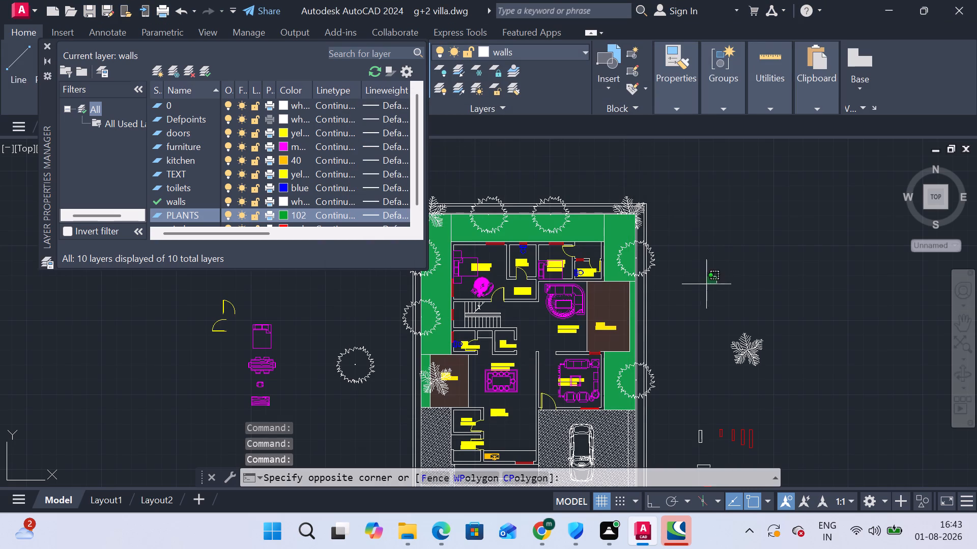
pyautogui.click(707, 291)
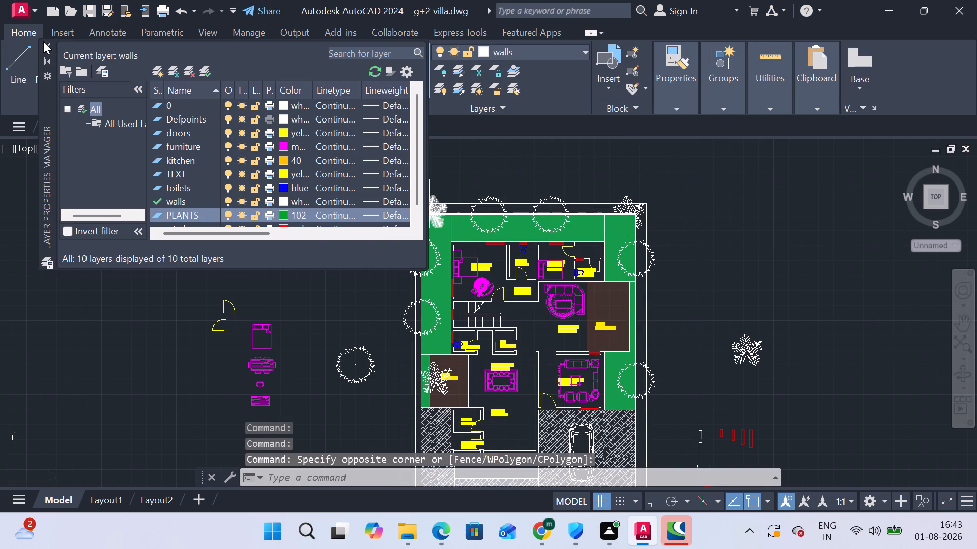
pyautogui.click(43, 45)
# Make PLANTS the current layer.
pyautogui.click(482, 50)
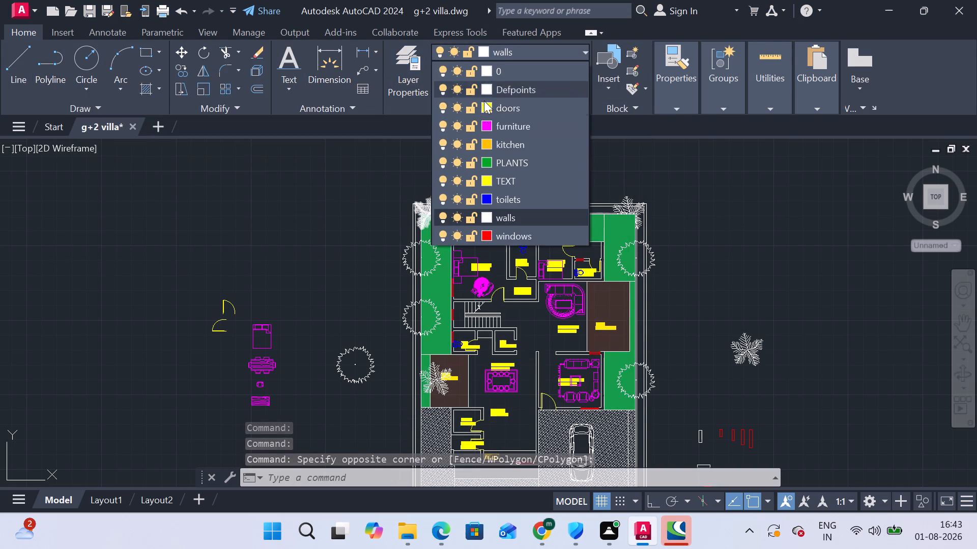
pyautogui.click(505, 168)
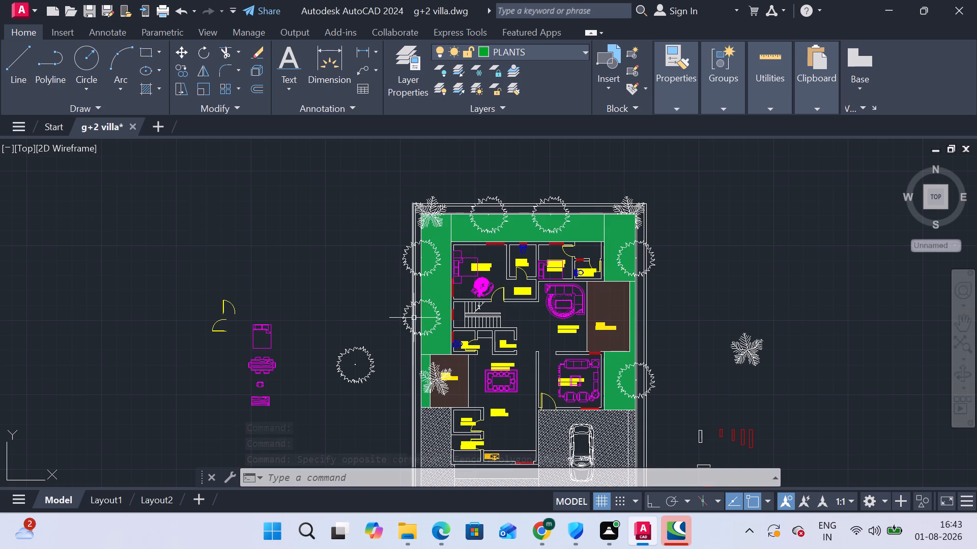
# Move the nine tree blocks on the green strips, northern corners and western deck to the PLANTS layer and clear the selection.
pyautogui.click(406, 312)
pyautogui.click(406, 266)
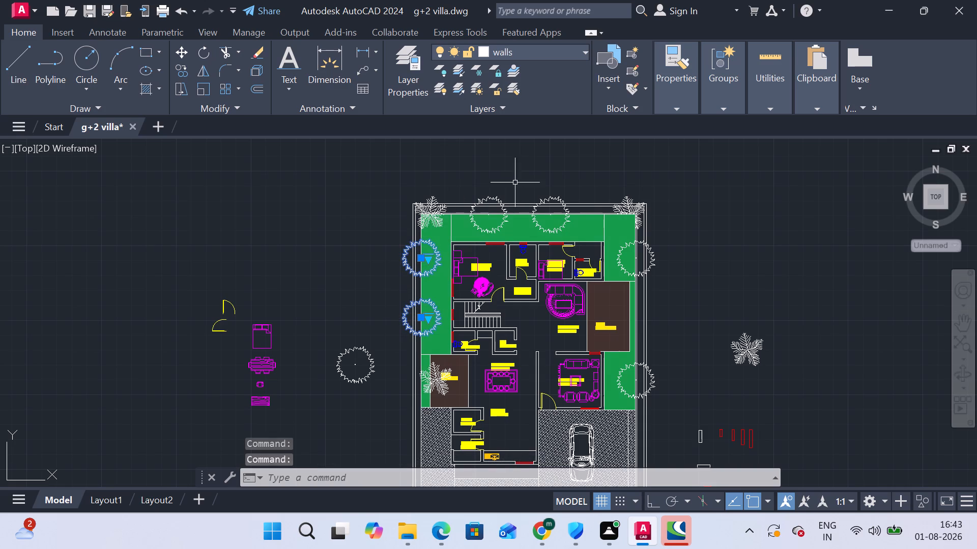
pyautogui.click(497, 195)
pyautogui.click(549, 198)
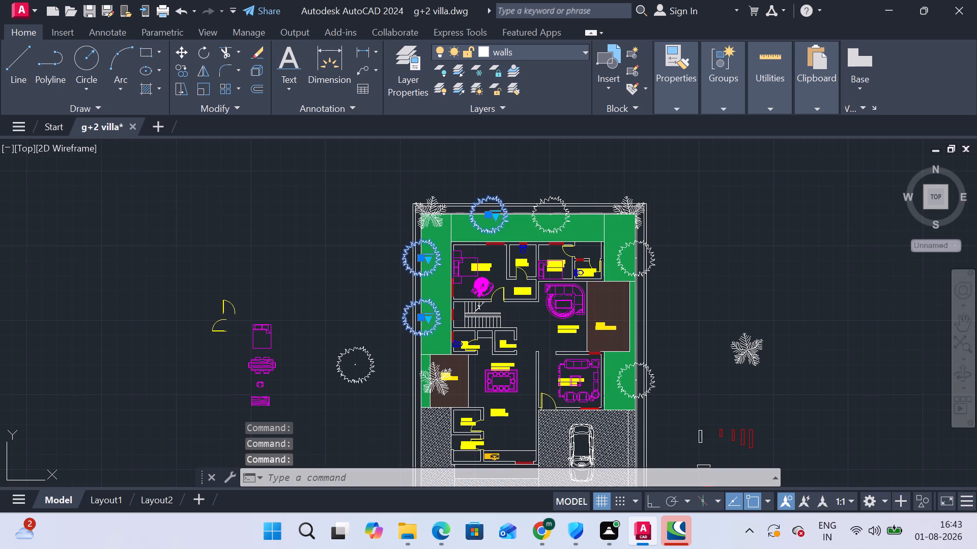
pyautogui.click(652, 252)
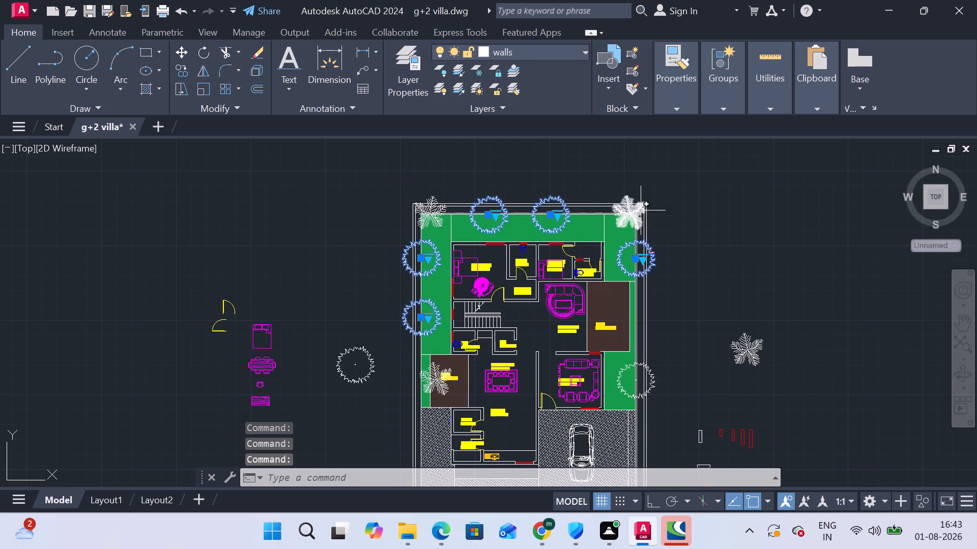
pyautogui.click(640, 209)
pyautogui.click(655, 377)
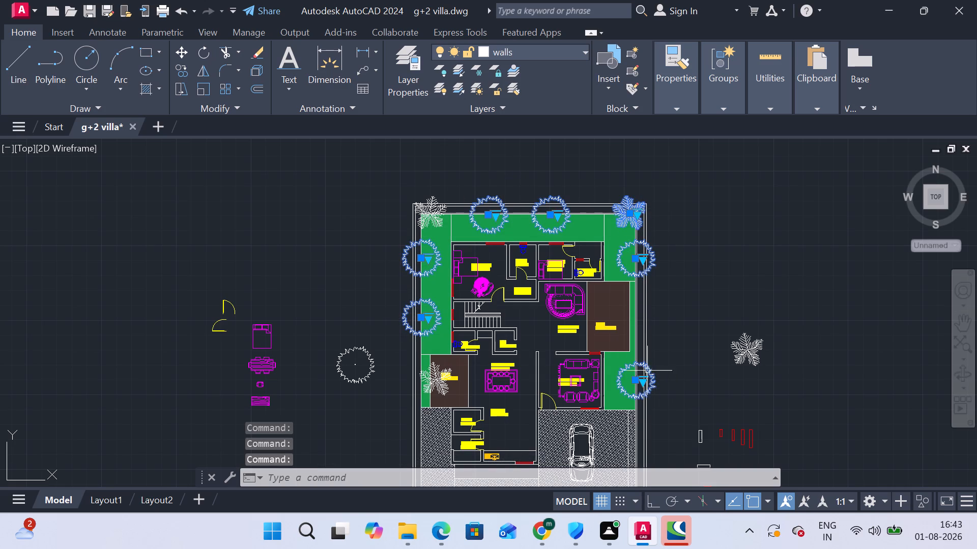
pyautogui.click(433, 383)
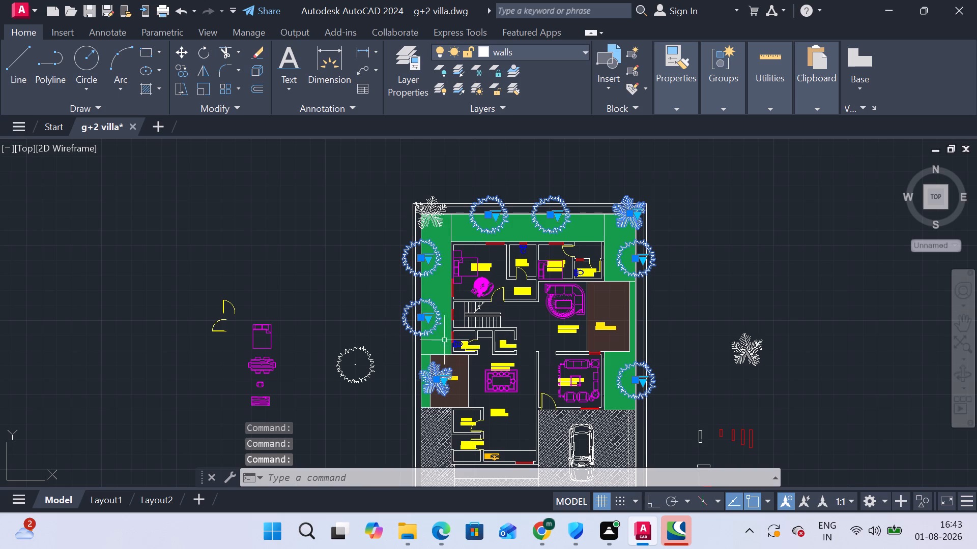
pyautogui.click(430, 211)
pyautogui.click(518, 48)
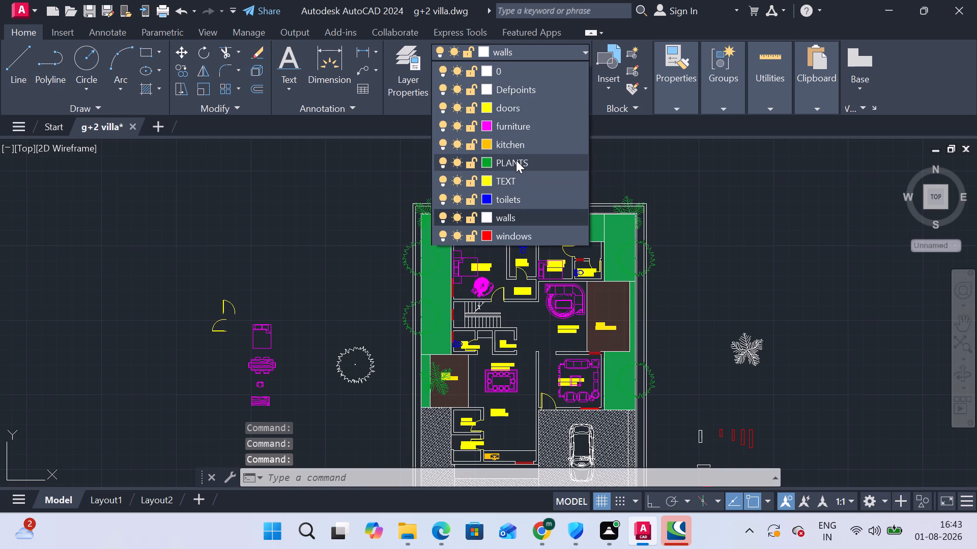
pyautogui.click(516, 160)
pyautogui.click(756, 276)
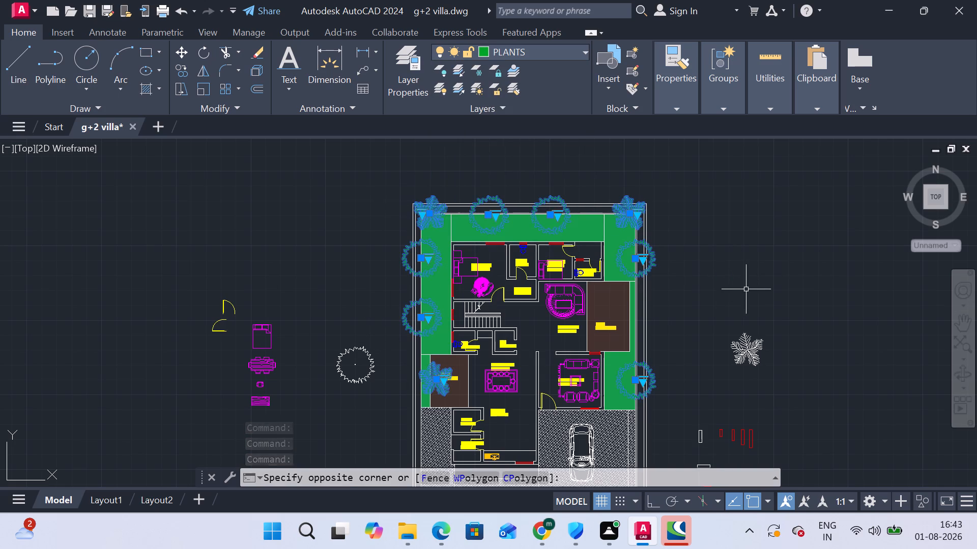
pyautogui.click(746, 289)
pyautogui.press('Escape')
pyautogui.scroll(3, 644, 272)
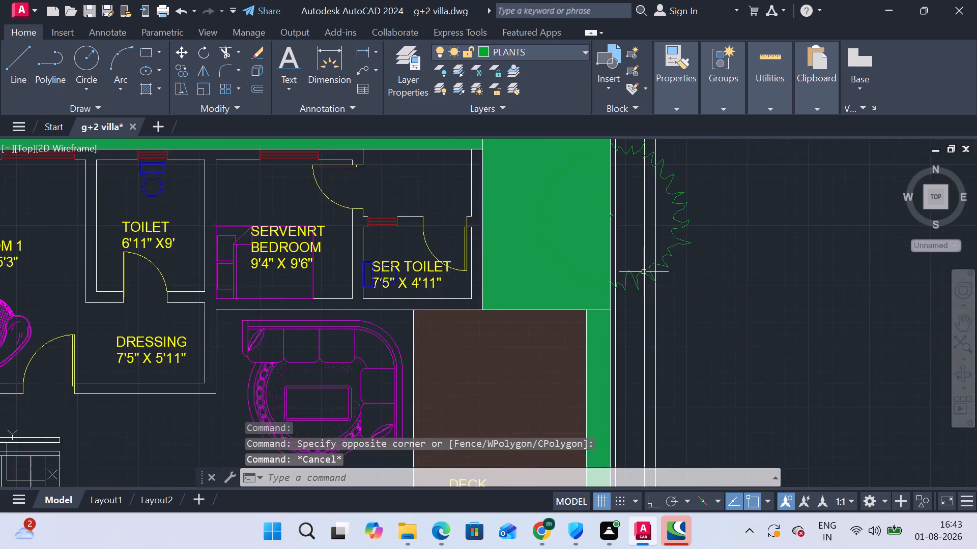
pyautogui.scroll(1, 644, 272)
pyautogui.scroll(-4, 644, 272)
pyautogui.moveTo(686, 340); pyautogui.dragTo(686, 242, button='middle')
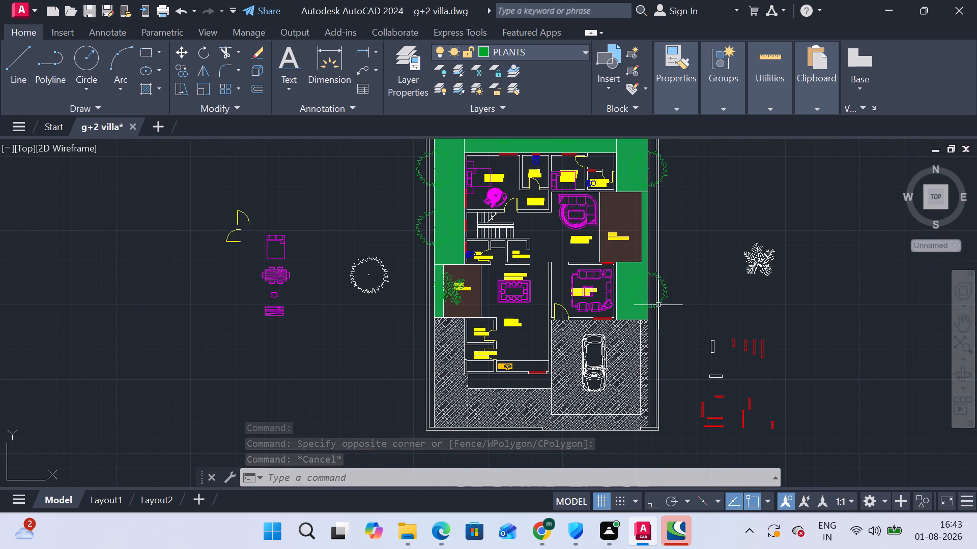
# Erase the solid green hatch filling the strips around the villa.
pyautogui.scroll(1, 655, 301)
pyautogui.click(613, 301)
pyautogui.press('Delete')
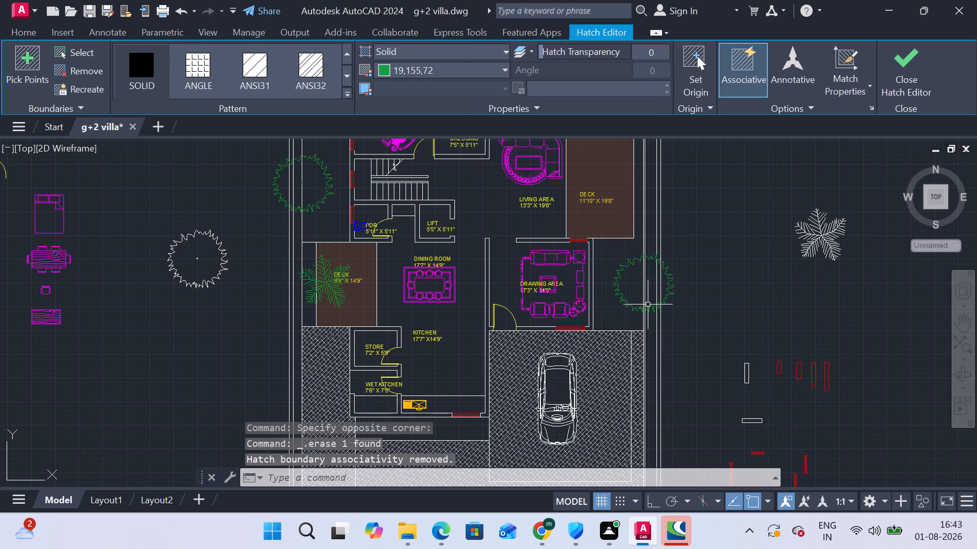
# Erase the leftover outline of the east green strip.
pyautogui.scroll(-1, 657, 308)
pyautogui.moveTo(682, 272); pyautogui.dragTo(681, 384, button='middle')
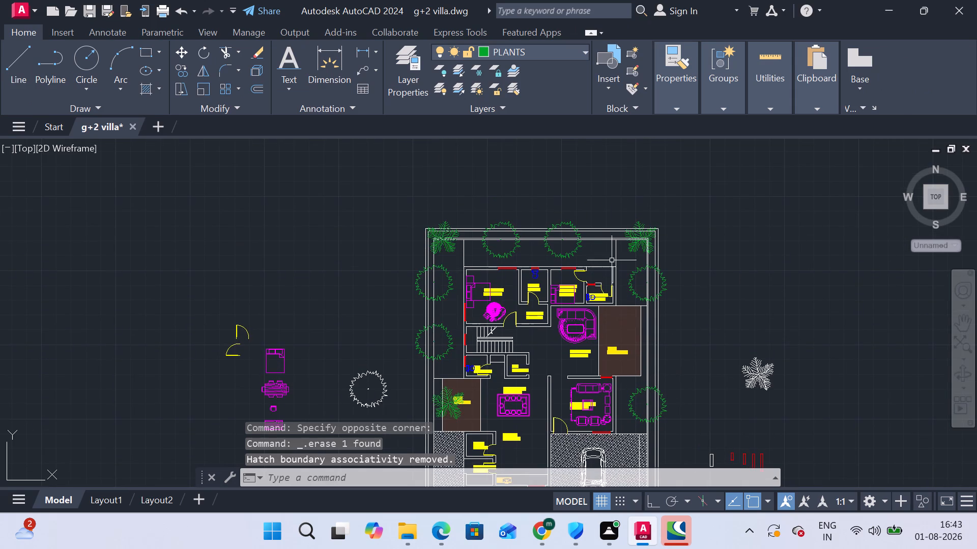
pyautogui.scroll(1, 614, 259)
pyautogui.click(615, 259)
pyautogui.press('Delete')
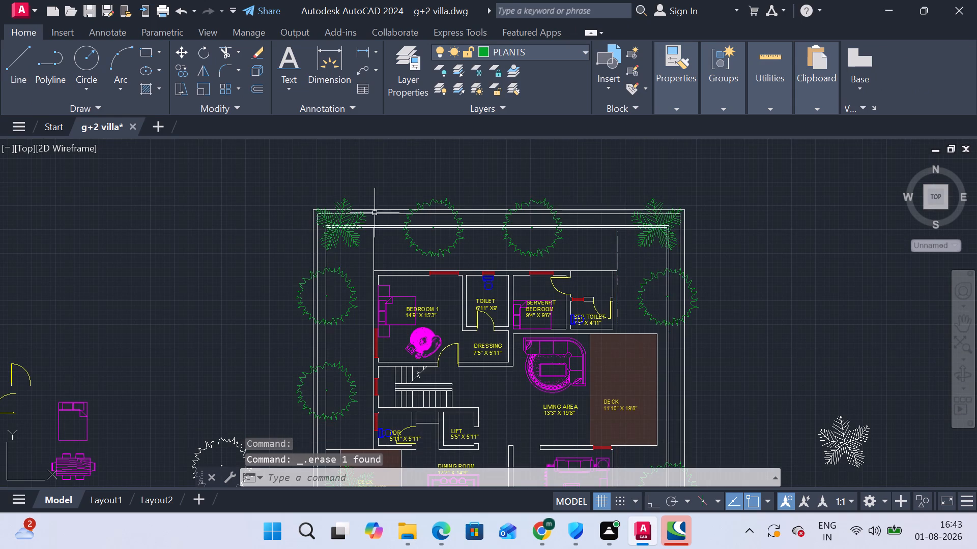
# Erase the leftover rectangular outline of the north green strip behind the bedrooms.
pyautogui.moveTo(368, 244); pyautogui.dragTo(378, 244)
pyautogui.click(363, 250)
pyautogui.click(376, 252)
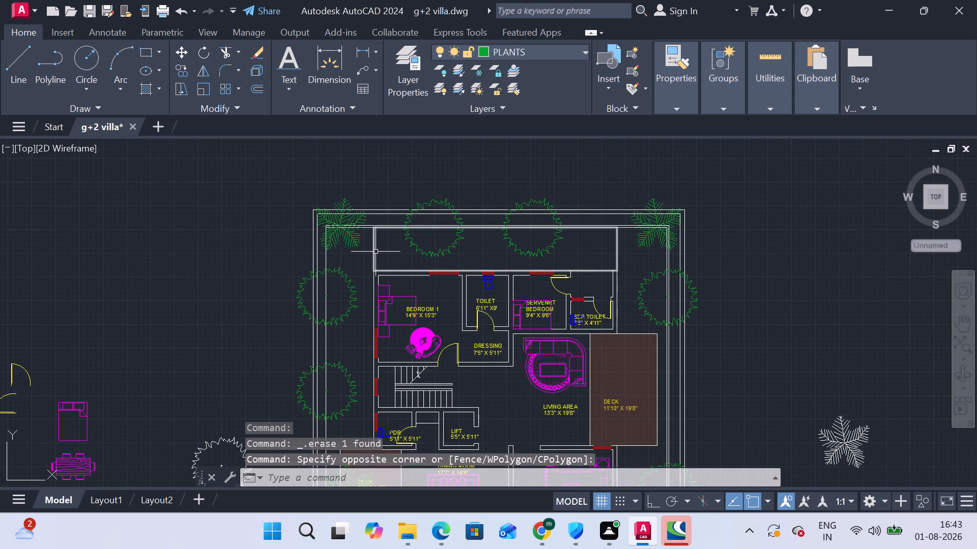
pyautogui.press('Delete')
pyautogui.scroll(-1, 378, 270)
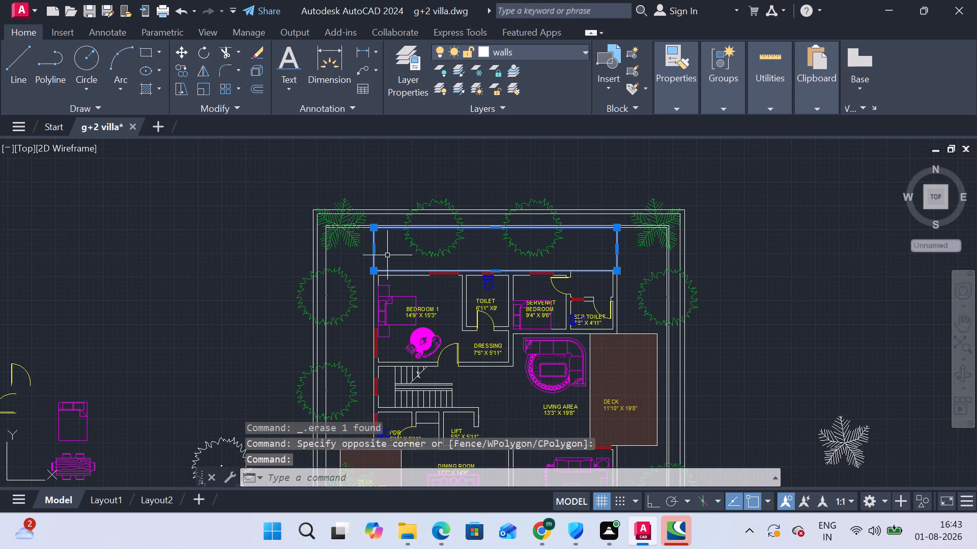
pyautogui.click(371, 251)
pyautogui.press('Delete')
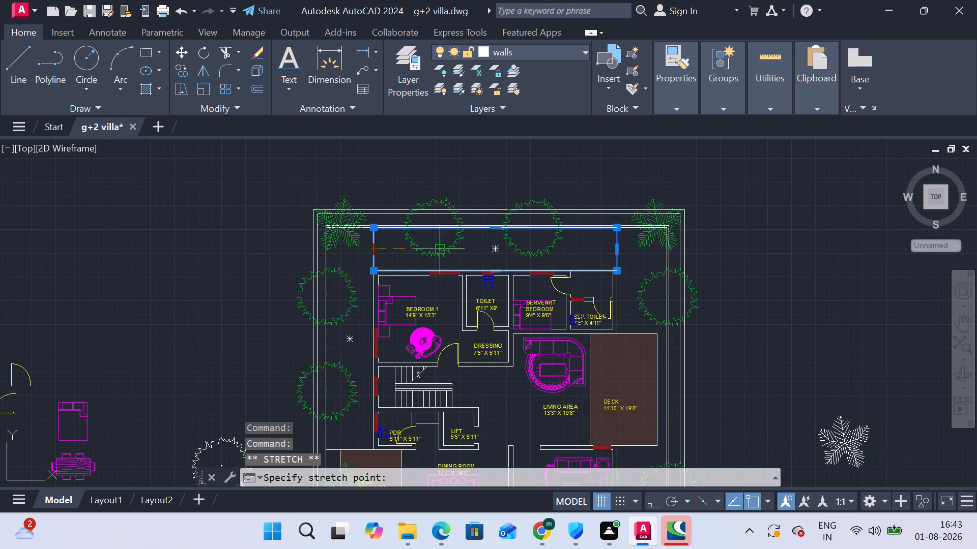
pyautogui.click(581, 196)
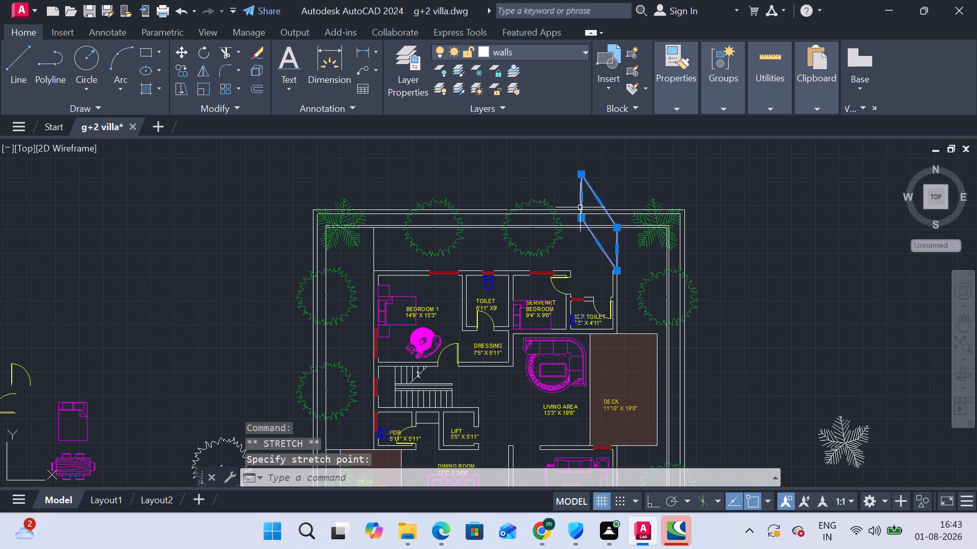
pyautogui.press('Delete')
# Erase the leftover rectangular outline of the west green strip.
pyautogui.click(369, 263)
pyautogui.click(379, 254)
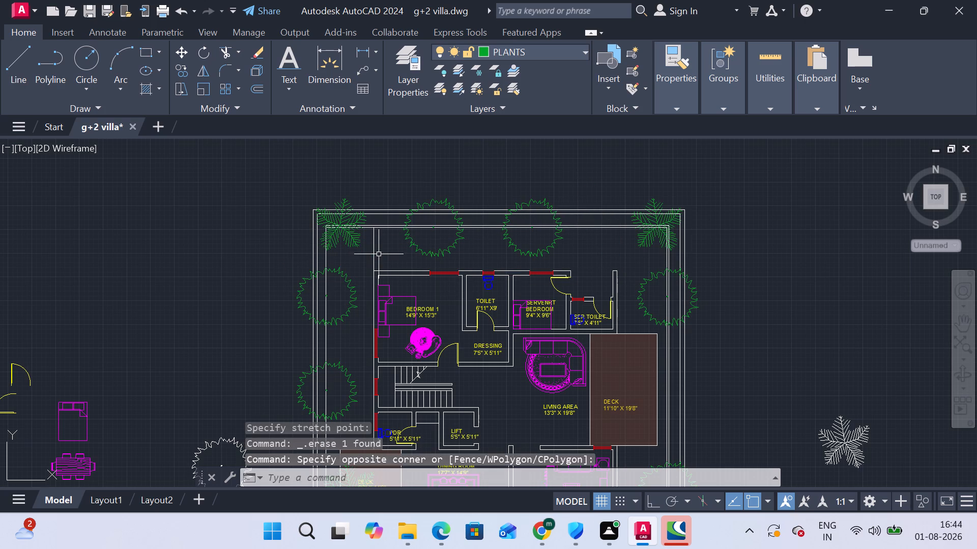
pyautogui.doubleClick(376, 251)
pyautogui.moveTo(367, 246); pyautogui.dragTo(372, 246)
pyautogui.doubleClick(375, 246)
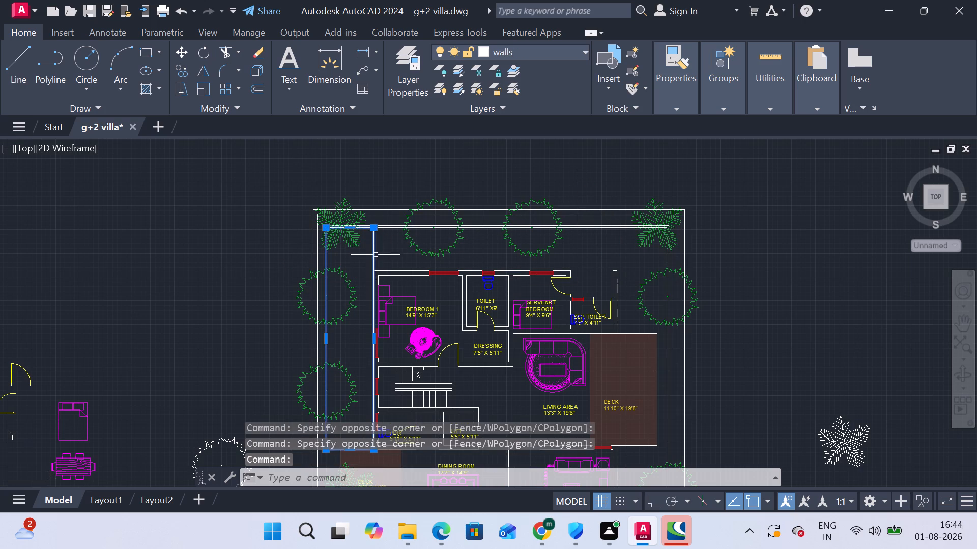
pyautogui.press('Delete')
# Change the PLANTS layer's colour to green, index colour 3.
pyautogui.scroll(-2, 436, 286)
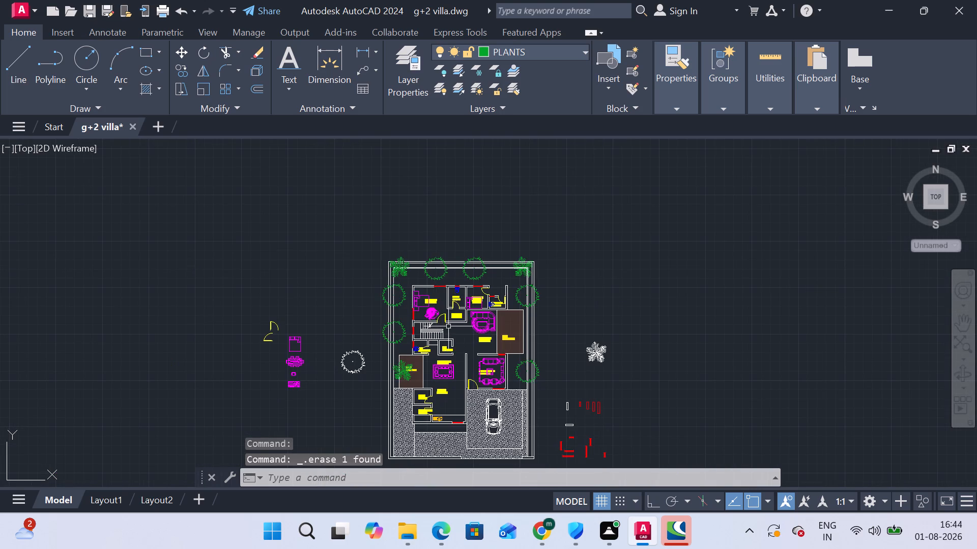
pyautogui.scroll(2, 480, 335)
pyautogui.moveTo(529, 372); pyautogui.dragTo(501, 256, button='middle')
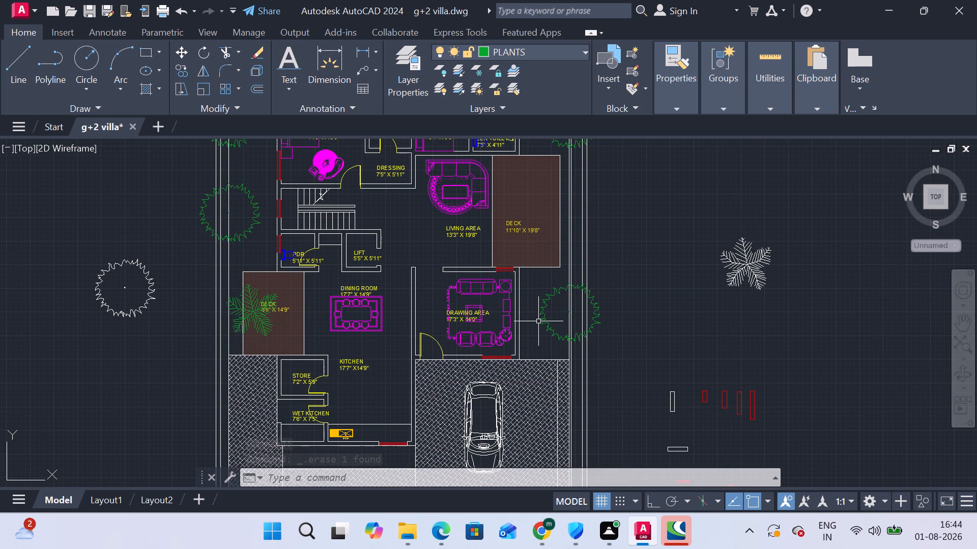
pyautogui.click(541, 49)
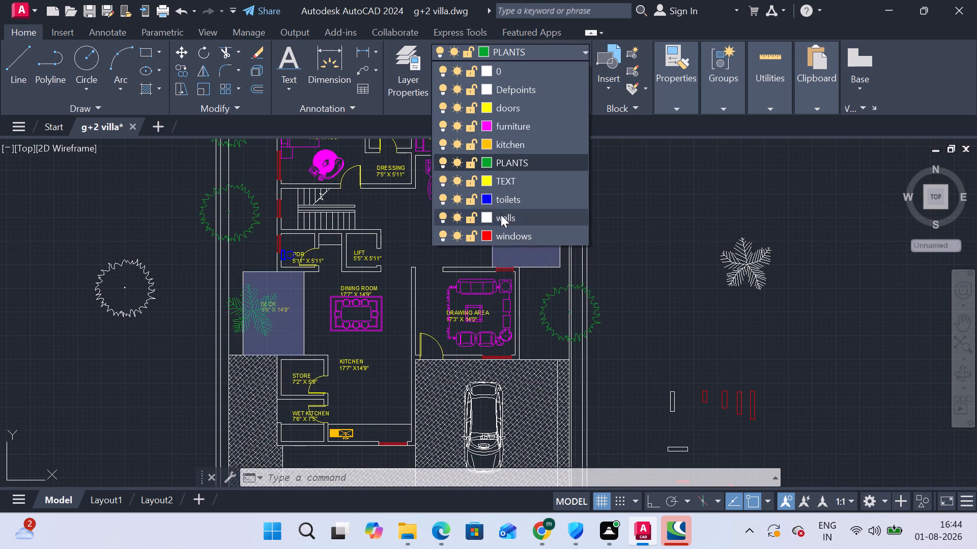
pyautogui.click(491, 162)
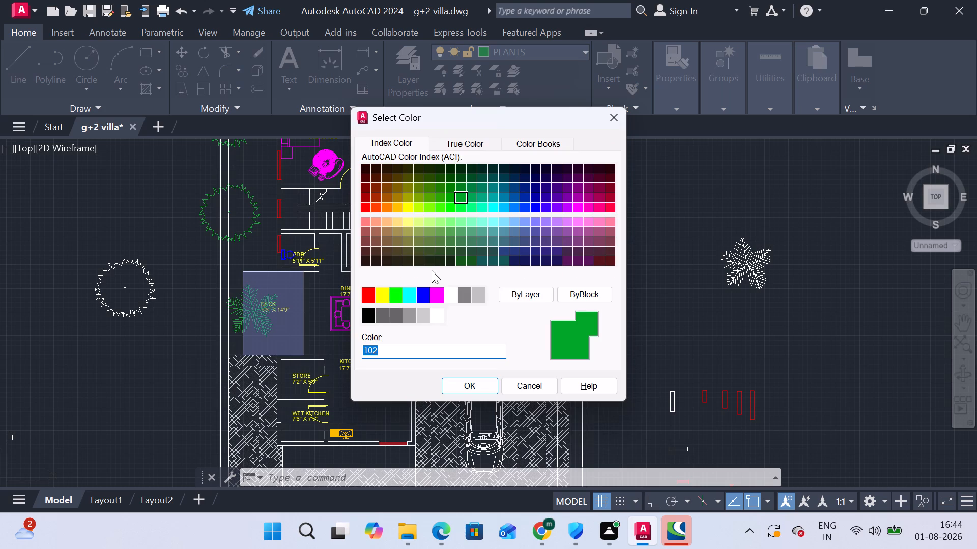
pyautogui.click(400, 289)
pyautogui.click(456, 380)
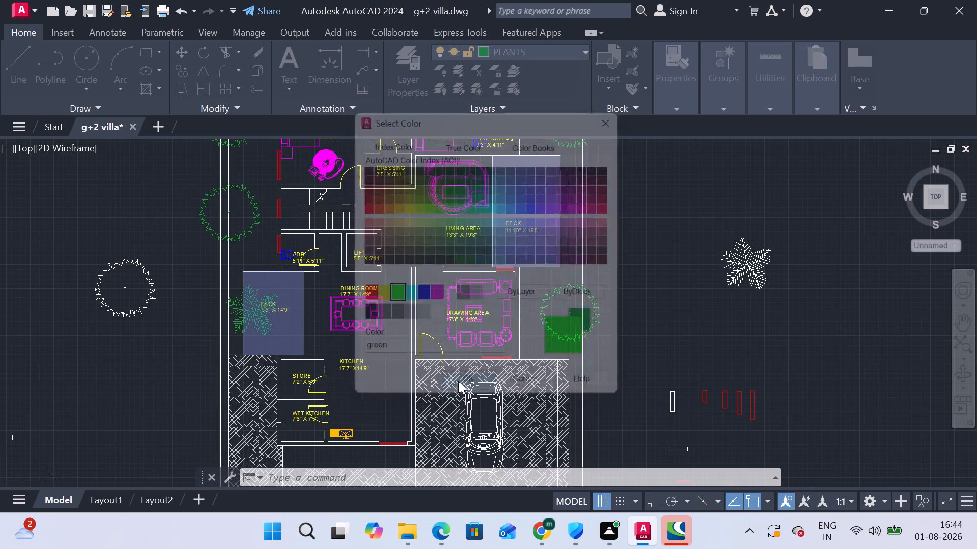
pyautogui.click(658, 333)
pyautogui.scroll(-2, 658, 333)
pyautogui.moveTo(660, 317); pyautogui.dragTo(654, 317, button='middle')
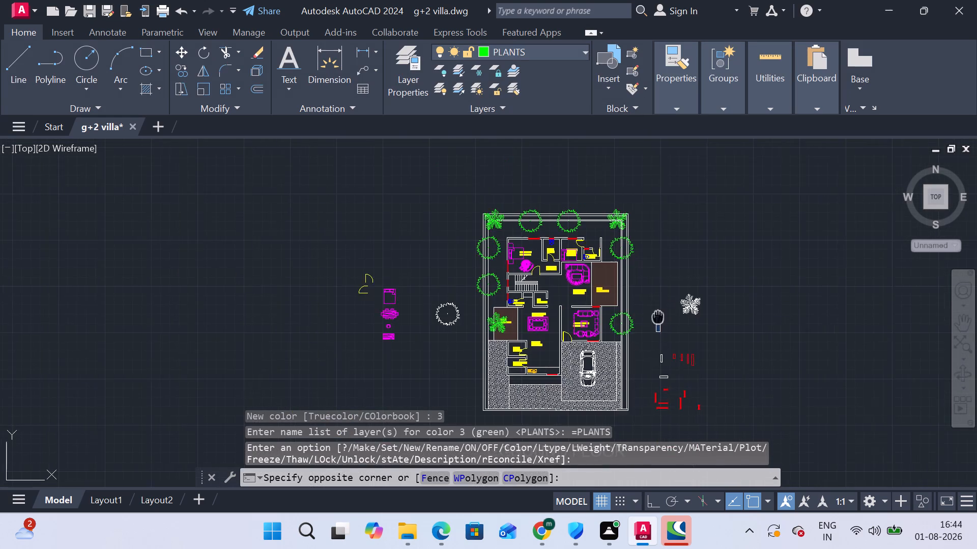
pyautogui.moveTo(654, 317); pyautogui.dragTo(549, 292, button='middle')
pyautogui.scroll(2, 513, 241)
pyautogui.click(553, 255)
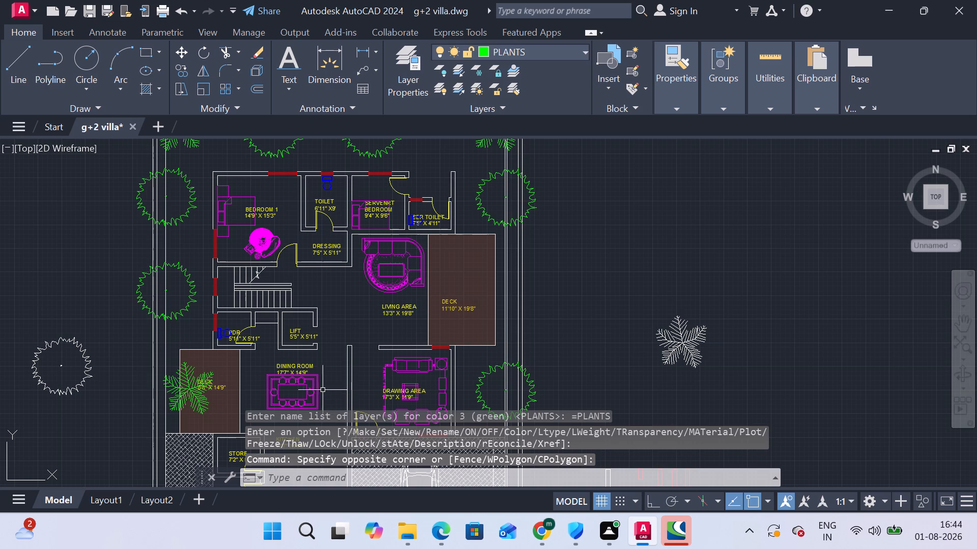
# Erase the loose white palm tree block lying outside the plot, east of the ground floor plan.
pyautogui.scroll(-2, 613, 303)
pyautogui.moveTo(620, 301); pyautogui.dragTo(621, 301, button='middle')
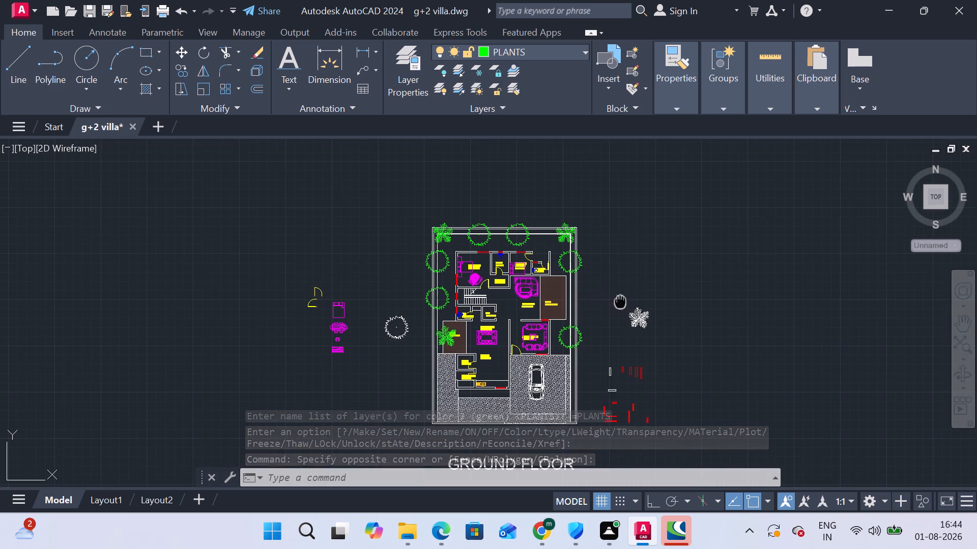
pyautogui.moveTo(621, 301); pyautogui.dragTo(590, 234, button='middle')
pyautogui.scroll(1, 525, 267)
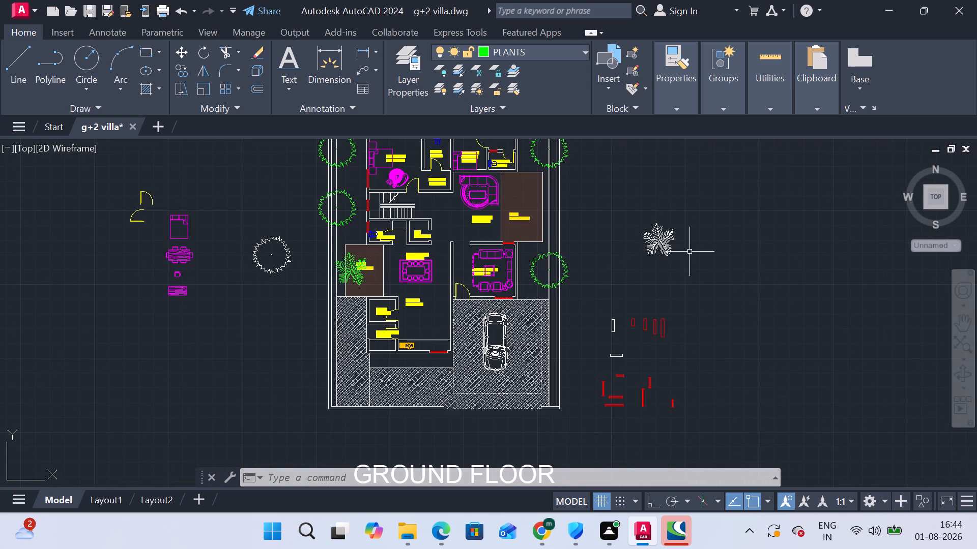
pyautogui.click(679, 252)
pyautogui.click(635, 228)
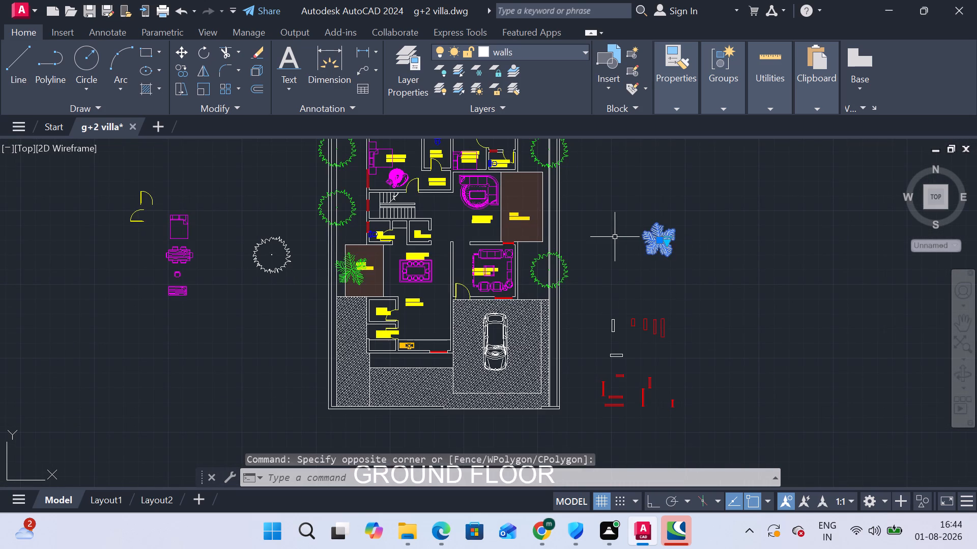
pyautogui.press('Delete')
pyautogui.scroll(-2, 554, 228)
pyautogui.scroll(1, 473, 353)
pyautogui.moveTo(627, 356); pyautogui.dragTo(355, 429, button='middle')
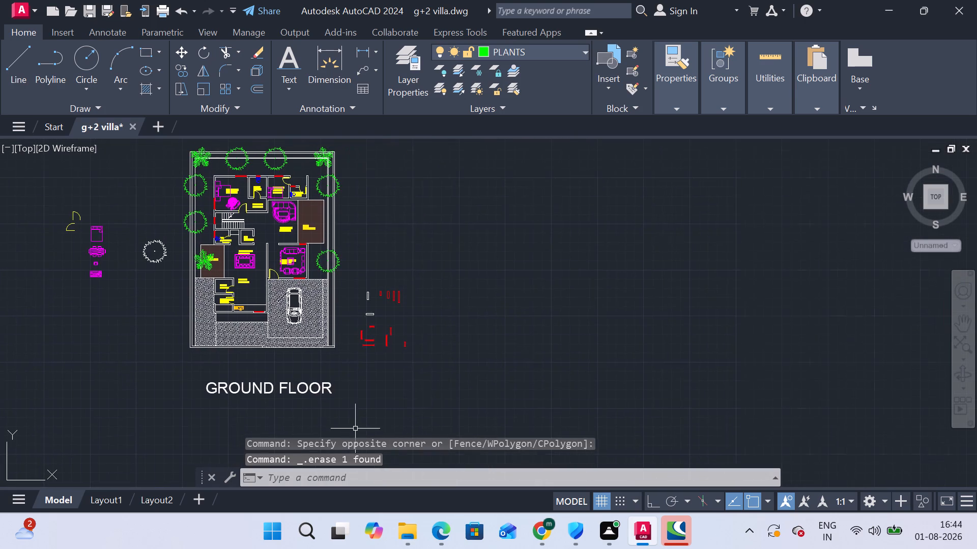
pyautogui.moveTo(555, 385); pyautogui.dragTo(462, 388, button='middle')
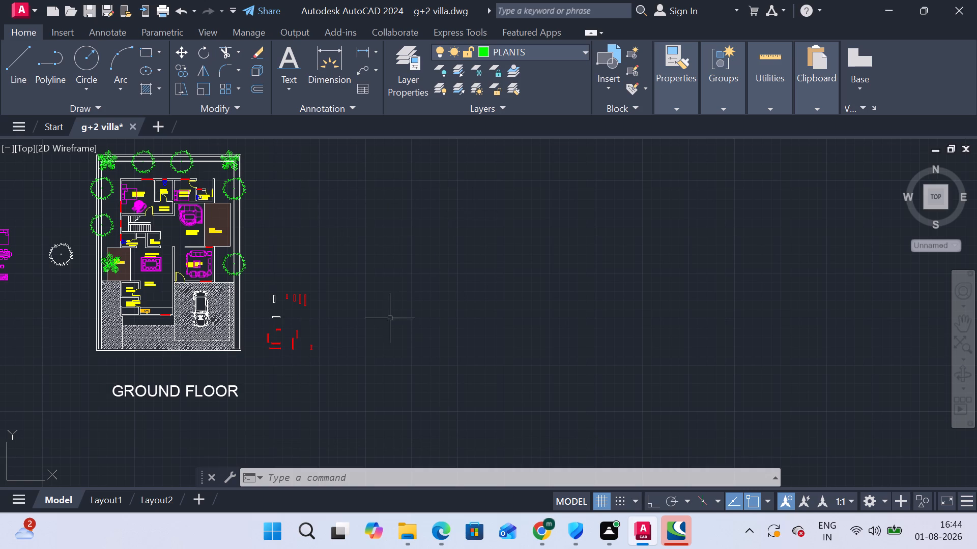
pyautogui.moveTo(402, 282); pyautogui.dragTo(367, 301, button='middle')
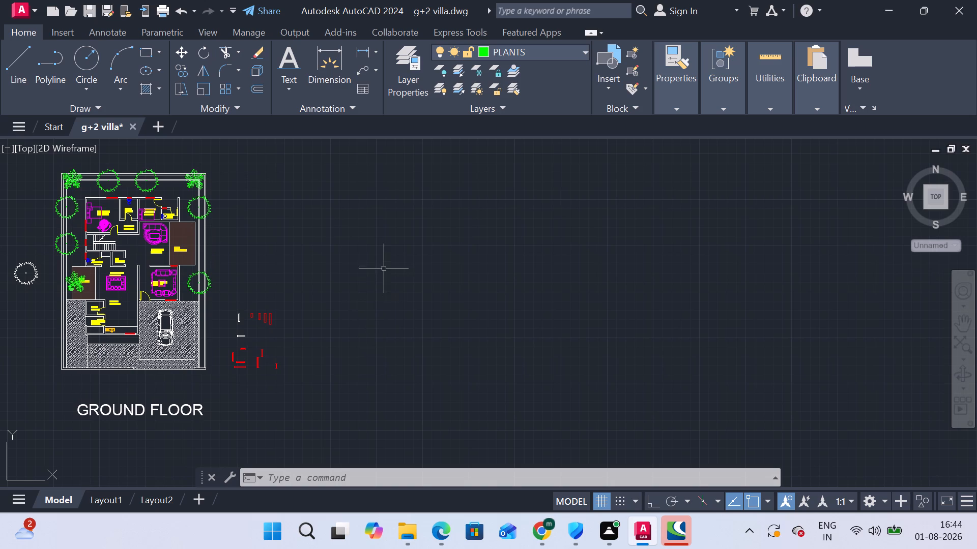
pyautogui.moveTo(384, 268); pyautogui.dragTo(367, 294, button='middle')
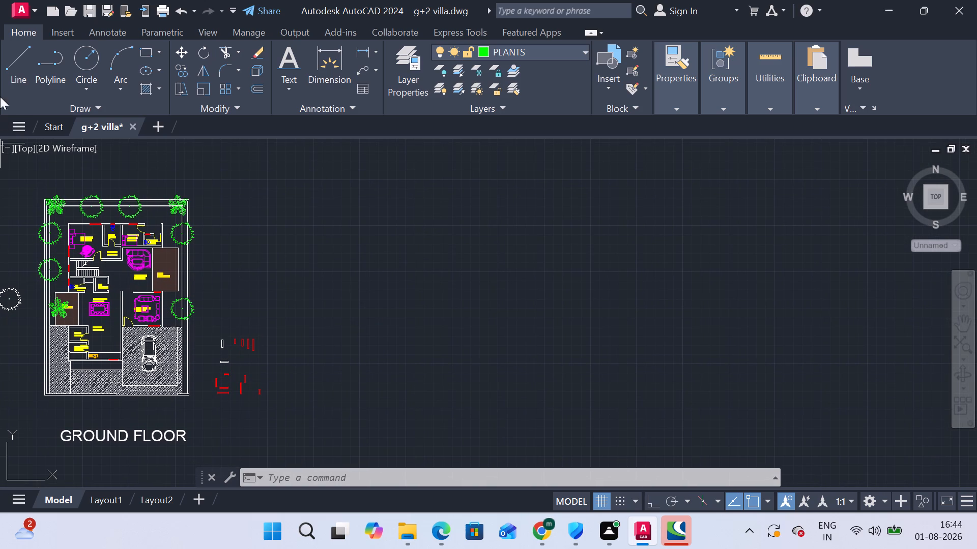
# Open the existing drawing Aparna Villa w1 from the AutoCAD Files folder of the APARNA villa's project.
pyautogui.click(14, 19)
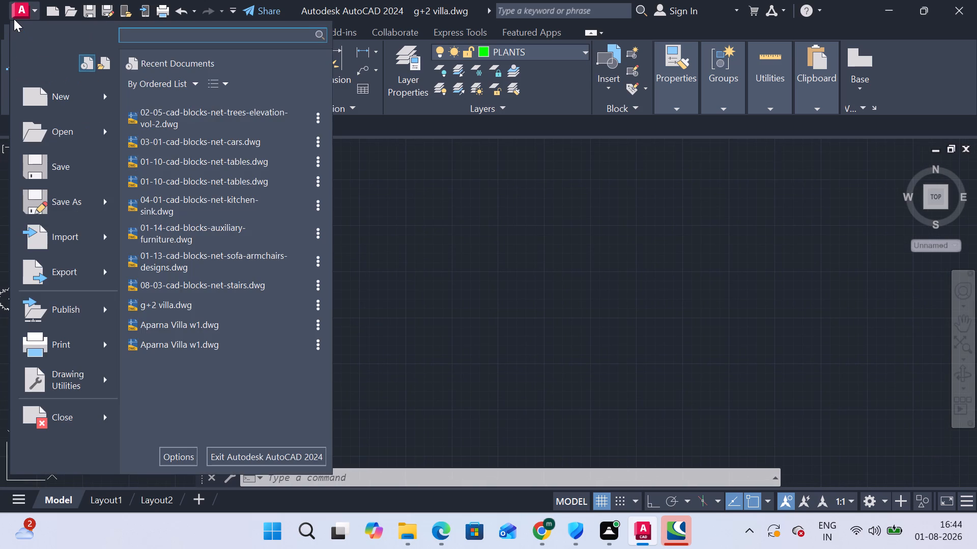
pyautogui.click(14, 19)
pyautogui.click(18, 23)
pyautogui.click(19, 16)
pyautogui.click(106, 133)
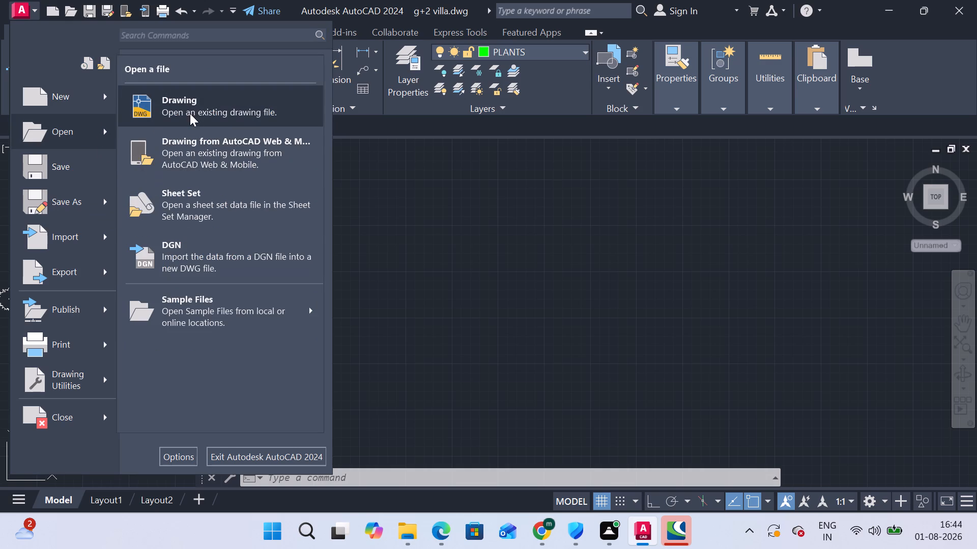
pyautogui.click(108, 125)
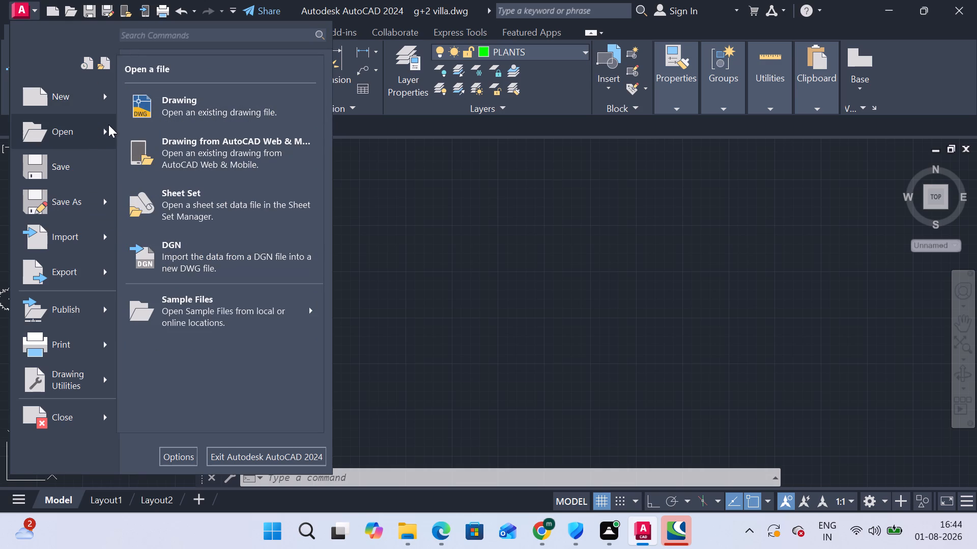
pyautogui.click(100, 134)
pyautogui.click(149, 118)
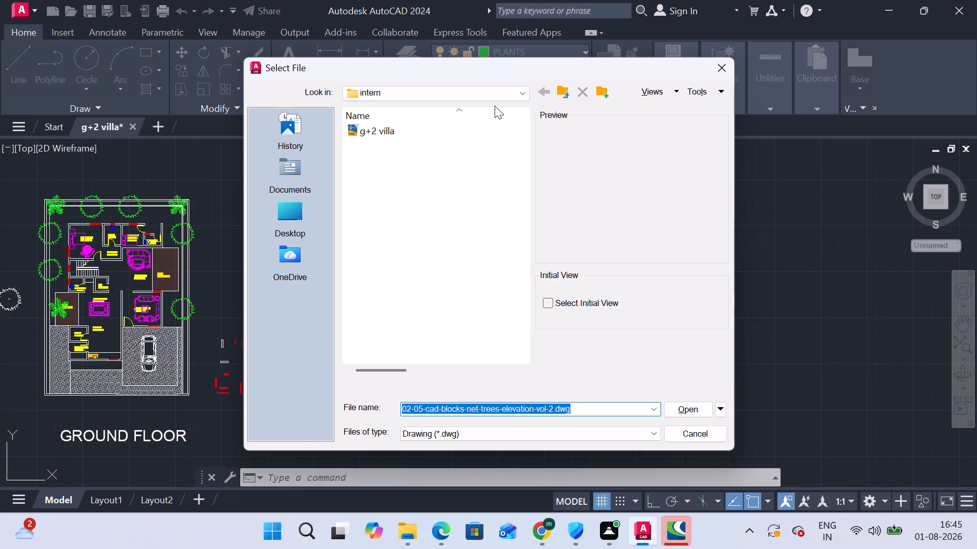
pyautogui.click(567, 94)
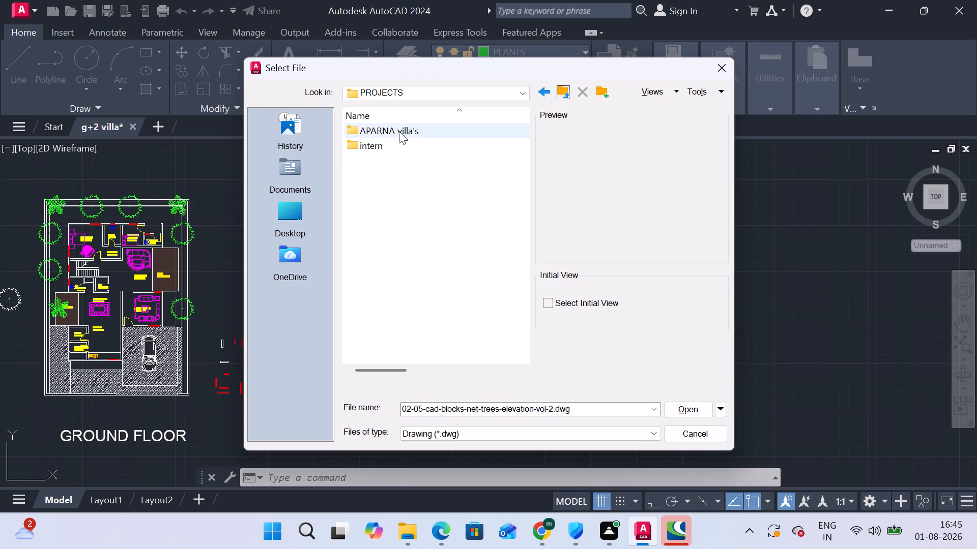
pyautogui.doubleClick(399, 131)
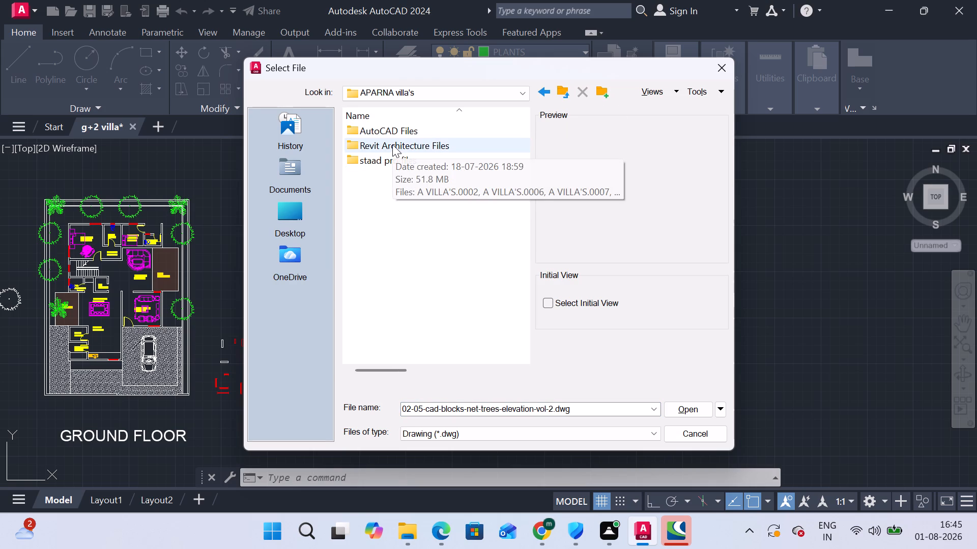
pyautogui.doubleClick(395, 130)
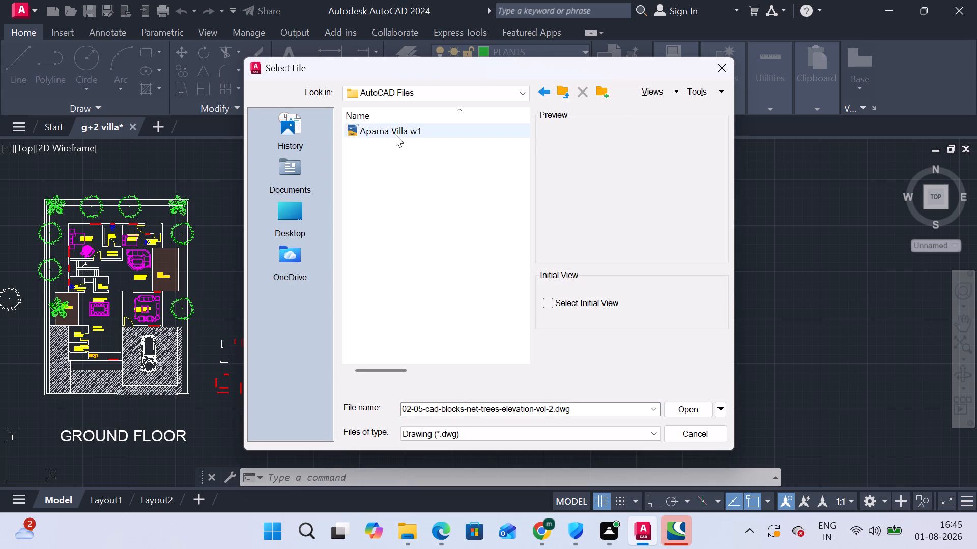
pyautogui.doubleClick(395, 134)
# Examine the column grid layouts above the Villa west direction and Villa East direction plans.
pyautogui.scroll(-1, 367, 229)
pyautogui.scroll(-2, 480, 262)
pyautogui.moveTo(481, 265); pyautogui.dragTo(465, 219, button='middle')
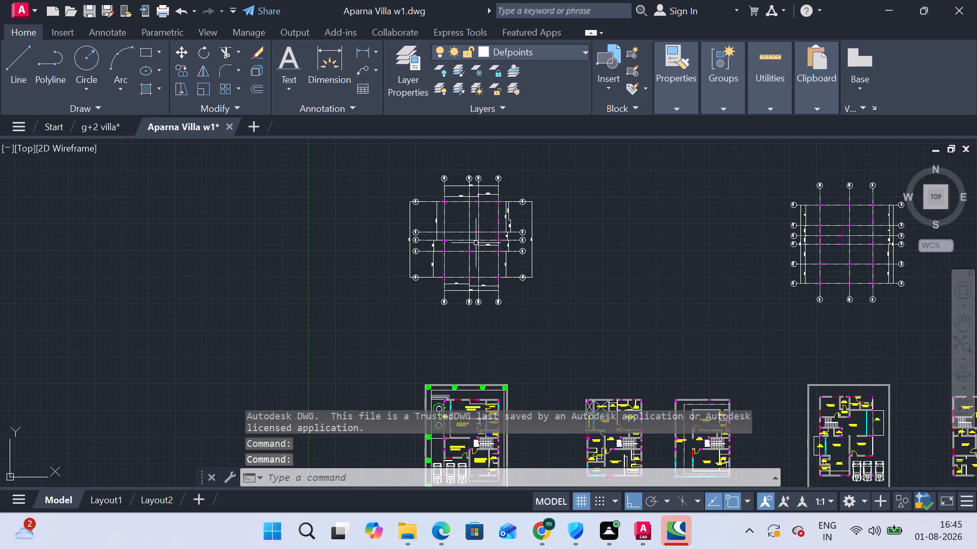
pyautogui.scroll(1, 479, 243)
pyautogui.scroll(-2, 487, 247)
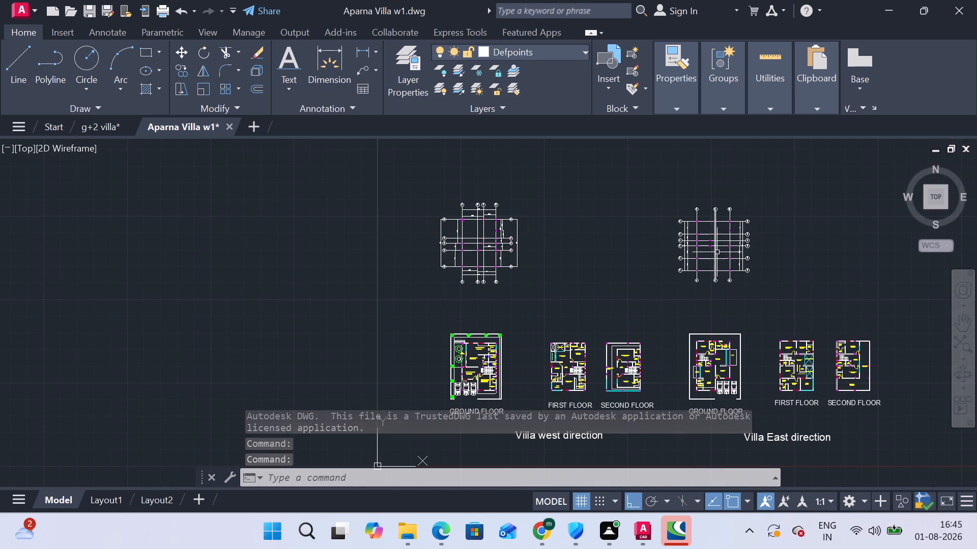
pyautogui.scroll(2, 721, 249)
pyautogui.scroll(-1, 753, 249)
pyautogui.moveTo(753, 249); pyautogui.dragTo(485, 293, button='middle')
pyautogui.scroll(3, 484, 293)
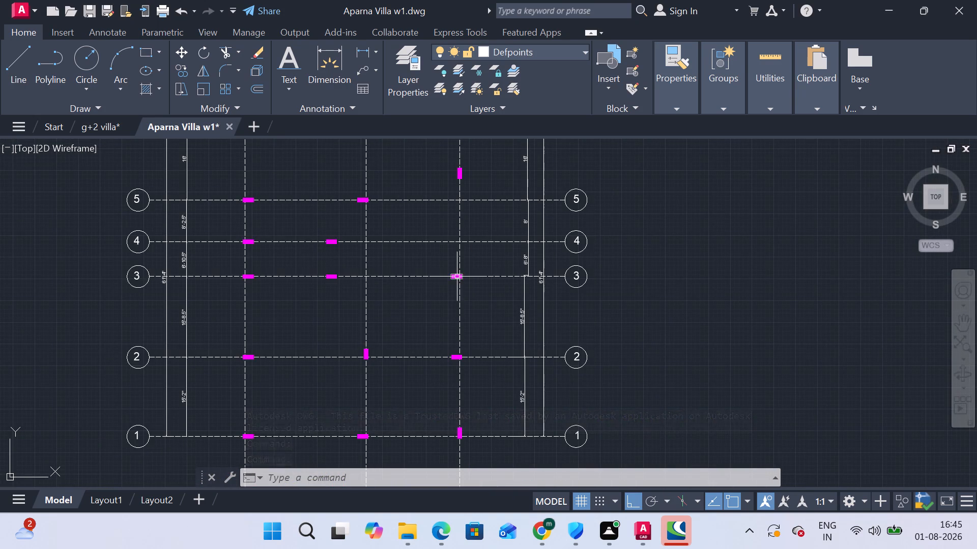
pyautogui.scroll(1, 474, 282)
pyautogui.scroll(-2, 474, 282)
# Lock the Windows and wash toilet layers, and make Walls the current layer.
pyautogui.moveTo(307, 165); pyautogui.dragTo(378, 257)
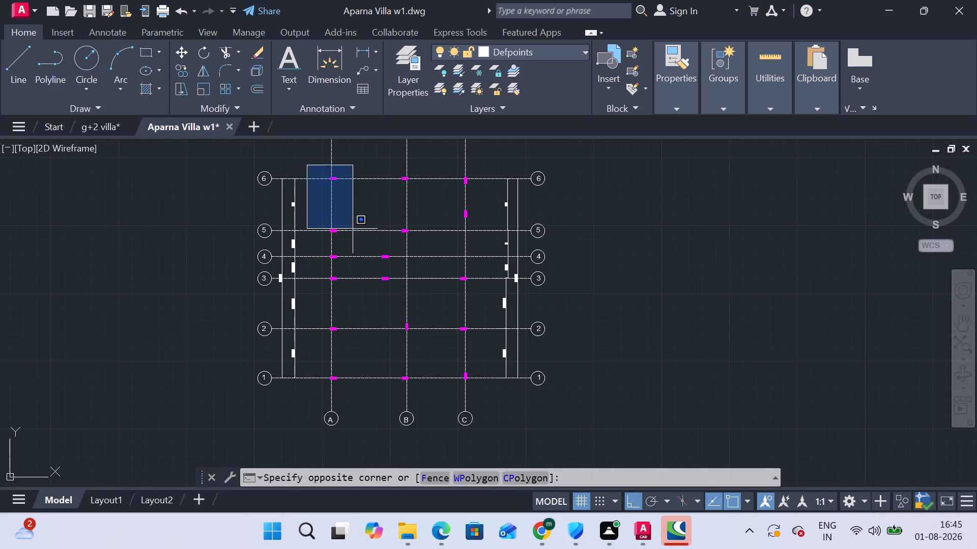
pyautogui.moveTo(378, 257); pyautogui.dragTo(470, 364)
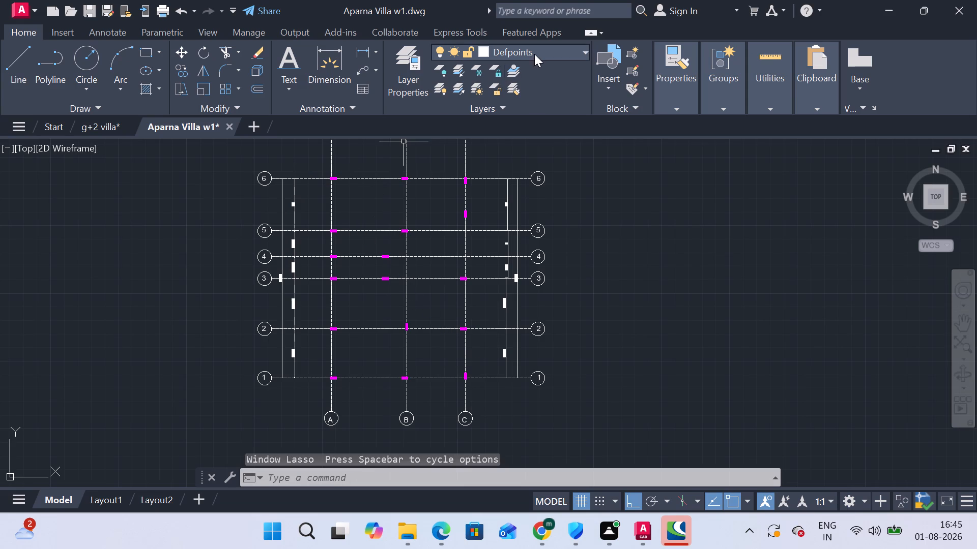
pyautogui.click(534, 54)
pyautogui.click(473, 268)
pyautogui.click(473, 260)
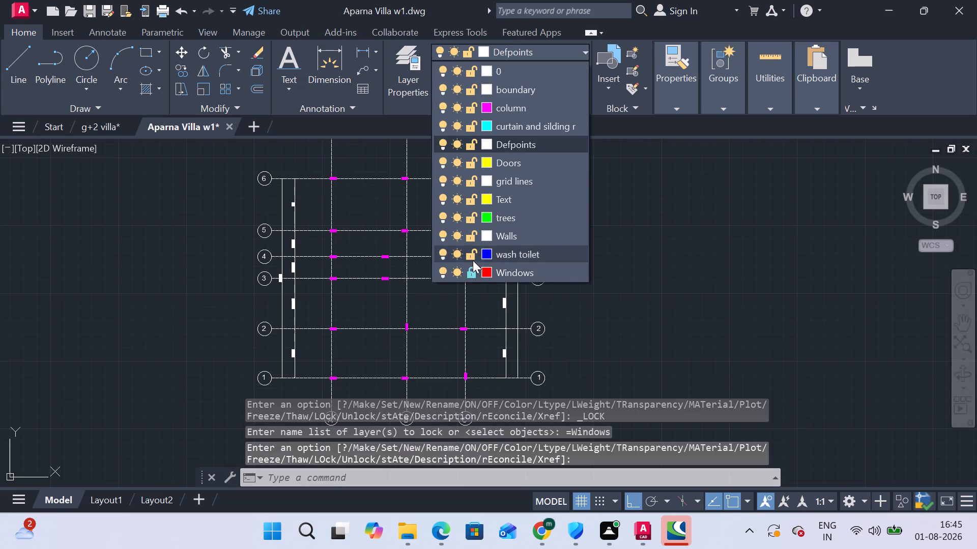
pyautogui.click(527, 57)
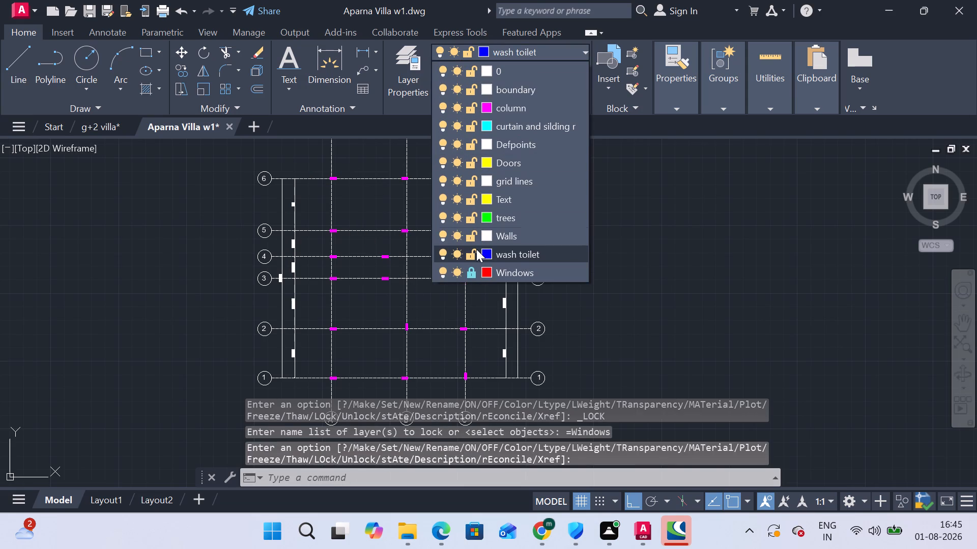
pyautogui.click(472, 252)
pyautogui.click(470, 242)
pyautogui.click(549, 54)
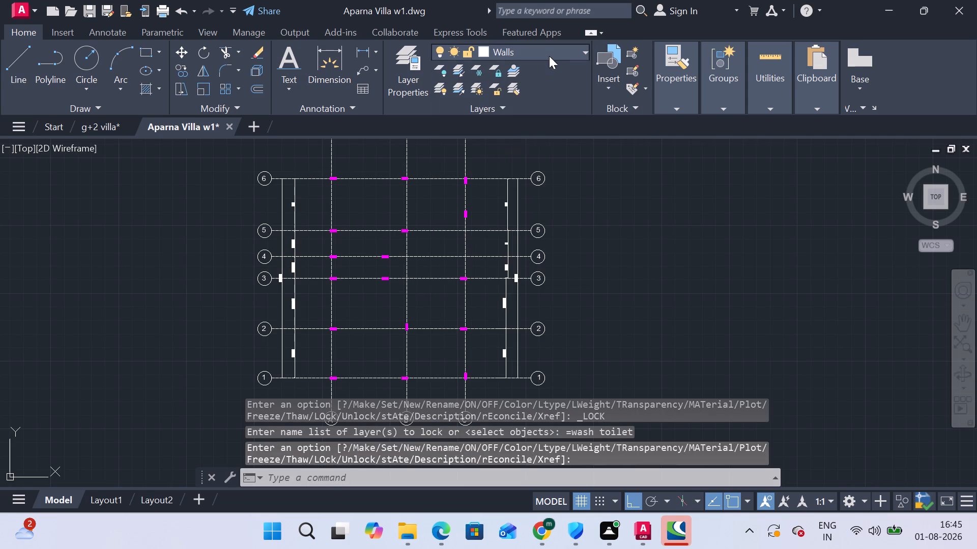
pyautogui.click(467, 236)
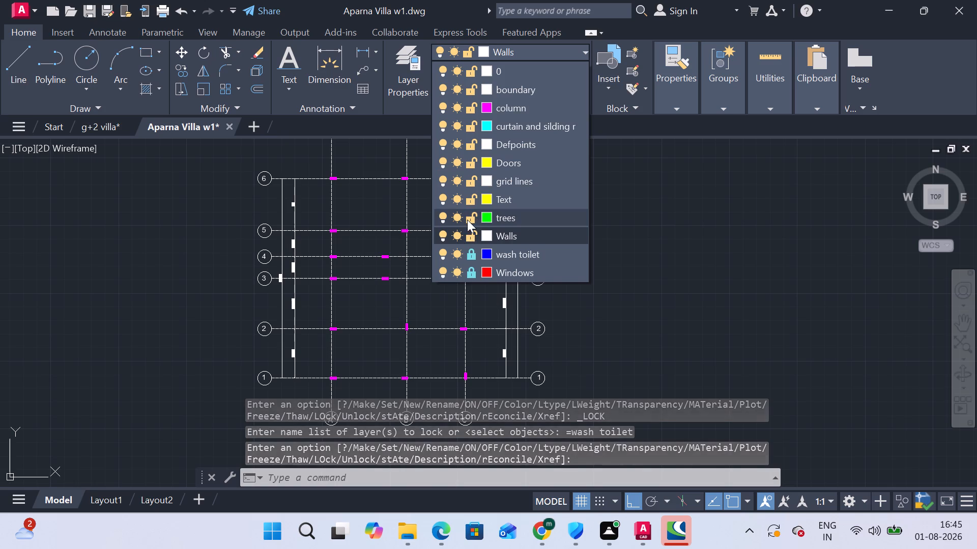
# Freeze the grid lines layer and lock the trees, Text, Doors, Defpoints, curtain, boundary and 0 layers.
pyautogui.click(467, 220)
pyautogui.click(467, 197)
pyautogui.click(464, 179)
pyautogui.click(467, 163)
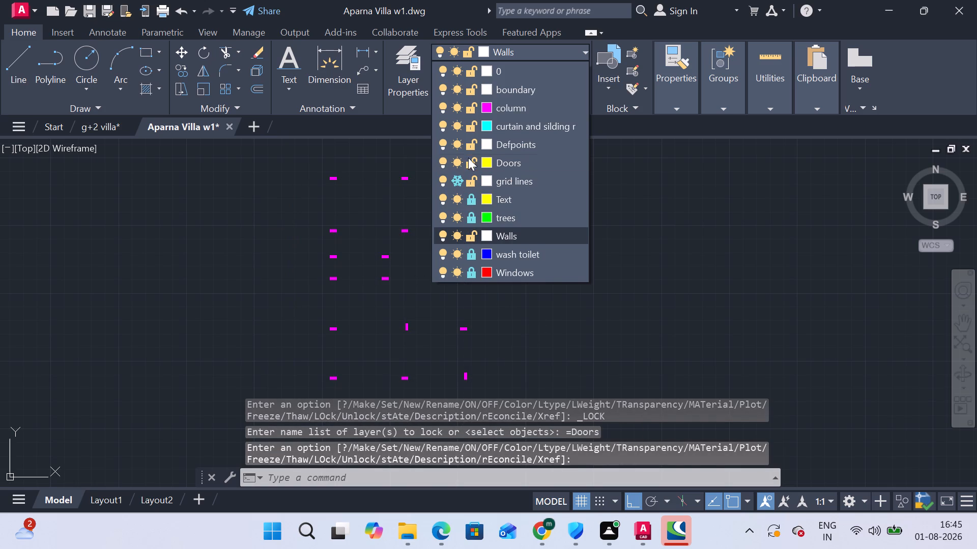
pyautogui.click(468, 148)
pyautogui.click(469, 107)
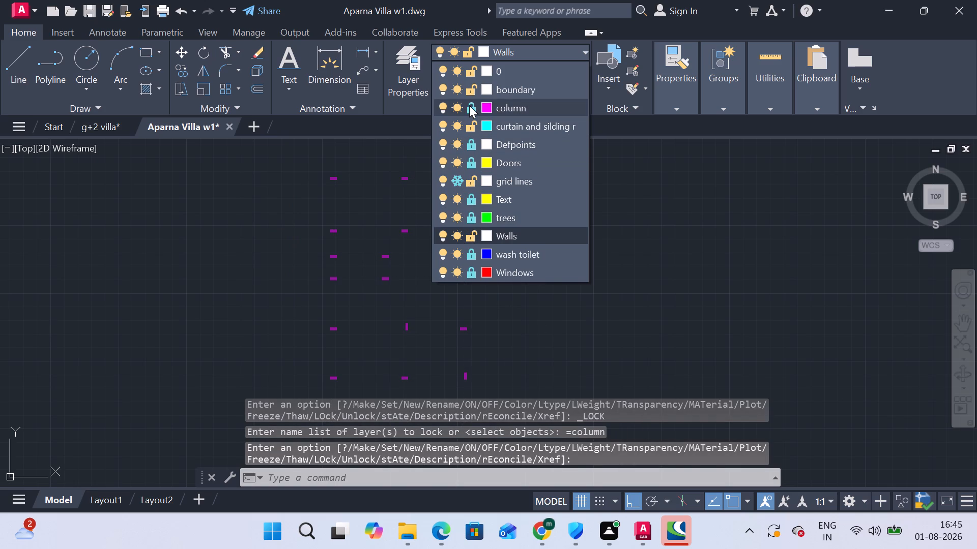
pyautogui.click(469, 105)
pyautogui.click(467, 128)
pyautogui.click(471, 85)
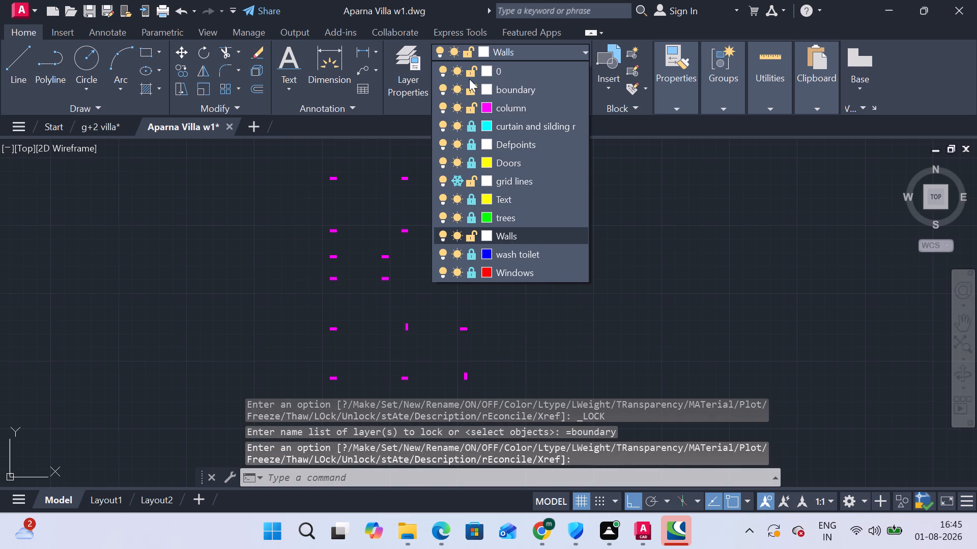
pyautogui.click(469, 69)
pyautogui.click(658, 192)
# Copy all columns of the Villa East grid into the g+2 villa drawing, placing them east of the ground floor plan.
pyautogui.click(309, 153)
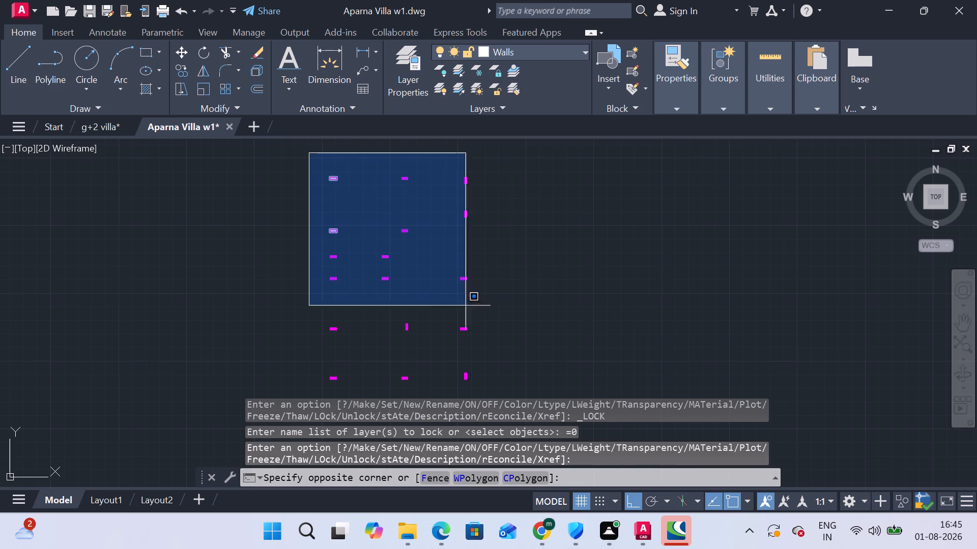
pyautogui.click(547, 393)
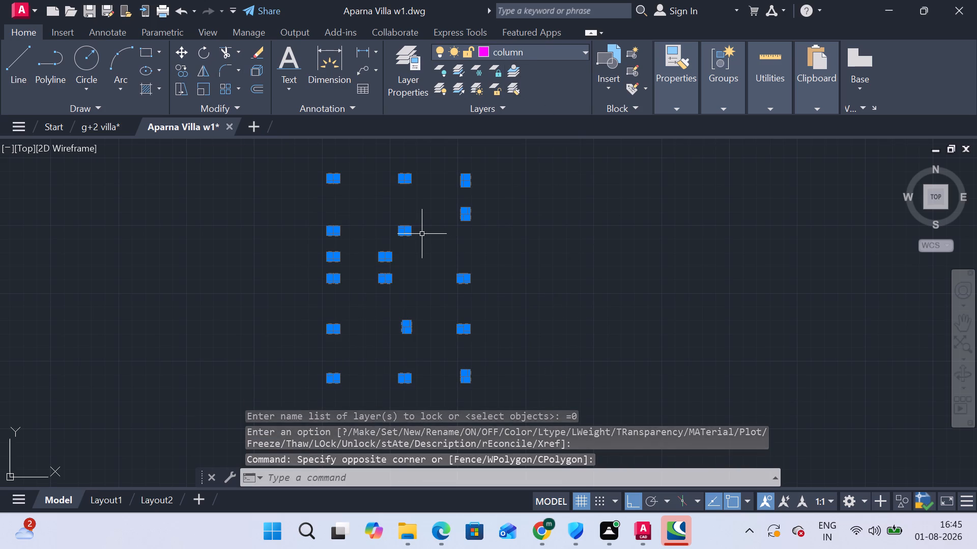
pyautogui.hotkey('ctrl', 'c')
pyautogui.hotkey('ctrl', 'd')
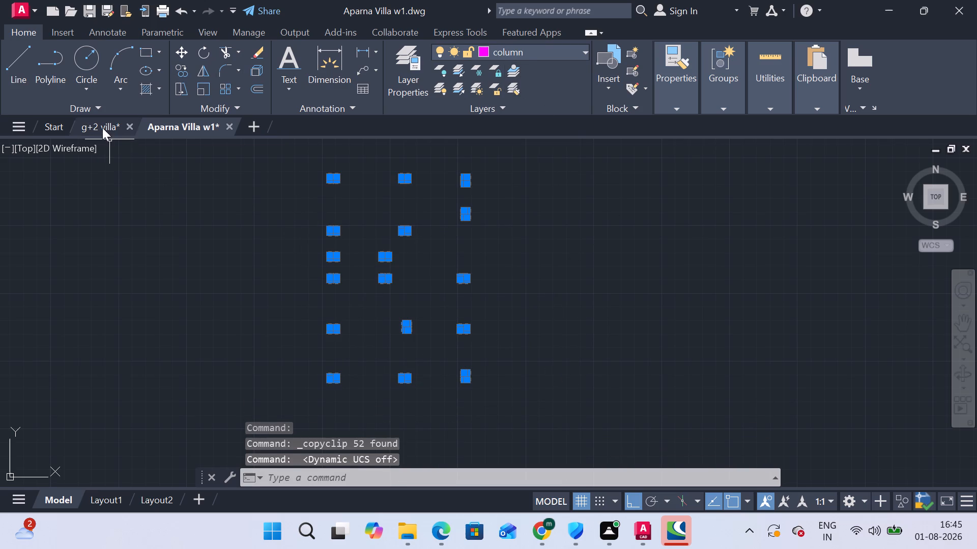
pyautogui.click(102, 128)
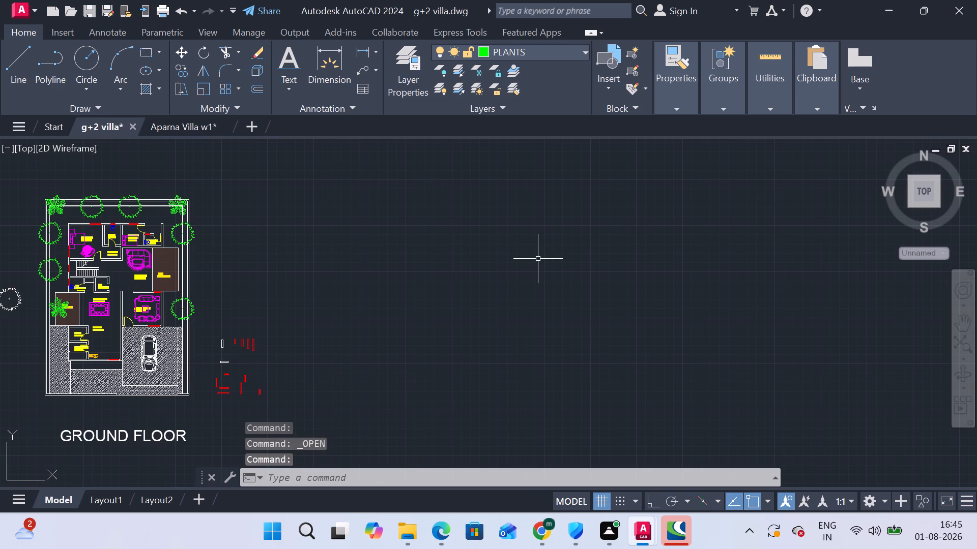
pyautogui.hotkey('ctrl', 'v')
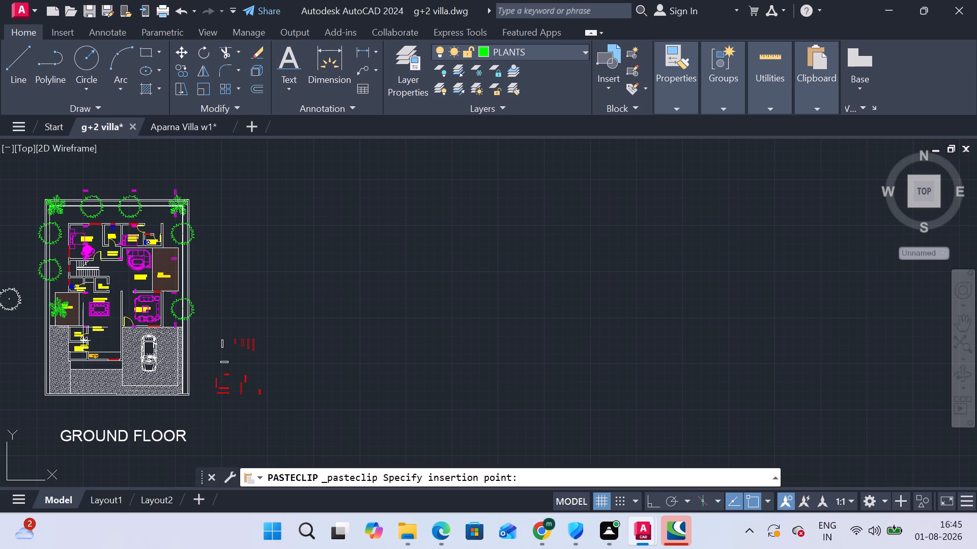
pyautogui.moveTo(330, 318); pyautogui.dragTo(495, 320, button='middle')
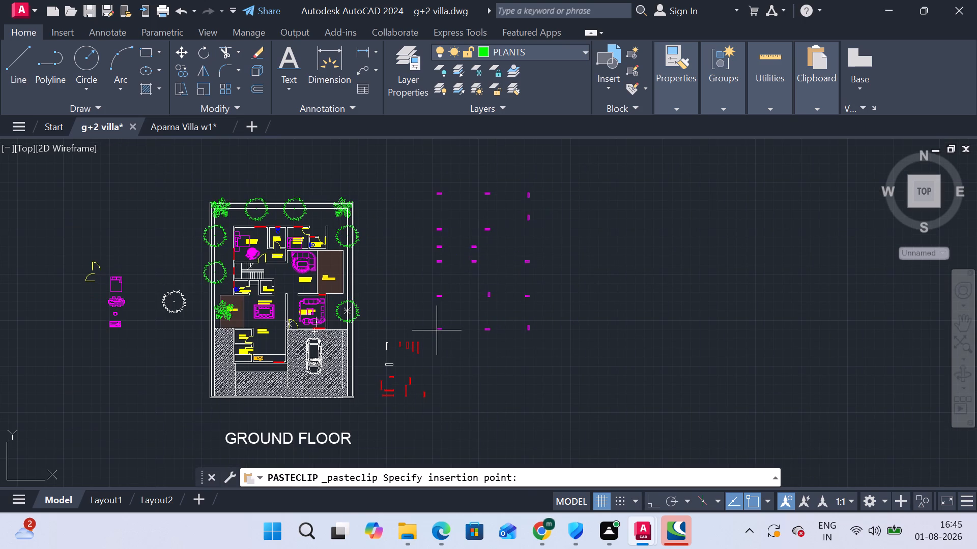
pyautogui.click(446, 325)
pyautogui.press('Escape')
# Copy the pasted column set onto the ground floor plan, matching its northwest column's outer corner to Bedroom 1's northwest wall corner.
pyautogui.moveTo(605, 342); pyautogui.dragTo(601, 333)
pyautogui.click(523, 229)
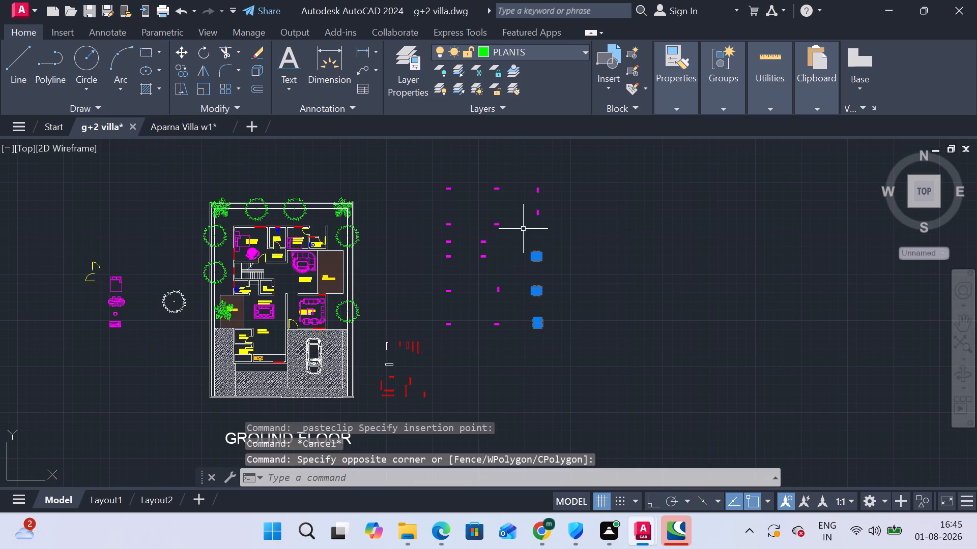
pyautogui.click(632, 359)
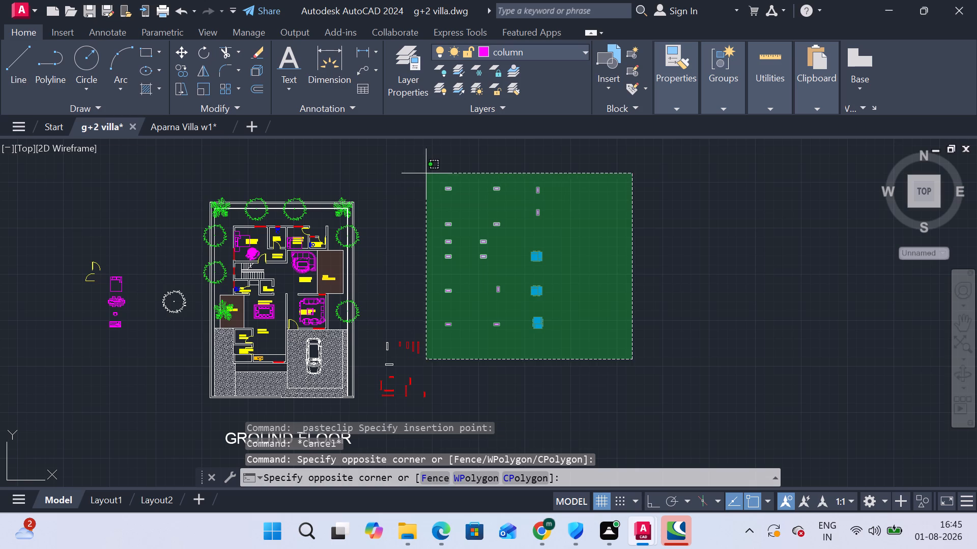
pyautogui.click(432, 167)
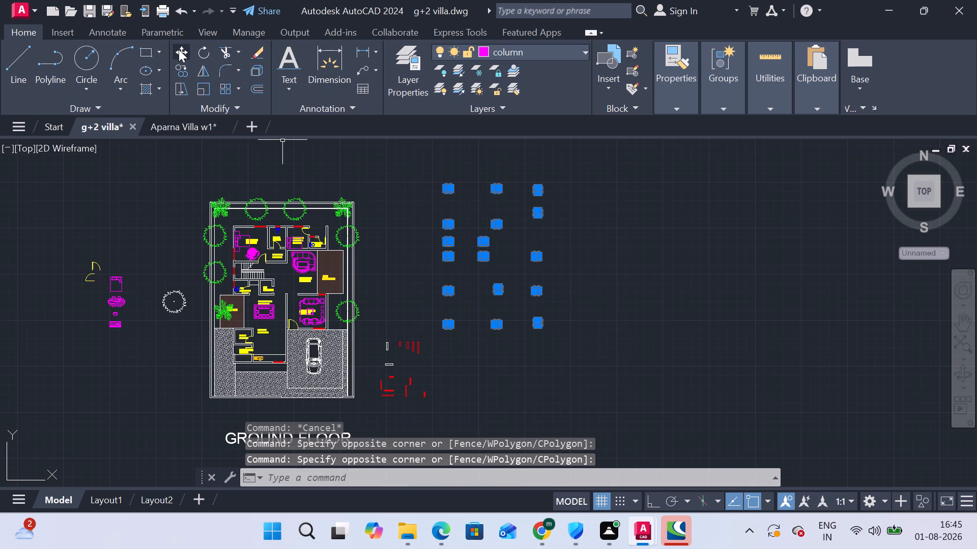
pyautogui.click(178, 64)
pyautogui.scroll(2, 427, 181)
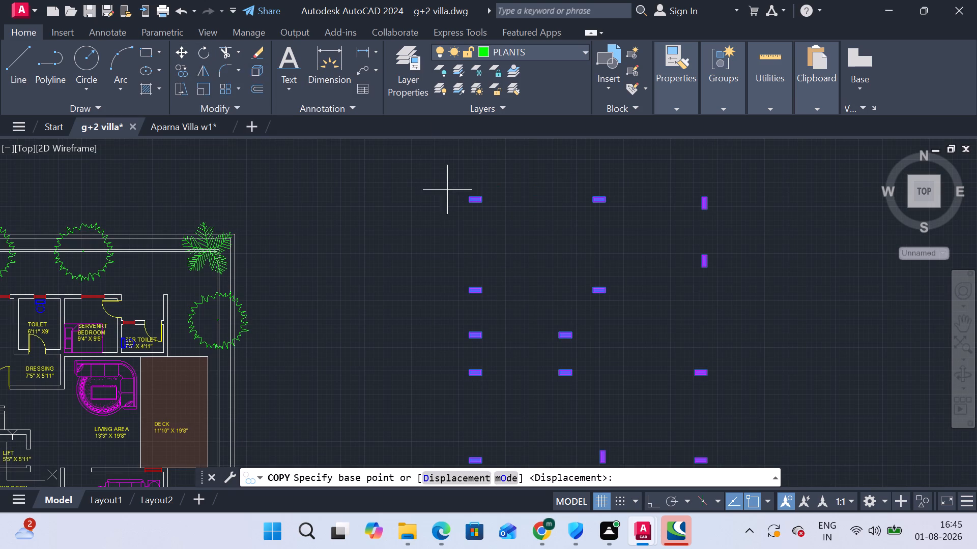
pyautogui.scroll(1, 454, 196)
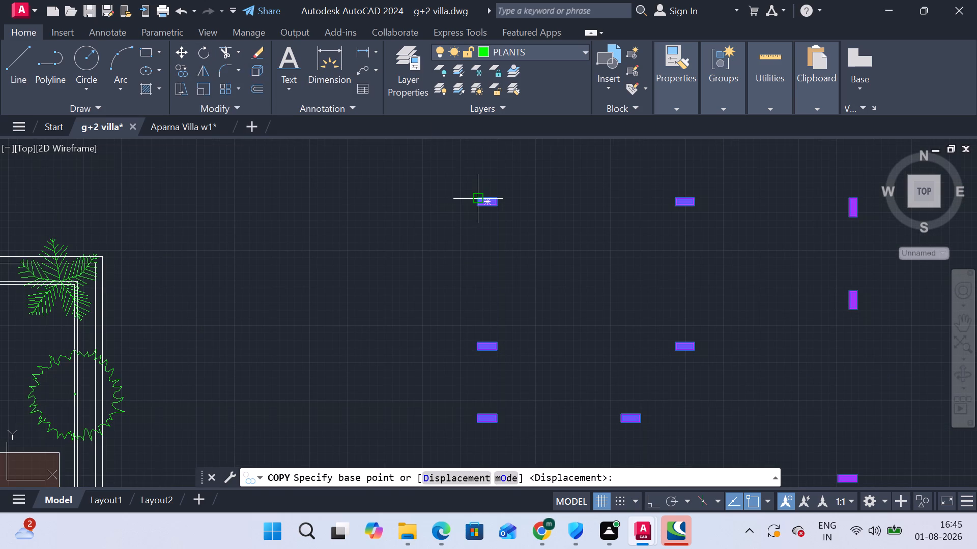
pyautogui.click(477, 196)
pyautogui.scroll(-1, 176, 215)
pyautogui.moveTo(183, 212); pyautogui.dragTo(416, 152, button='middle')
pyautogui.moveTo(21, 213); pyautogui.dragTo(196, 222, button='middle')
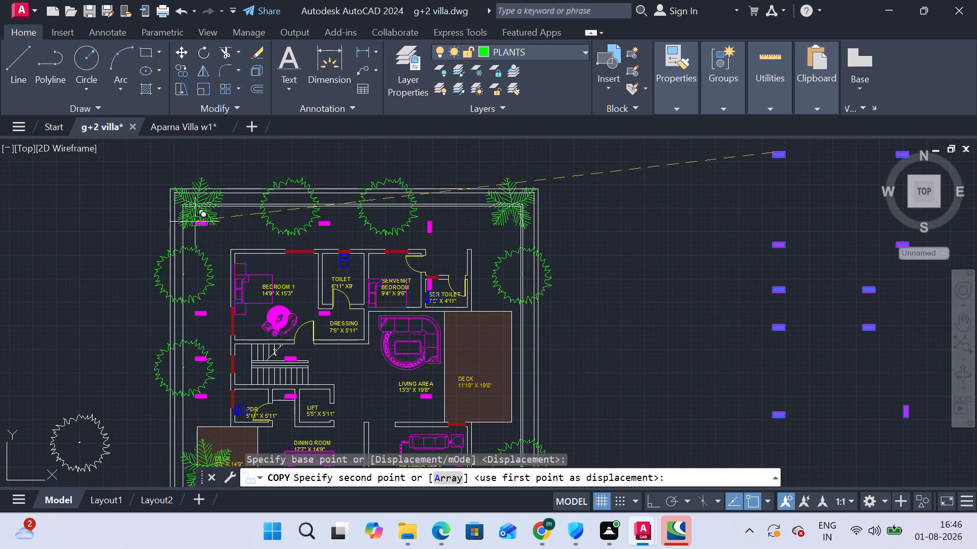
pyautogui.scroll(2, 214, 259)
pyautogui.click(248, 238)
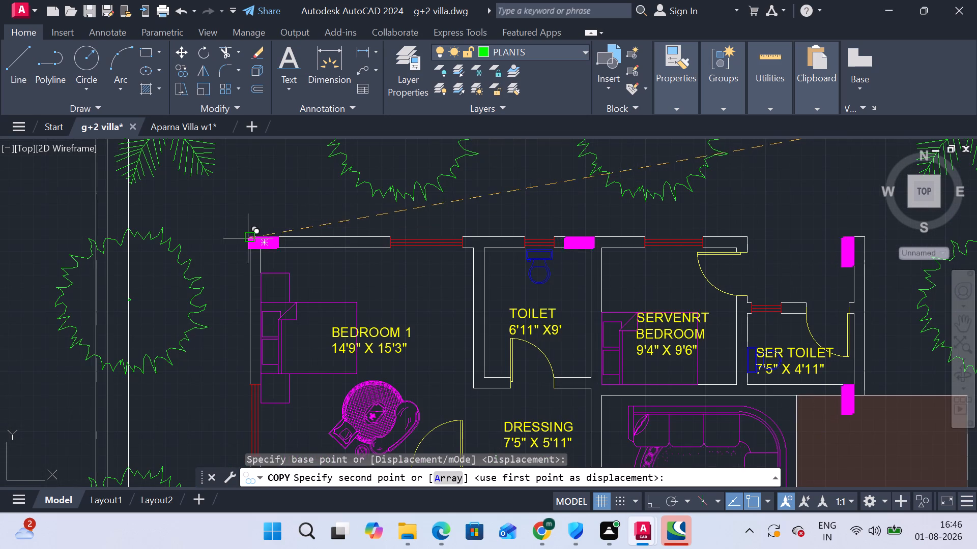
pyautogui.scroll(-1, 355, 276)
pyautogui.moveTo(354, 276); pyautogui.dragTo(319, 209, button='middle')
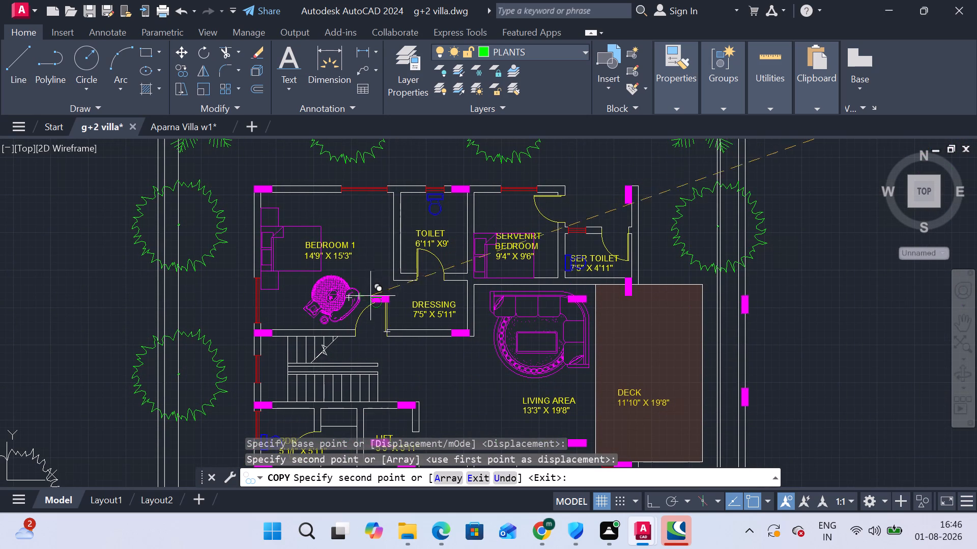
pyautogui.moveTo(377, 303); pyautogui.dragTo(400, 152, button='middle')
pyautogui.press('Escape')
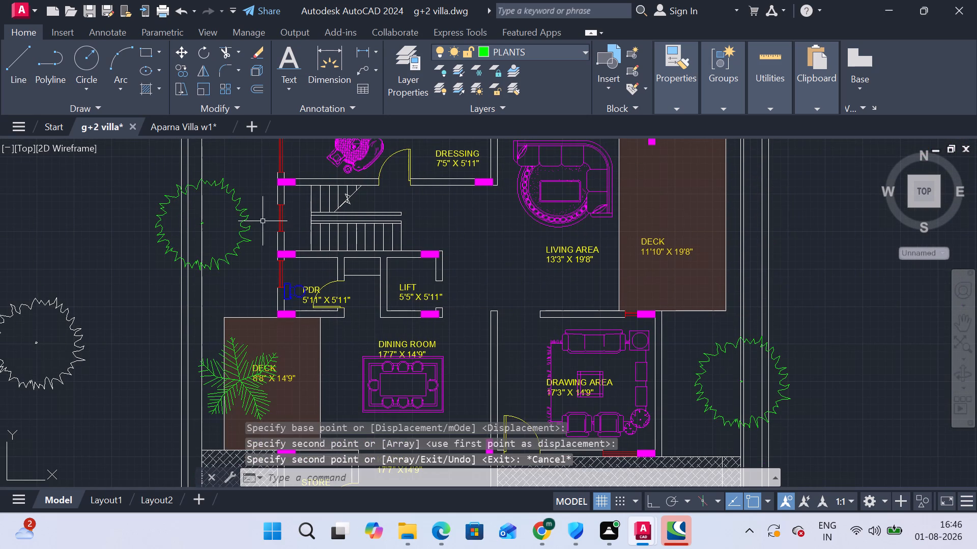
# Inspect the copied columns against the ground floor walls around the lift, dining, drawing area, kitchen and parking.
pyautogui.scroll(2, 284, 240)
pyautogui.scroll(-1, 295, 242)
pyautogui.moveTo(475, 288); pyautogui.dragTo(362, 209, button='middle')
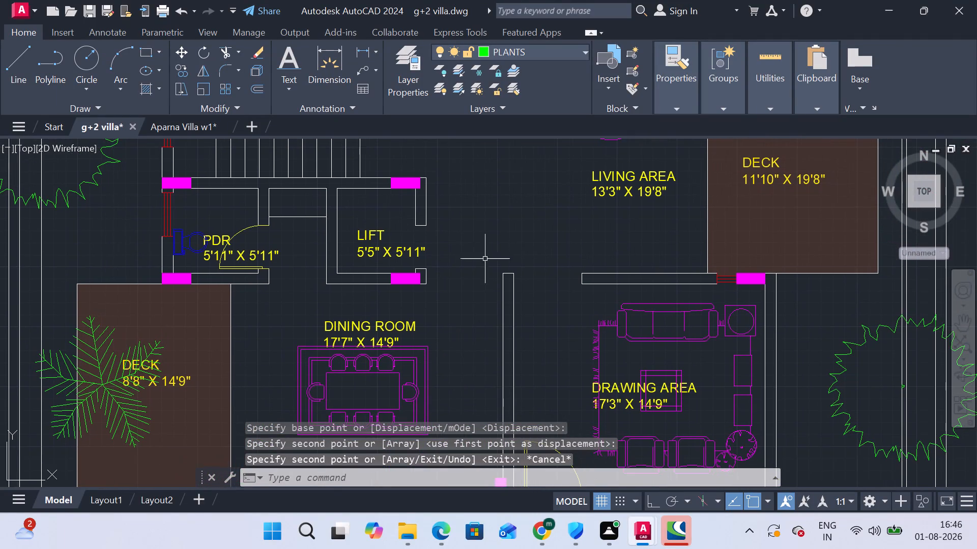
pyautogui.moveTo(534, 315); pyautogui.dragTo(453, 232, button='middle')
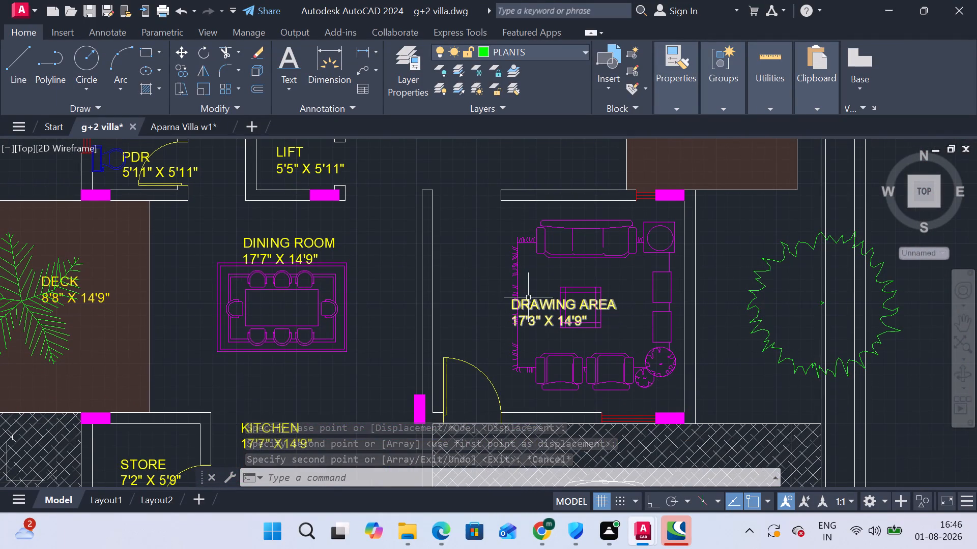
pyautogui.moveTo(524, 297); pyautogui.dragTo(493, 222, button='middle')
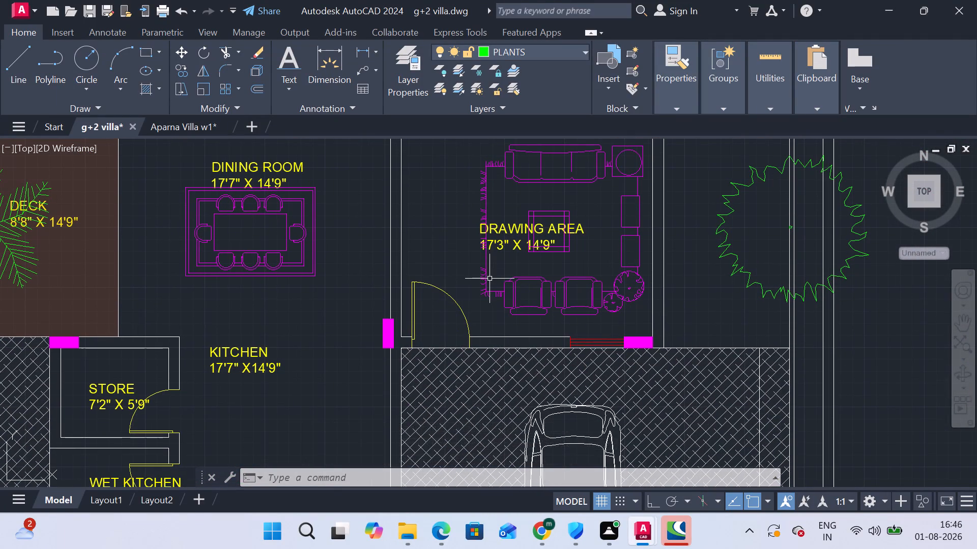
pyautogui.scroll(-1, 489, 279)
pyautogui.moveTo(617, 320); pyautogui.dragTo(566, 232, button='middle')
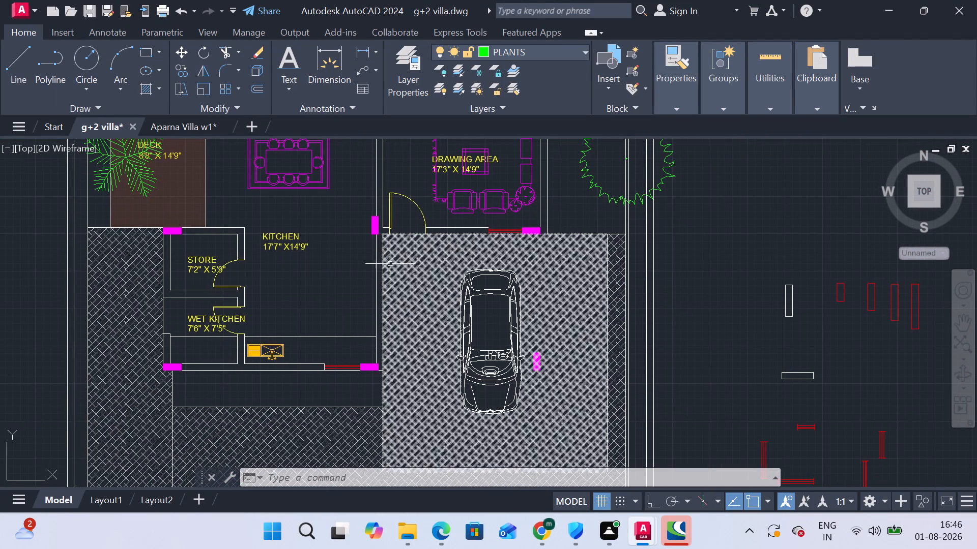
pyautogui.scroll(-2, 308, 274)
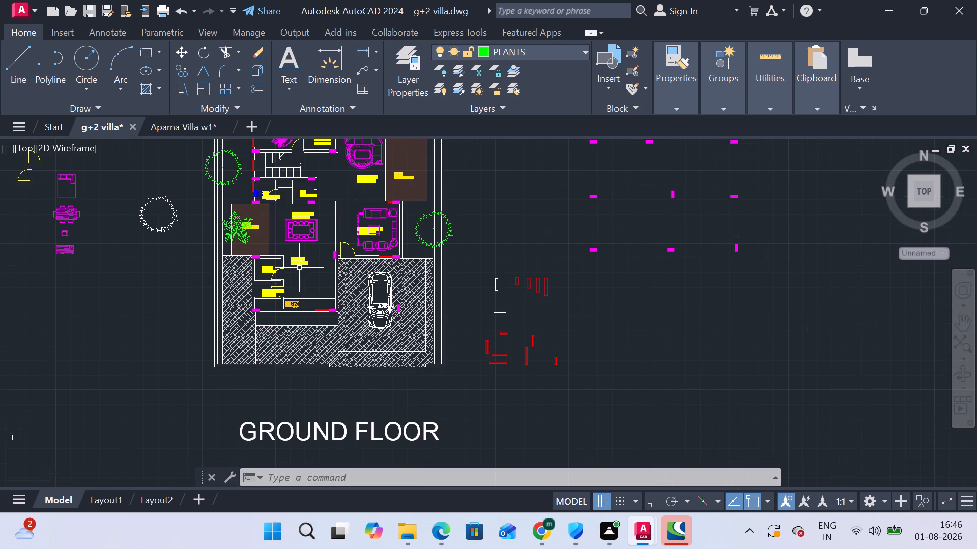
pyautogui.scroll(4, 329, 237)
pyautogui.scroll(2, 286, 276)
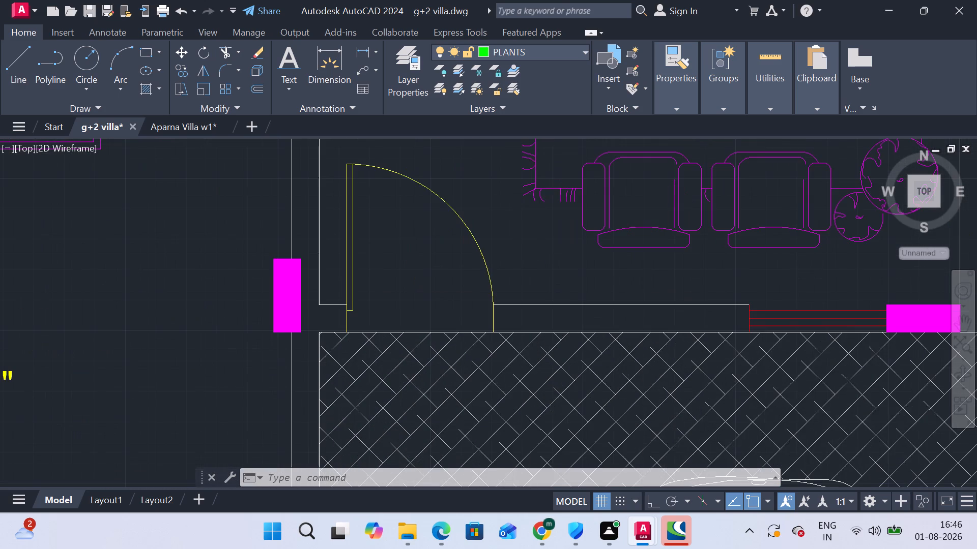
pyautogui.scroll(-2, 286, 276)
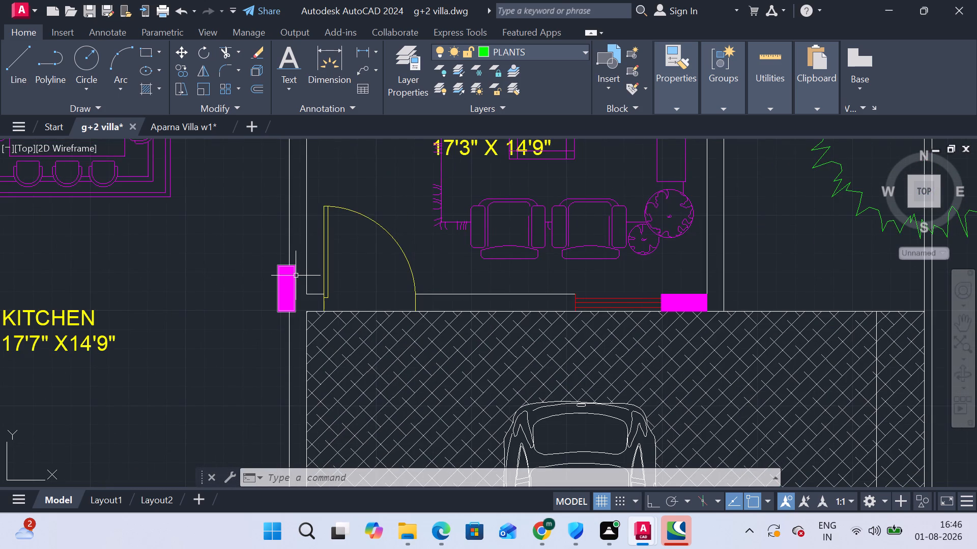
pyautogui.scroll(-2, 296, 276)
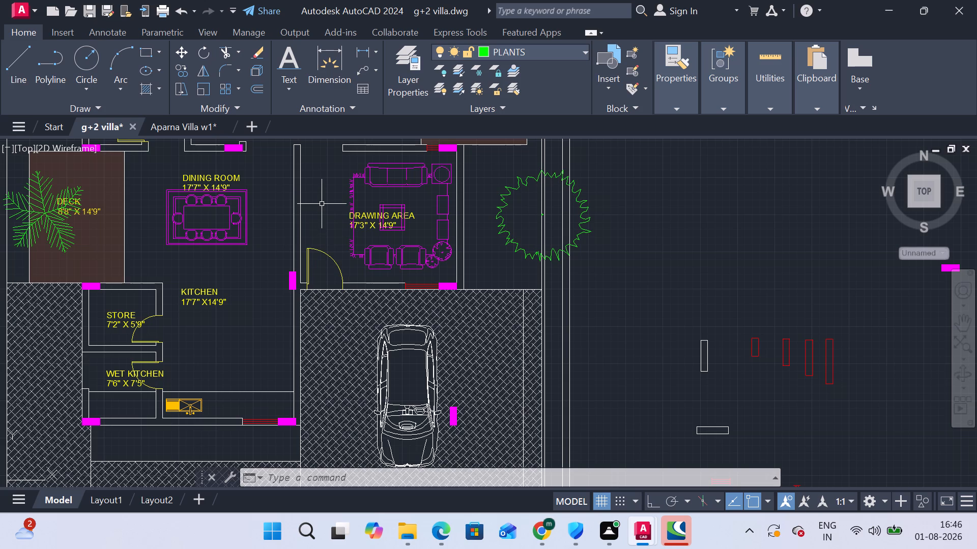
# Examine the copied columns against the ground floor walls around the bedroom, stairs, lift, living area and drawing area, alongside the pasted source set.
pyautogui.moveTo(321, 205); pyautogui.dragTo(315, 349, button='middle')
pyautogui.moveTo(315, 259); pyautogui.dragTo(300, 347, button='middle')
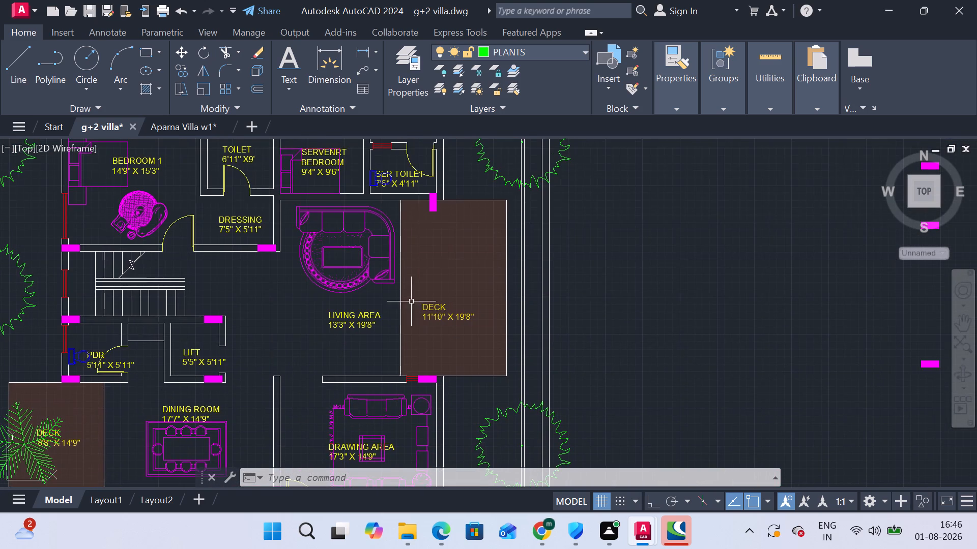
pyautogui.scroll(-1, 594, 313)
pyautogui.moveTo(678, 292); pyautogui.dragTo(423, 338, button='middle')
pyautogui.scroll(-2, 424, 336)
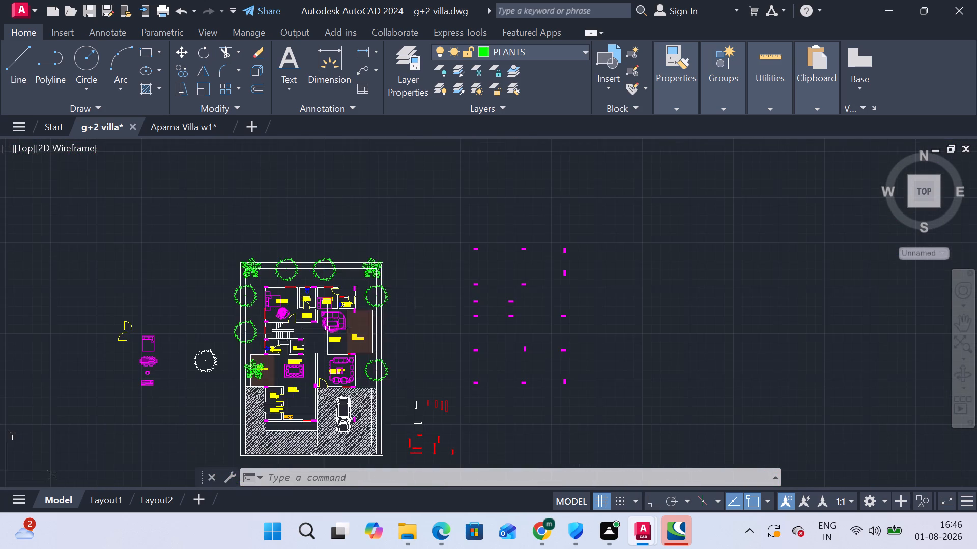
pyautogui.scroll(5, 305, 334)
pyautogui.moveTo(306, 354); pyautogui.dragTo(370, 202, button='middle')
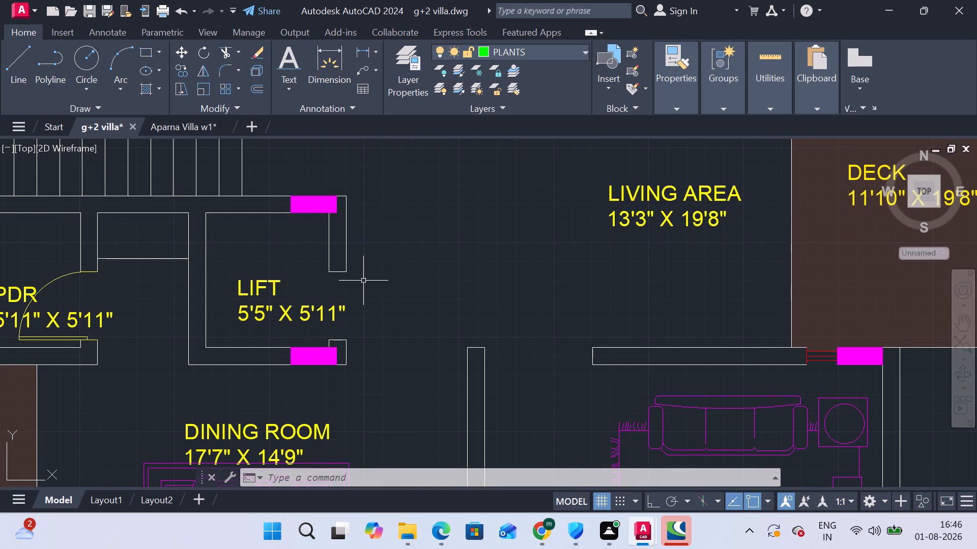
pyautogui.scroll(-2, 364, 282)
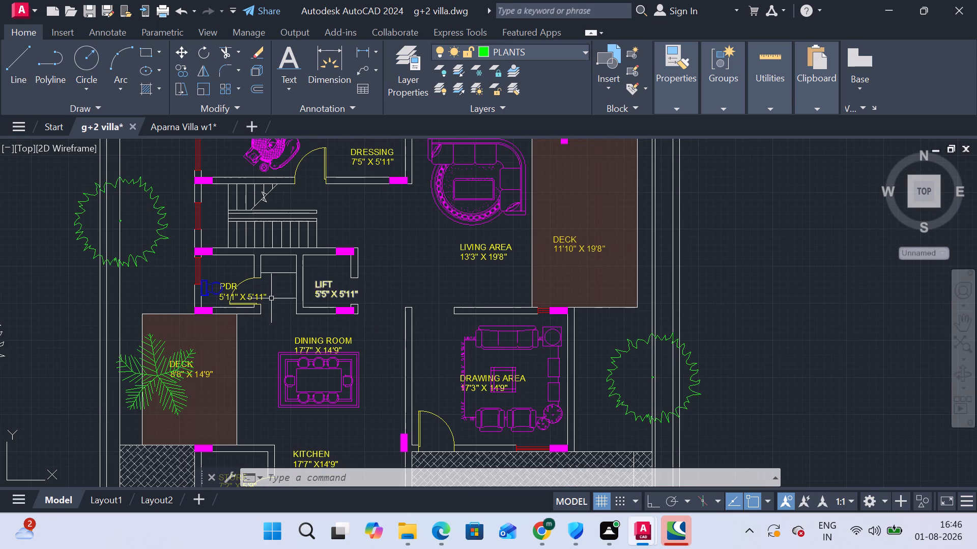
pyautogui.scroll(2, 179, 270)
pyautogui.scroll(-2, 347, 322)
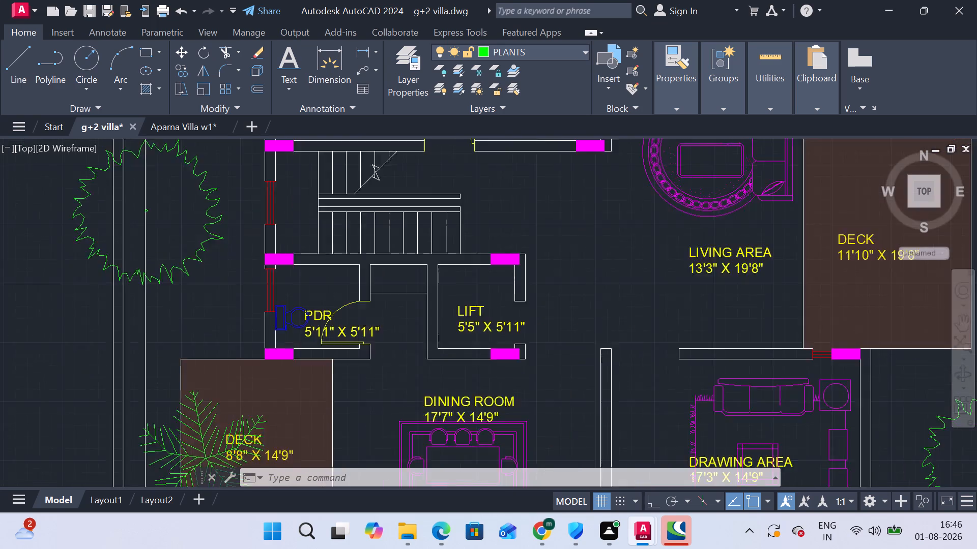
pyautogui.scroll(-1, 347, 322)
pyautogui.moveTo(512, 312); pyautogui.dragTo(359, 318, button='middle')
pyautogui.scroll(-1, 389, 317)
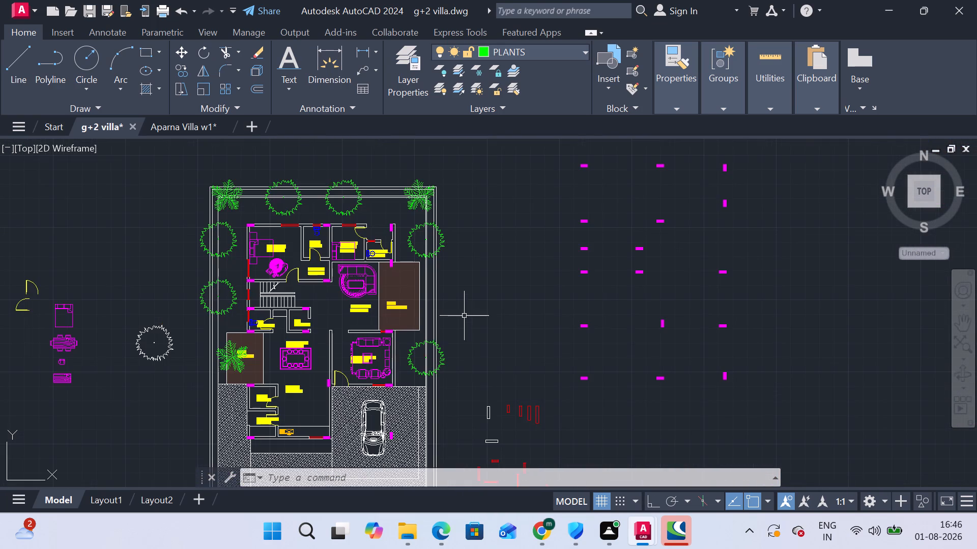
# Undo both the copying of the columns onto the ground floor plan and the pasting of the Aparna Villa column set.
pyautogui.moveTo(828, 415); pyautogui.dragTo(651, 254)
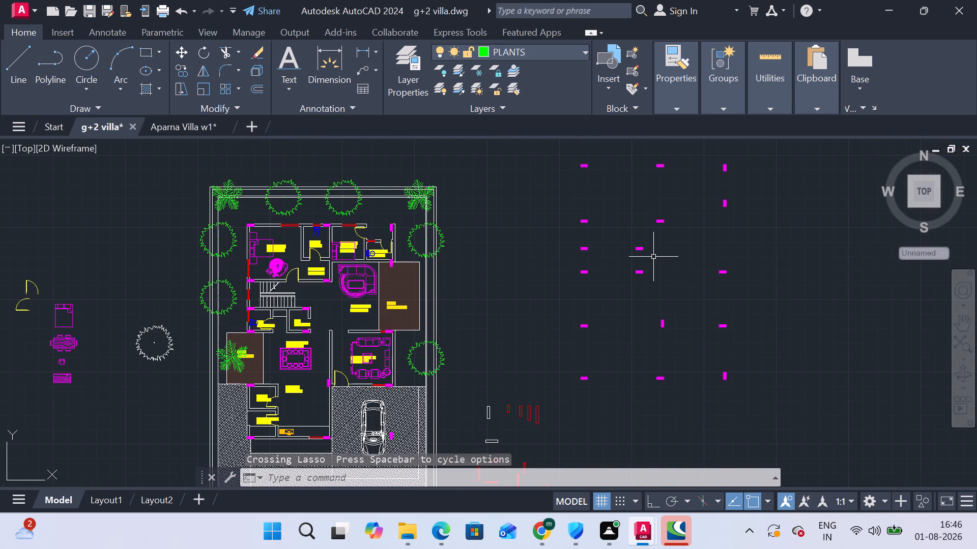
pyautogui.hotkey('ctrl', 'z')
pyautogui.hotkey('ctrl', 'z')
pyautogui.hotkey('ctrl', 'z')
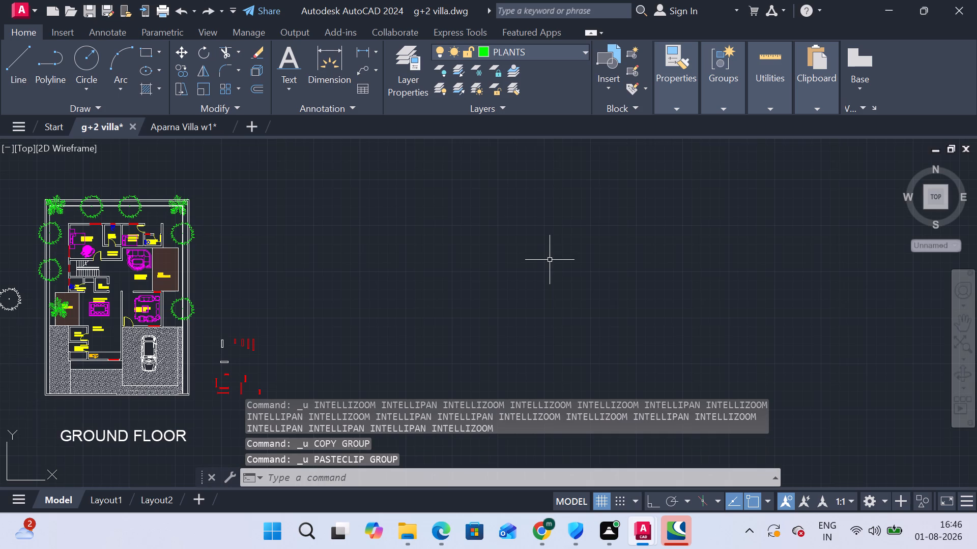
# Close the Aparna Villa w1 drawing without saving its changes.
pyautogui.click(228, 126)
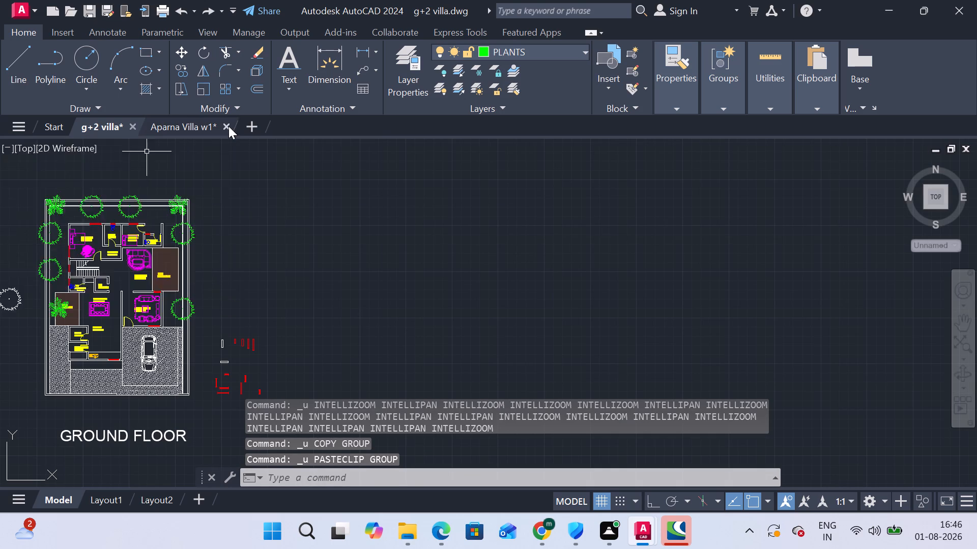
pyautogui.scroll(-2, 413, 270)
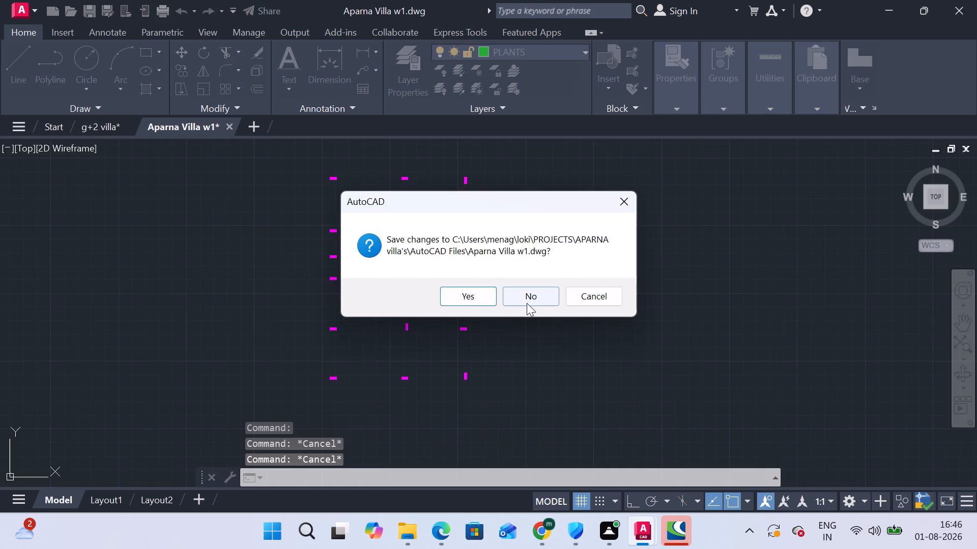
pyautogui.click(529, 296)
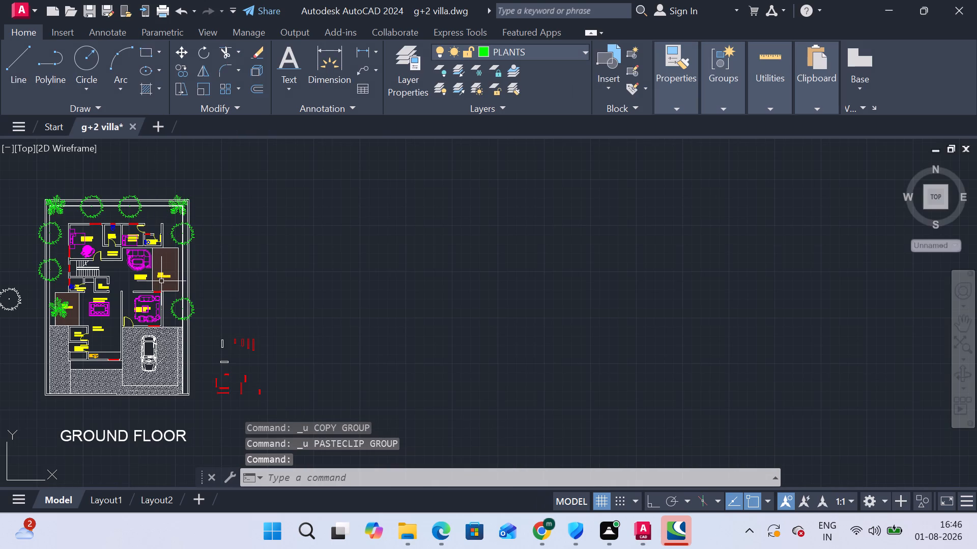
# Start a rectangle in the empty area east of the ground floor plan.
pyautogui.moveTo(254, 323); pyautogui.dragTo(452, 199, button='middle')
pyautogui.moveTo(409, 250); pyautogui.dragTo(414, 297, button='middle')
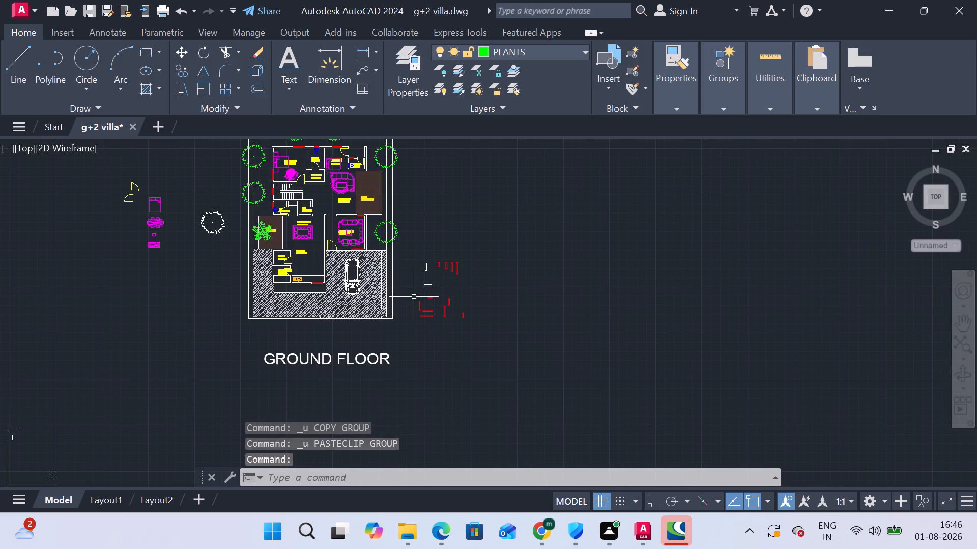
pyautogui.scroll(2, 285, 236)
pyautogui.moveTo(333, 256); pyautogui.dragTo(325, 330, button='middle')
pyautogui.scroll(-1, 672, 256)
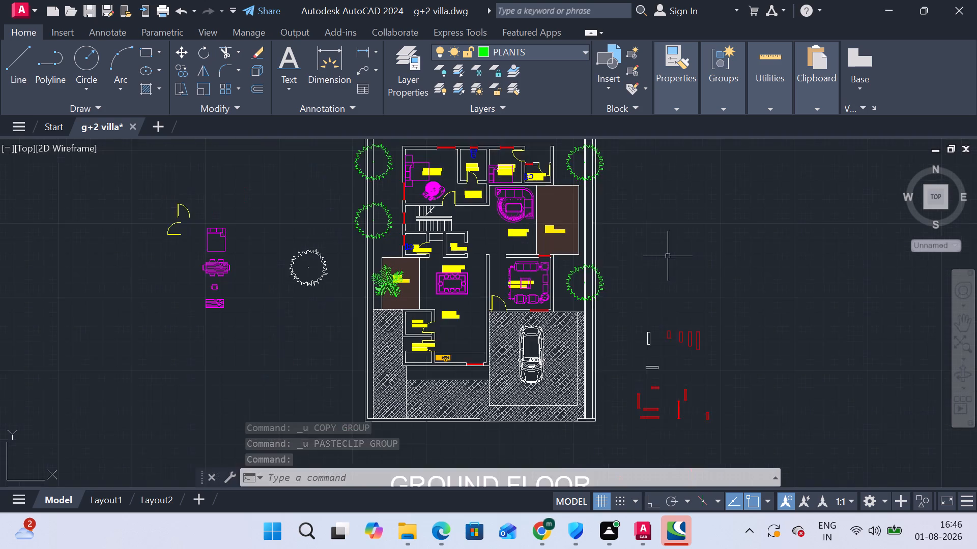
pyautogui.moveTo(664, 256); pyautogui.dragTo(302, 224, button='middle')
pyautogui.moveTo(437, 224); pyautogui.dragTo(346, 291, button='middle')
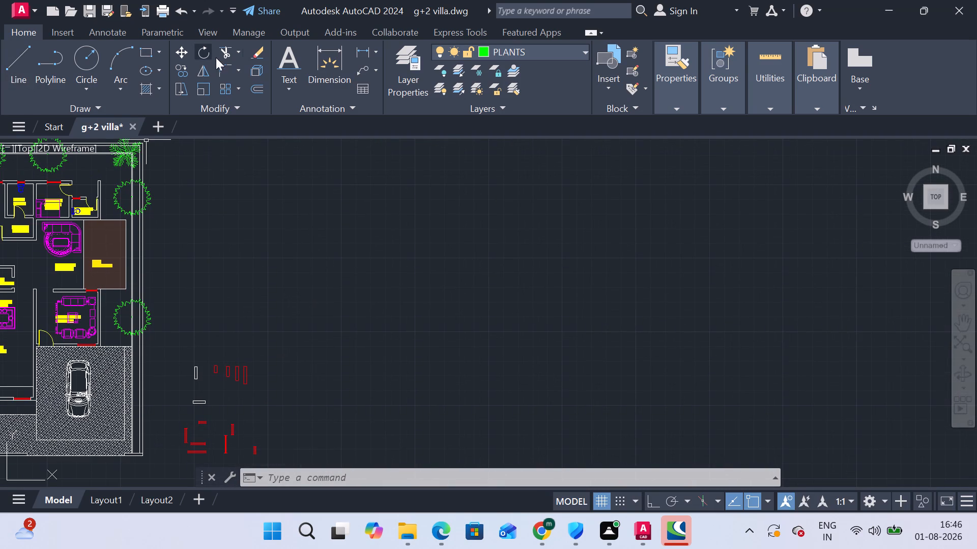
pyautogui.click(141, 54)
pyautogui.scroll(-1, 291, 218)
pyautogui.moveTo(294, 219); pyautogui.dragTo(293, 217, button='middle')
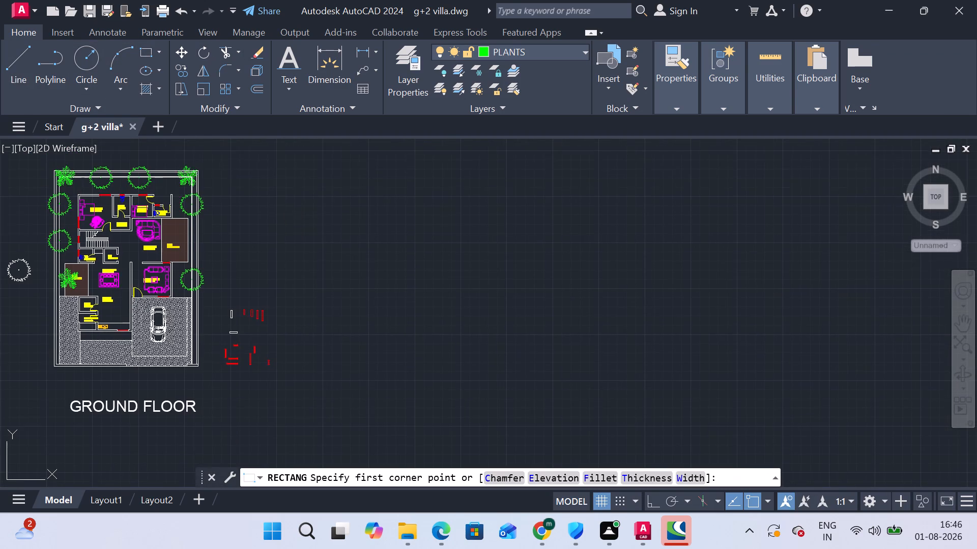
pyautogui.moveTo(293, 217); pyautogui.dragTo(293, 203, button='middle')
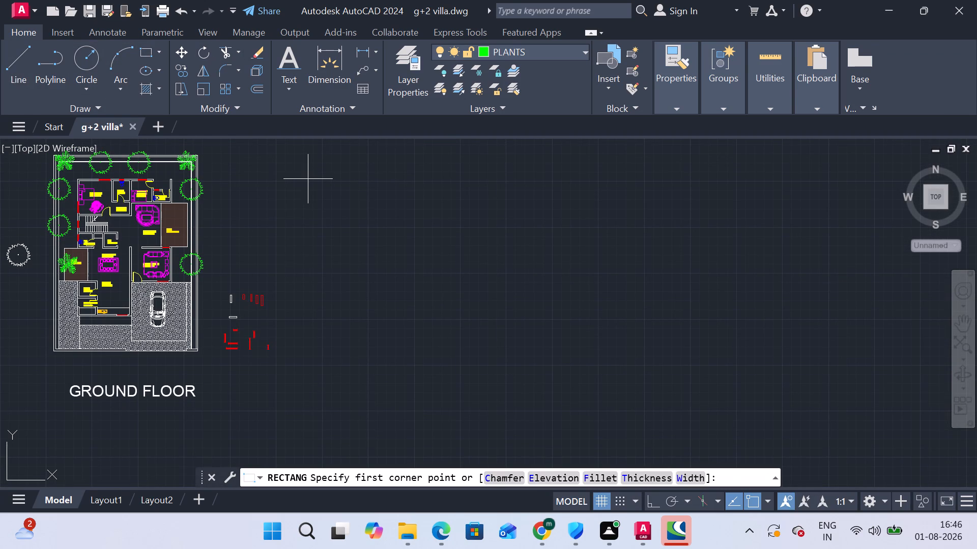
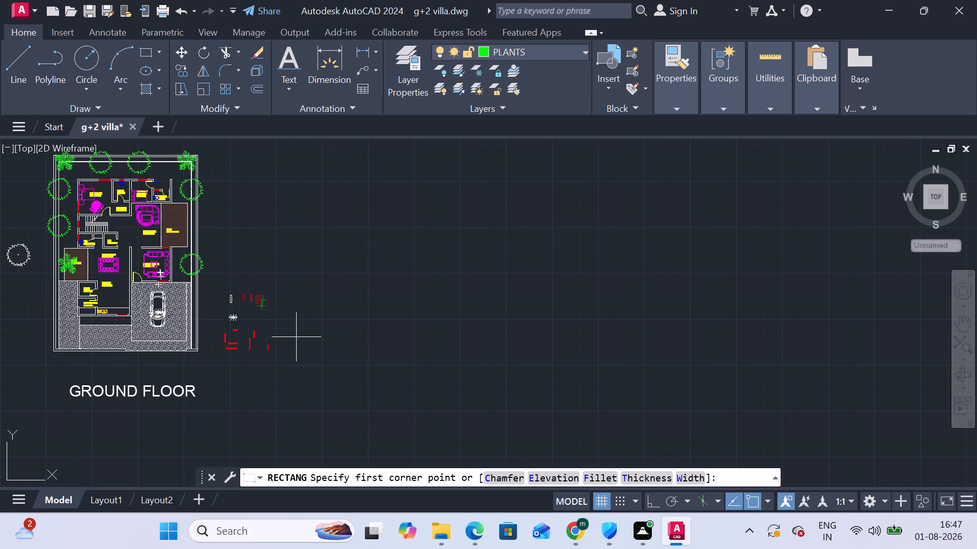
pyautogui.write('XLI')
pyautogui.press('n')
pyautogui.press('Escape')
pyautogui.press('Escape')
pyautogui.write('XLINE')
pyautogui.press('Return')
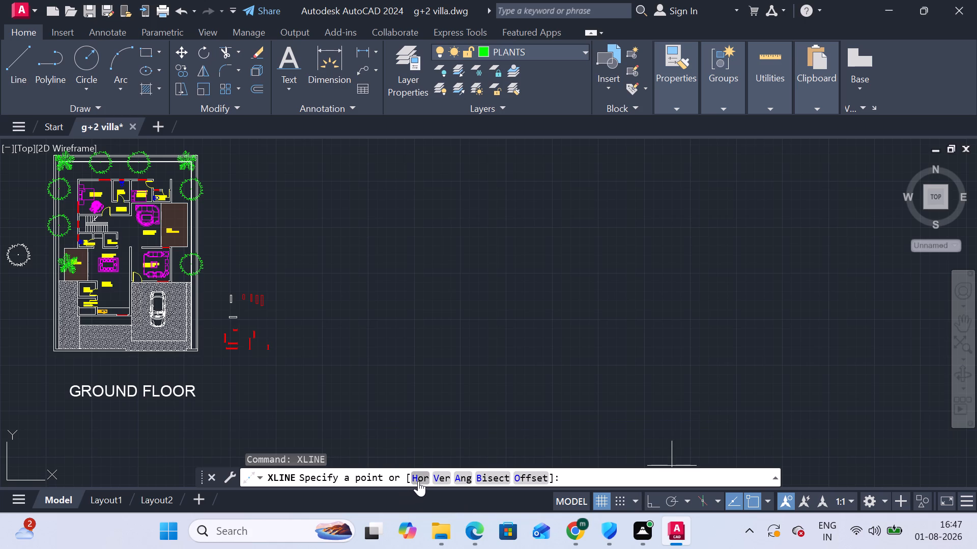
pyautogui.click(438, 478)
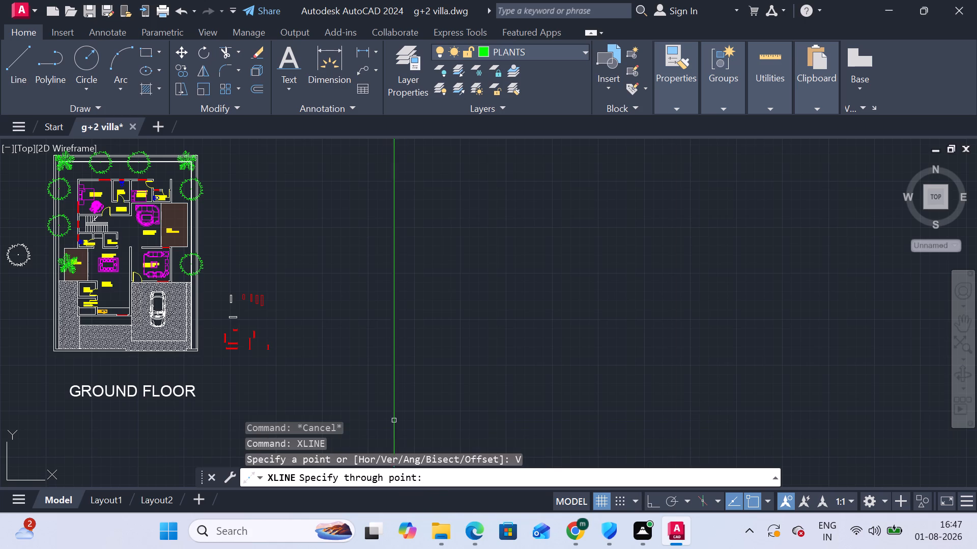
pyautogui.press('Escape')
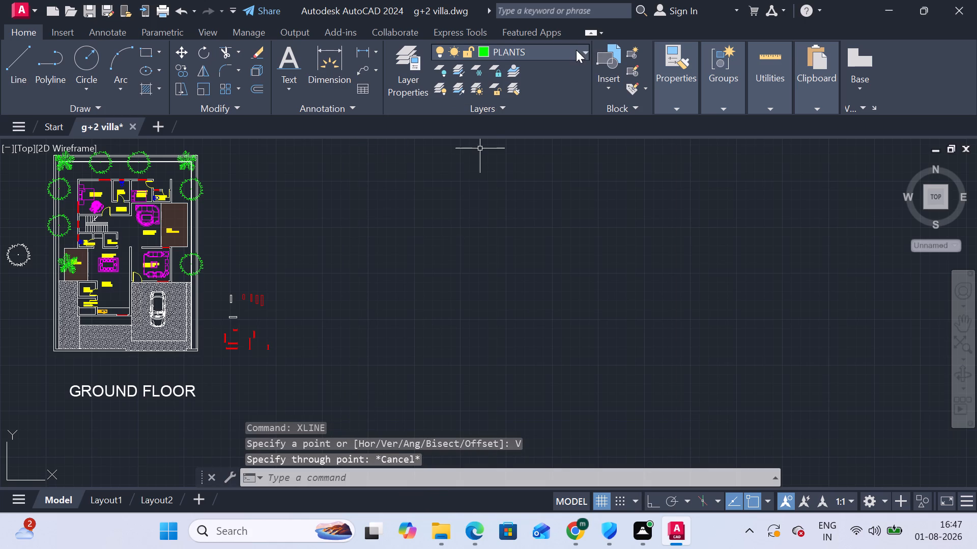
# Make the walls layer current.
pyautogui.click(576, 50)
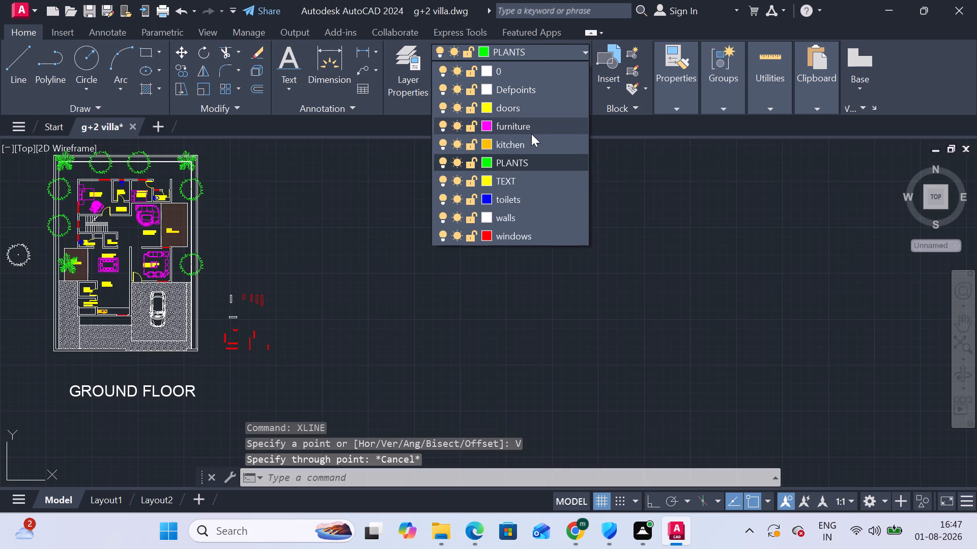
pyautogui.click(520, 220)
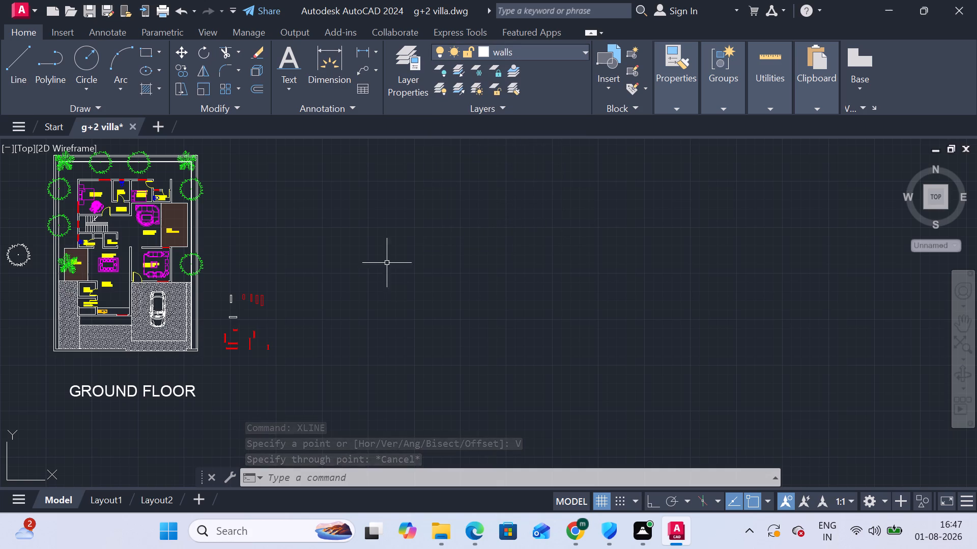
# Draw a horizontal construction line through the lower-left outer wall corner by the wet kitchen on the ground floor plan.
pyautogui.write('XLIN')
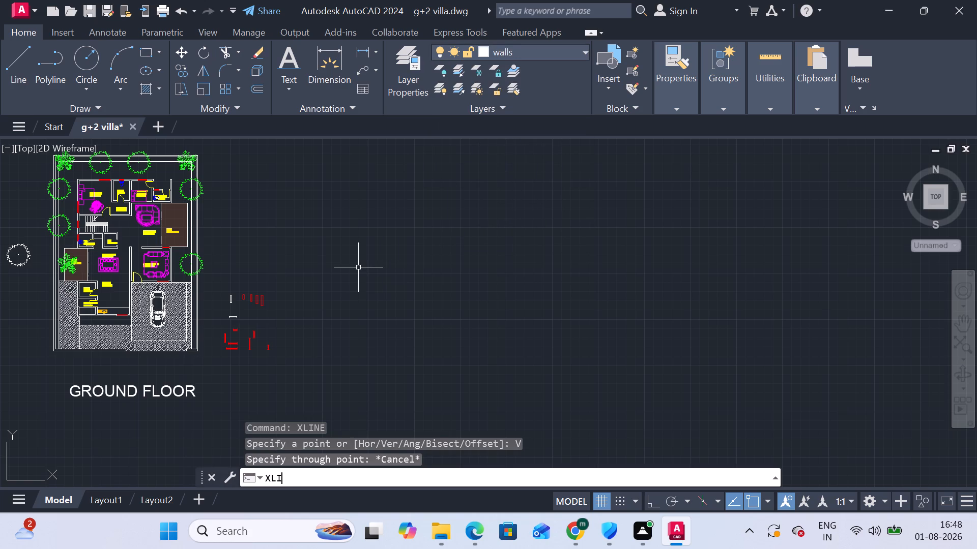
pyautogui.press('Return')
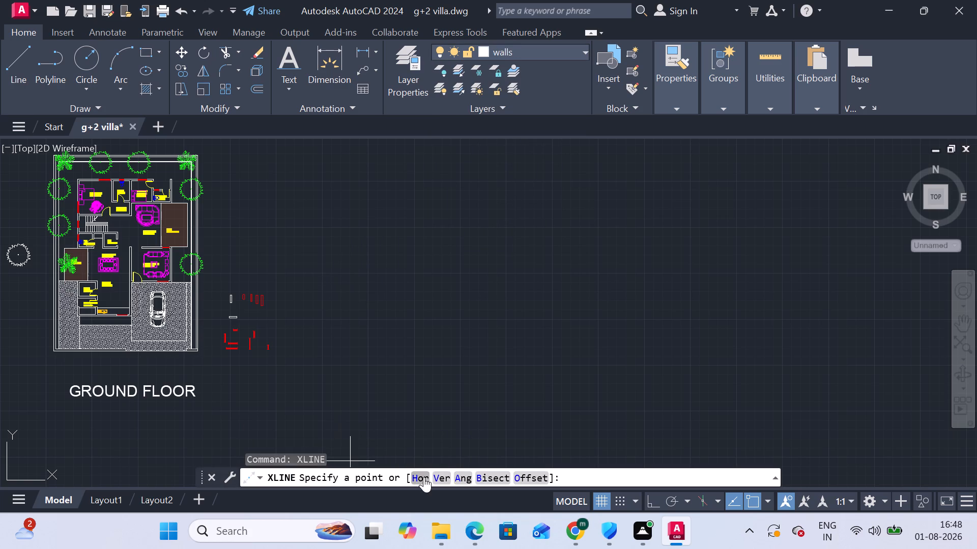
pyautogui.click(427, 475)
pyautogui.scroll(2, 171, 355)
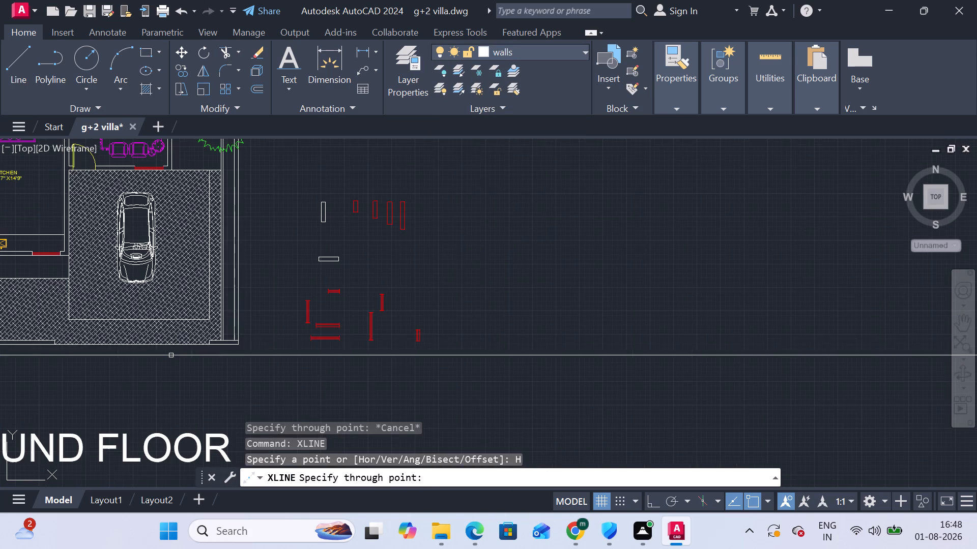
pyautogui.scroll(-1, 265, 367)
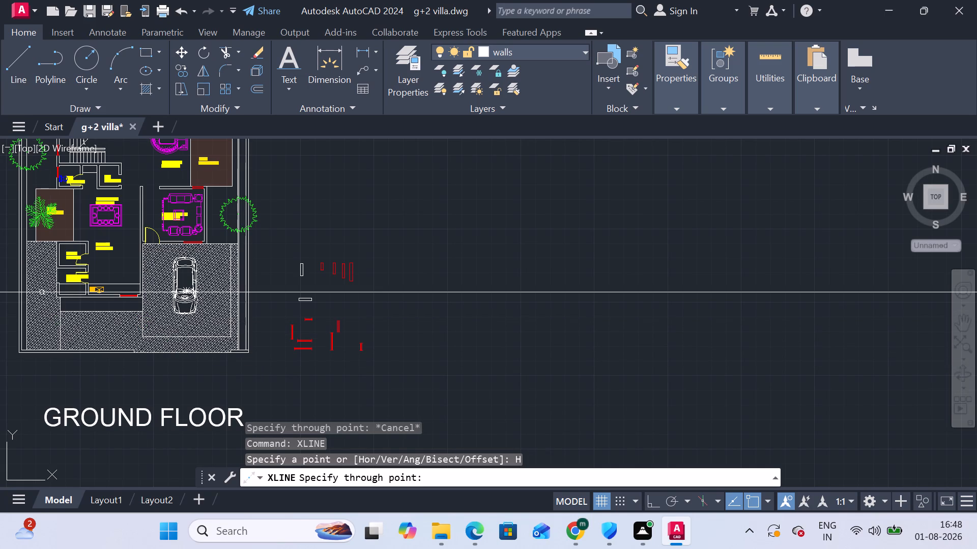
pyautogui.scroll(2, 44, 292)
pyautogui.moveTo(90, 325); pyautogui.dragTo(141, 409, button='middle')
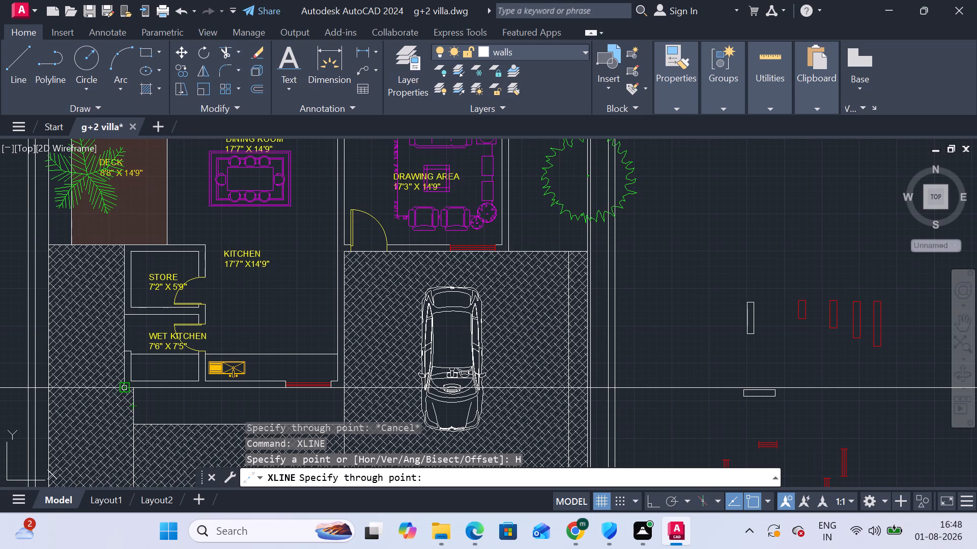
pyautogui.click(123, 390)
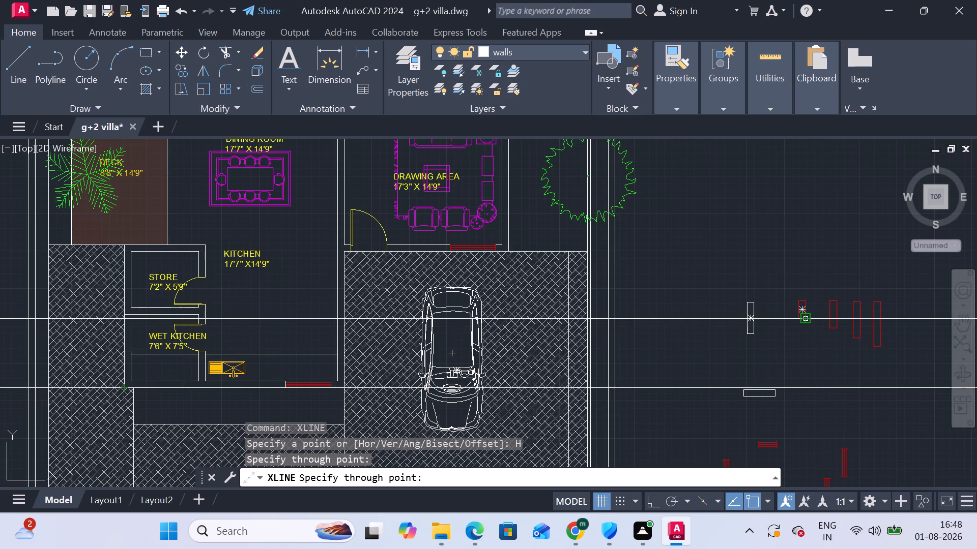
# Draw a second horizontal construction line through the upper-left outer wall corner of Bedroom 1.
pyautogui.scroll(-4, 808, 319)
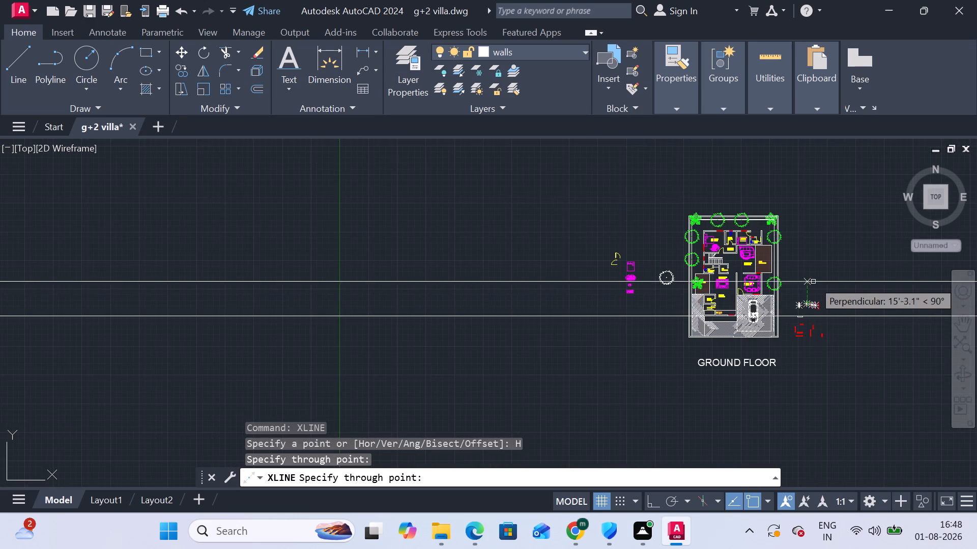
pyautogui.moveTo(813, 279); pyautogui.dragTo(586, 368, button='middle')
pyautogui.scroll(-1, 585, 363)
pyautogui.scroll(7, 519, 332)
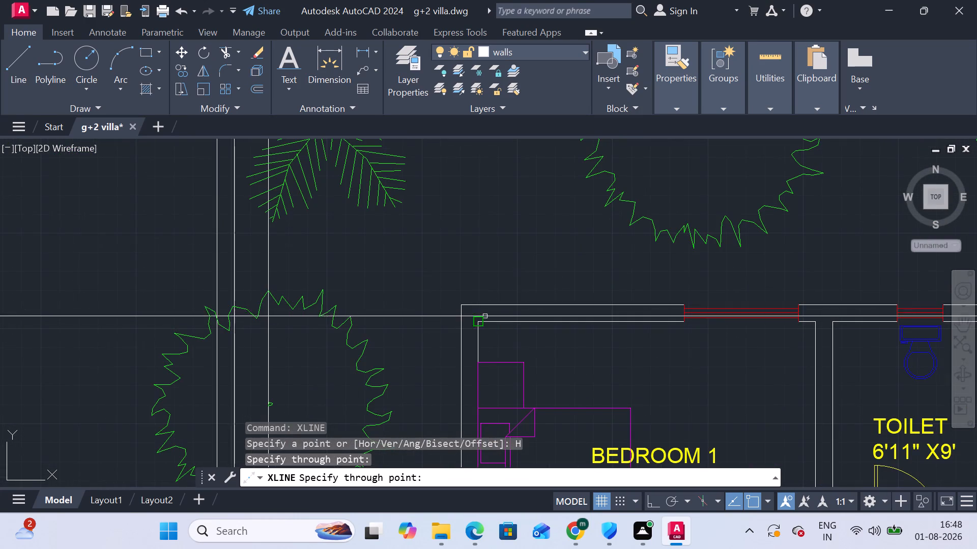
pyautogui.click(462, 304)
pyautogui.scroll(-1, 679, 438)
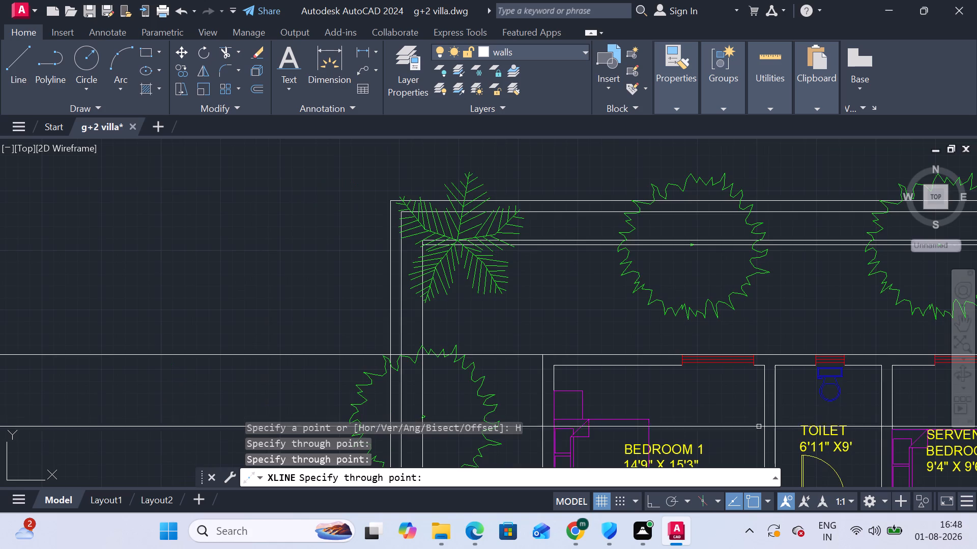
pyautogui.scroll(-3, 733, 354)
pyautogui.moveTo(749, 378); pyautogui.dragTo(376, 218, button='middle')
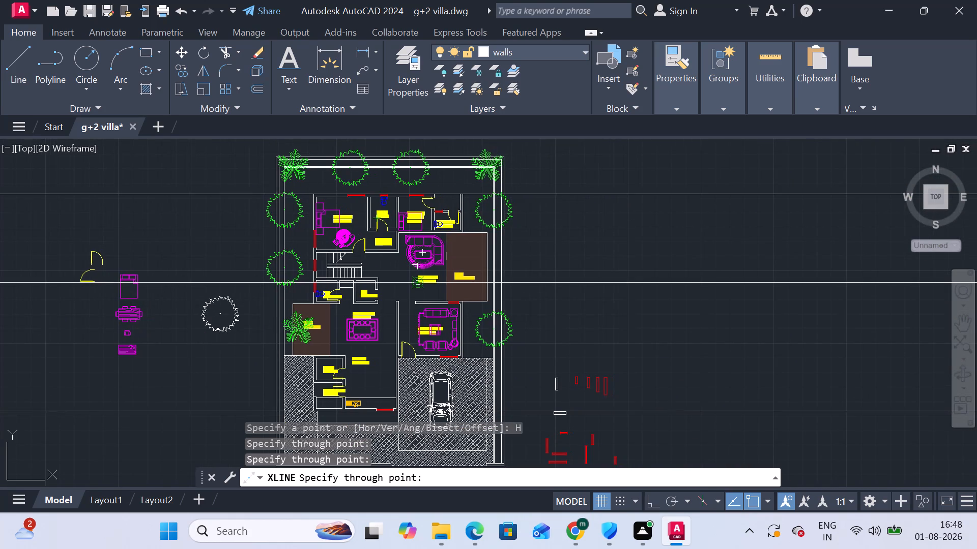
pyautogui.press('Escape')
# Draw a vertical construction line in the empty area east of the ground floor plan, beyond the loose window pieces.
pyautogui.scroll(-1, 542, 285)
pyautogui.moveTo(588, 303); pyautogui.dragTo(504, 264, button='middle')
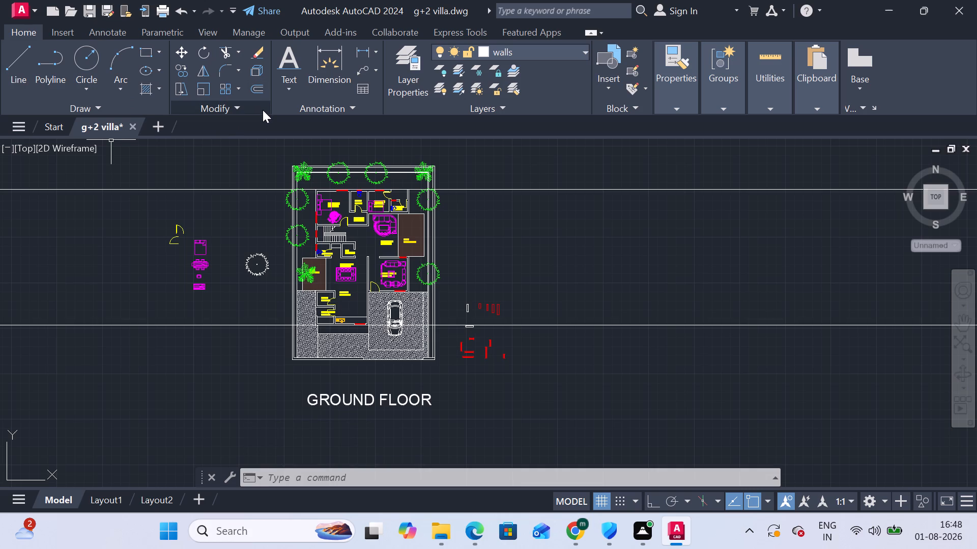
pyautogui.press('Escape')
pyautogui.press('space')
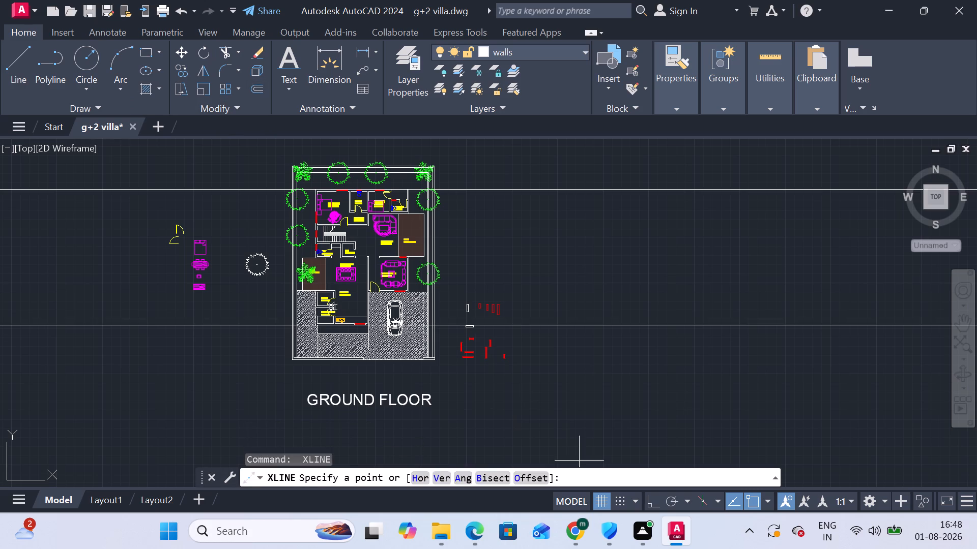
pyautogui.click(442, 480)
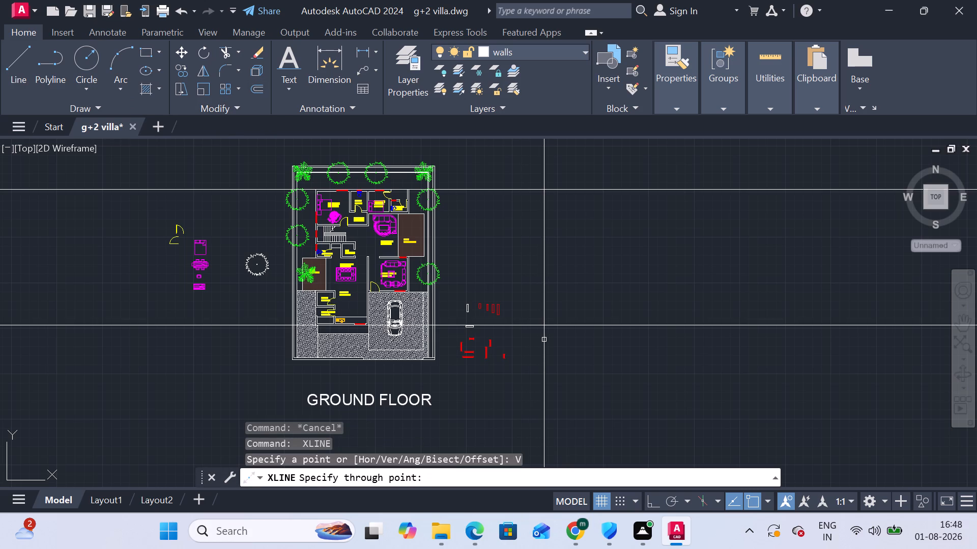
pyautogui.click(544, 340)
pyautogui.press('Escape')
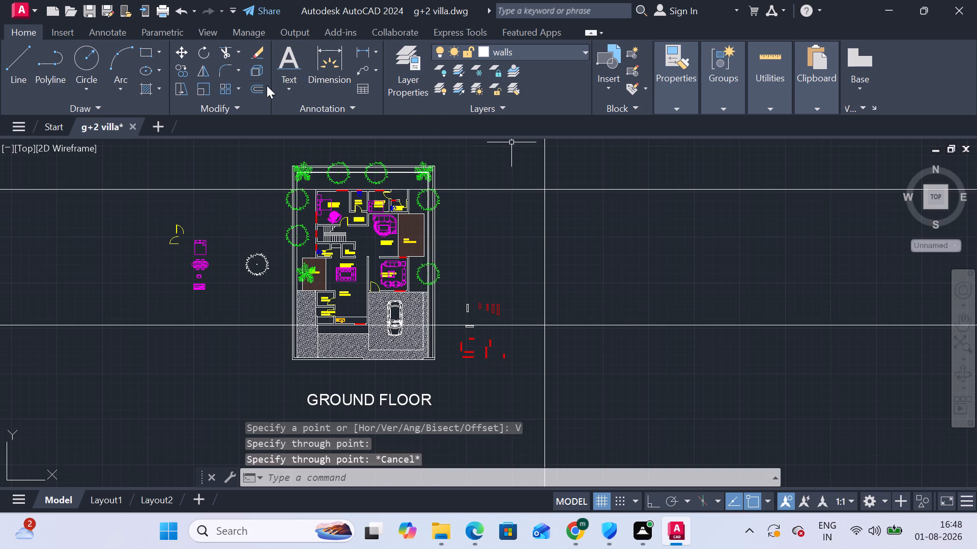
# Offset the vertical construction line 9" to the east.
pyautogui.click(253, 85)
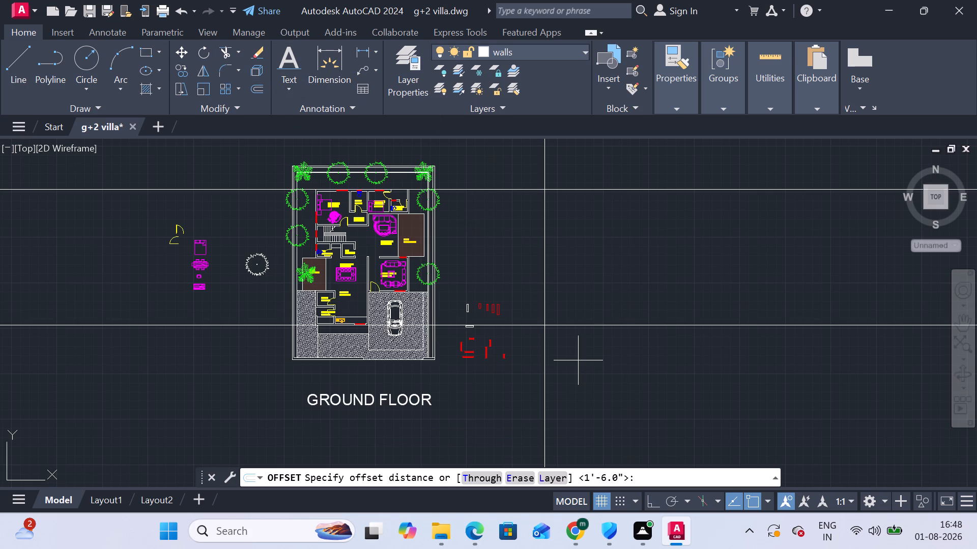
pyautogui.write('9"')
pyautogui.press('Return')
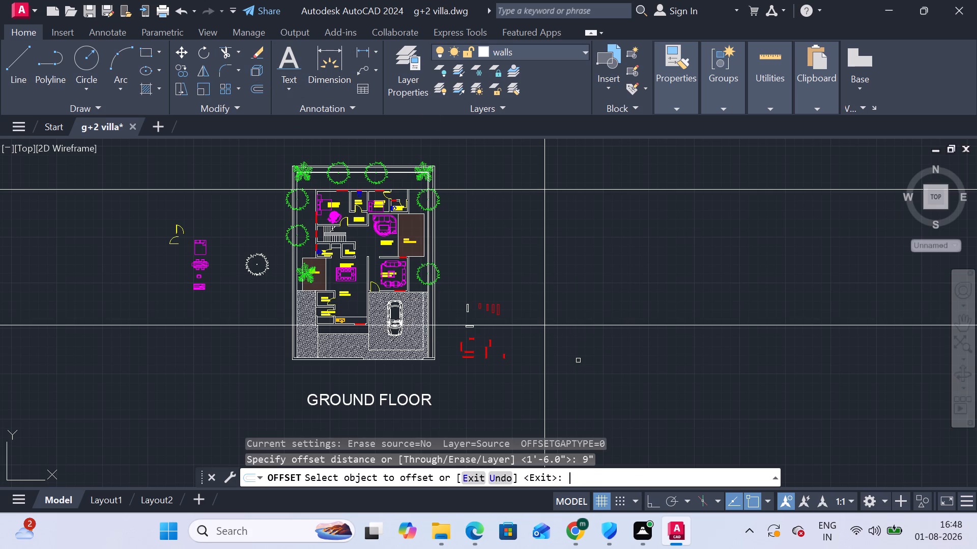
pyautogui.moveTo(545, 258); pyautogui.dragTo(556, 258)
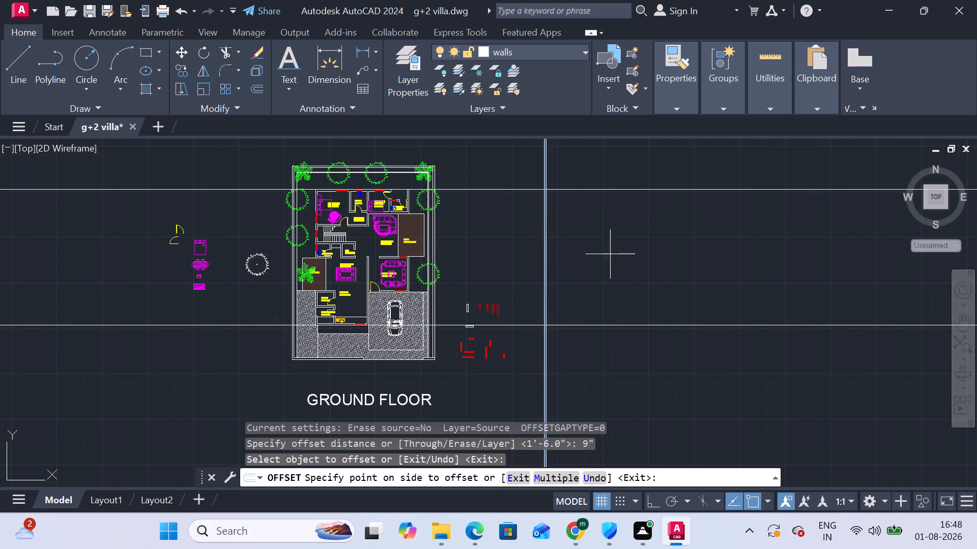
pyautogui.click(610, 254)
# Offset the lower horizontal construction line 9" upward.
pyautogui.scroll(3, 583, 327)
pyautogui.moveTo(464, 328); pyautogui.dragTo(471, 296, button='middle')
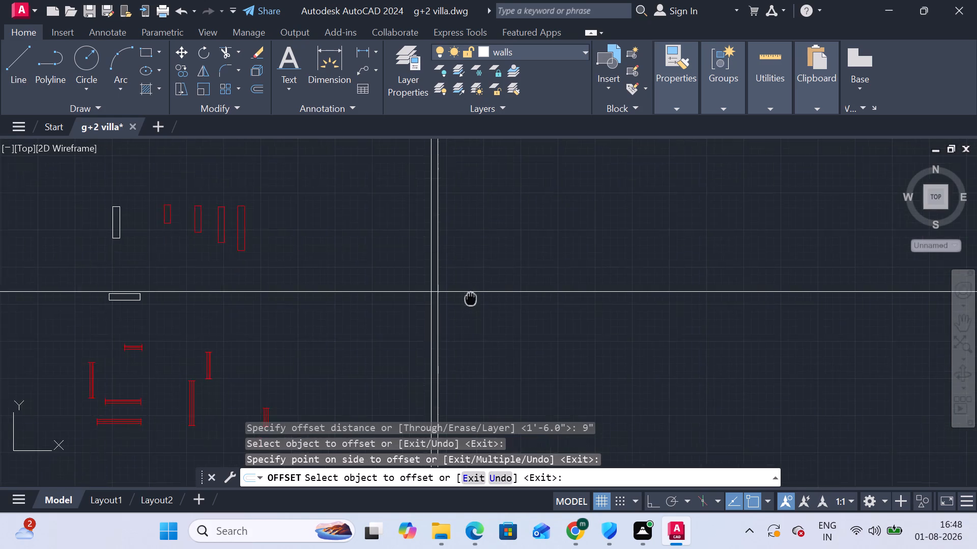
pyautogui.moveTo(471, 296); pyautogui.dragTo(392, 326, button='middle')
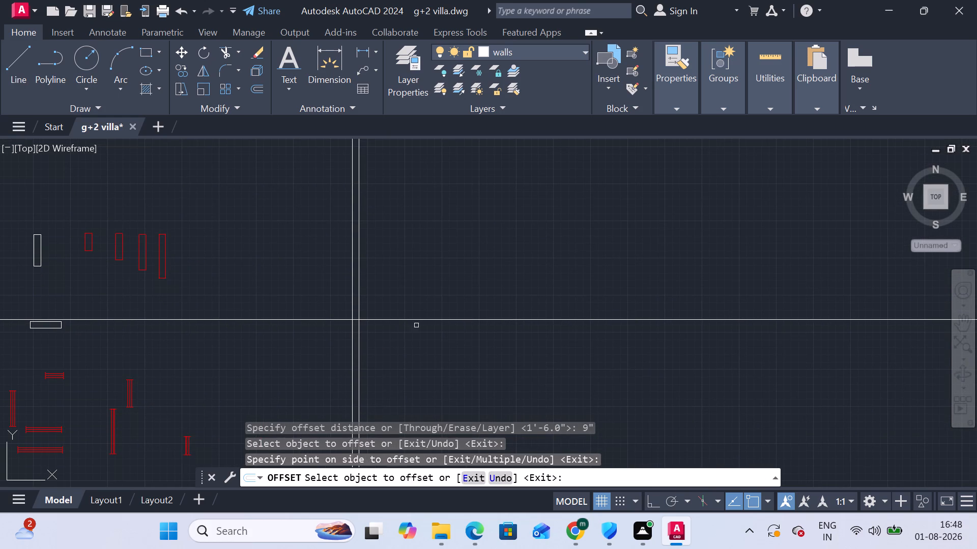
pyautogui.click(416, 321)
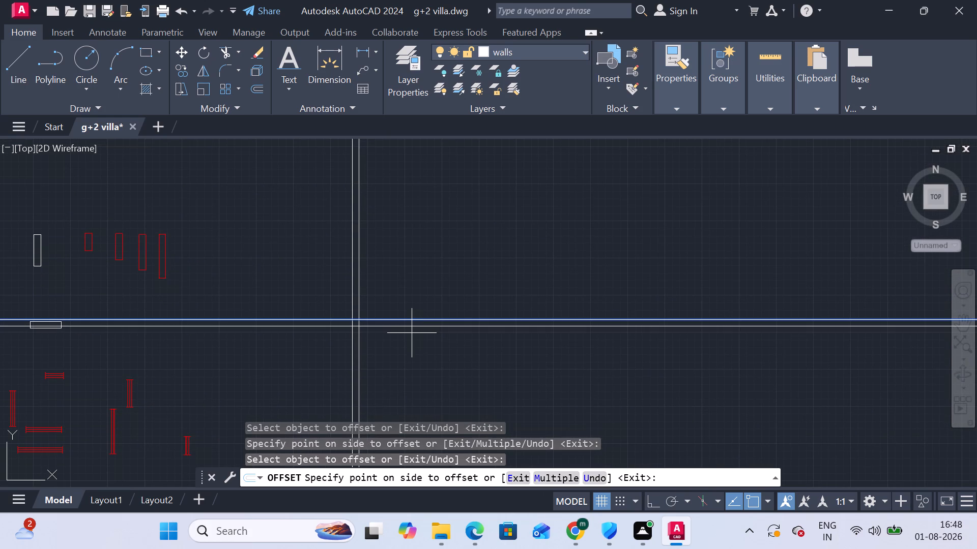
pyautogui.click(412, 303)
pyautogui.scroll(-2, 391, 333)
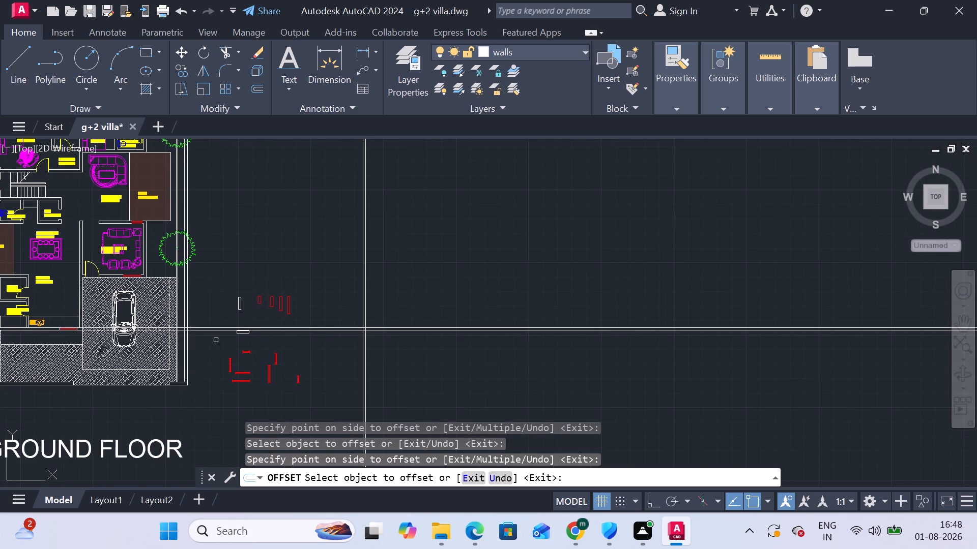
pyautogui.scroll(3, 88, 330)
pyautogui.scroll(-2, 94, 330)
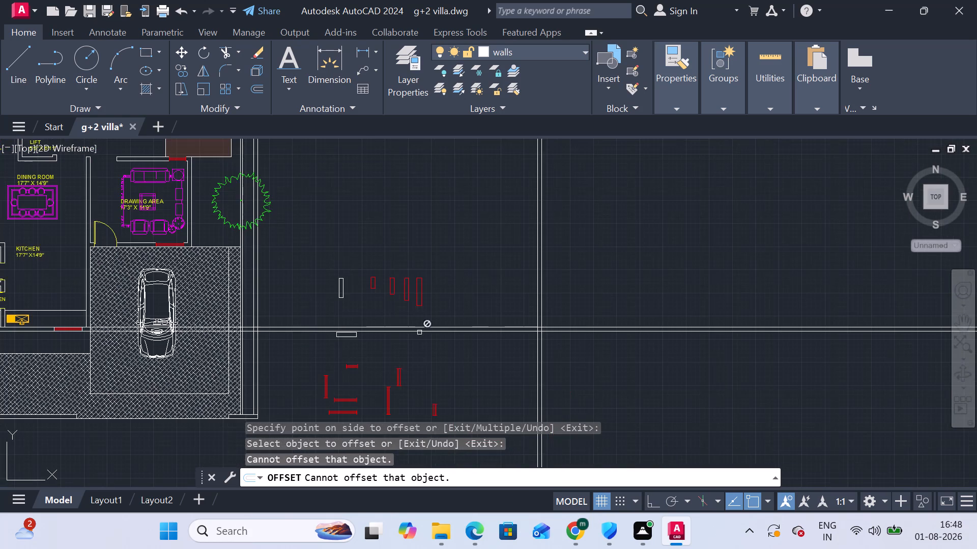
pyautogui.moveTo(593, 333); pyautogui.dragTo(548, 429, button='middle')
pyautogui.press('Escape')
# Offset the upper horizontal construction line 9" downward, reusing the same offset distance.
pyautogui.scroll(-2, 578, 319)
pyautogui.moveTo(602, 283); pyautogui.dragTo(522, 302, button='middle')
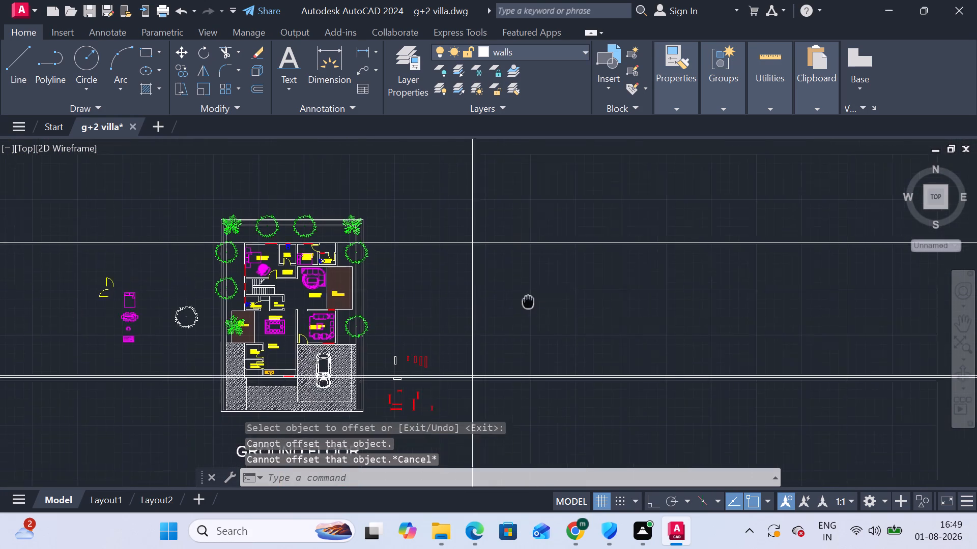
pyautogui.moveTo(522, 302); pyautogui.dragTo(443, 329, button='middle')
pyautogui.press('space')
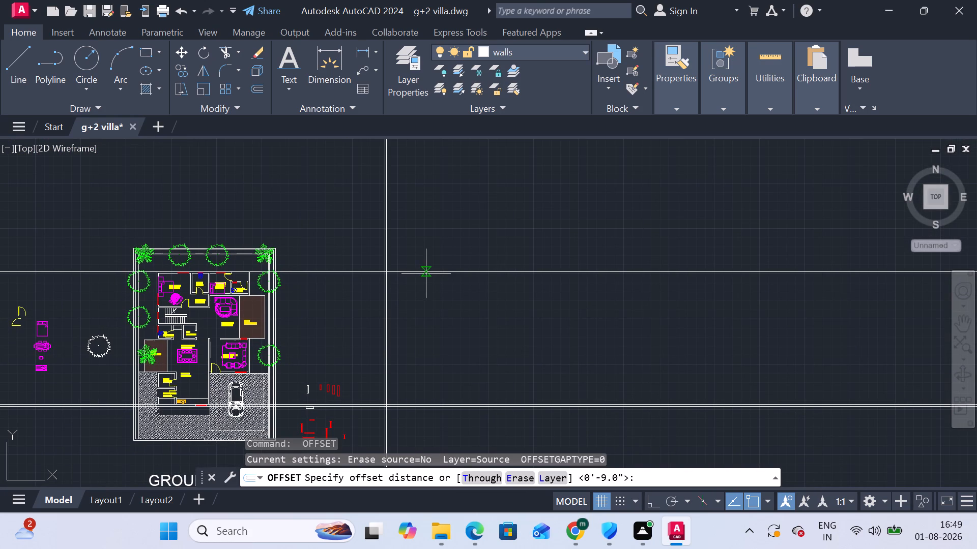
pyautogui.press('space')
pyautogui.press('space')
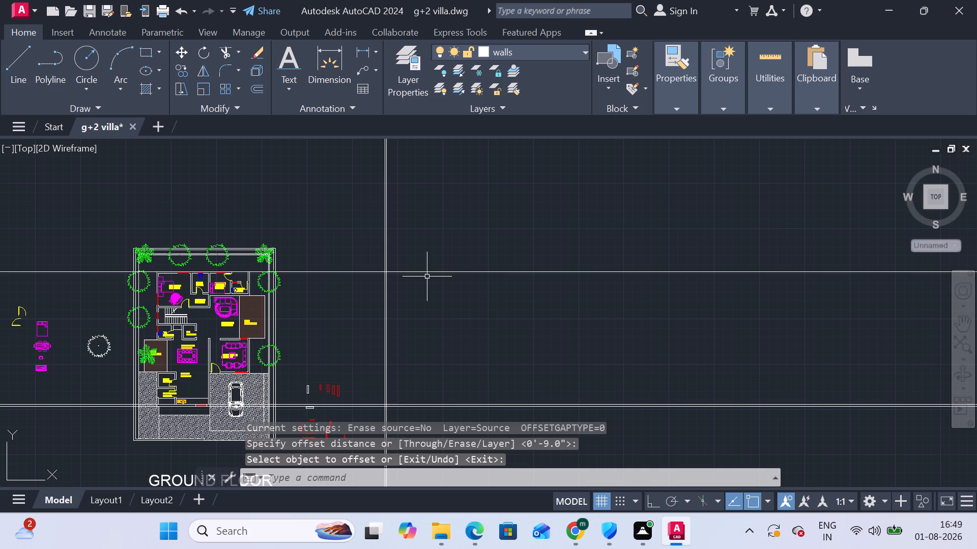
pyautogui.press('Return')
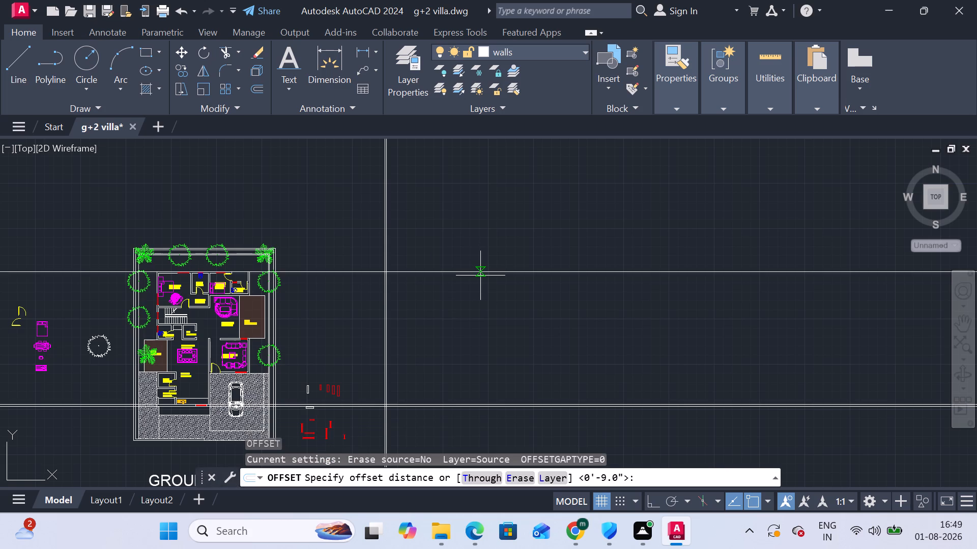
pyautogui.press('Return')
pyautogui.click(498, 272)
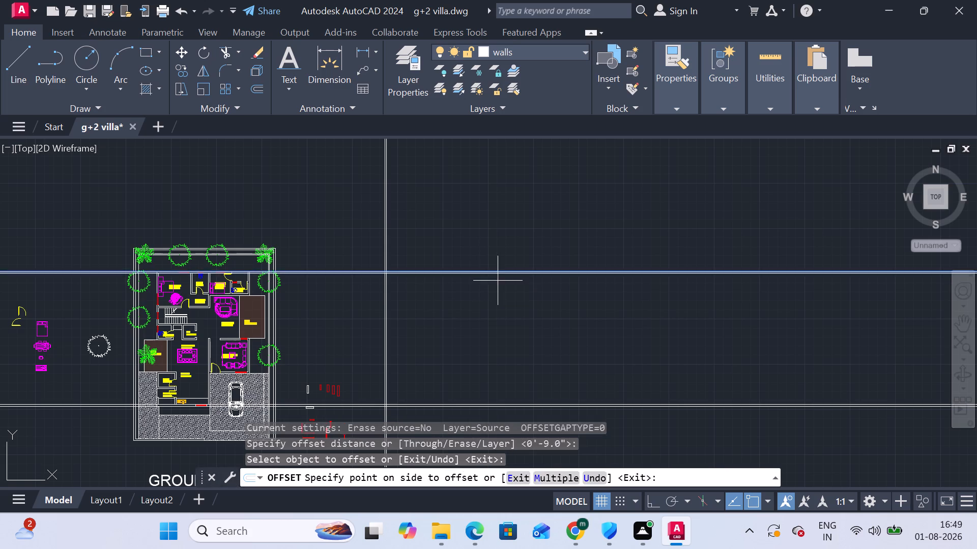
pyautogui.click(498, 310)
pyautogui.press('Escape')
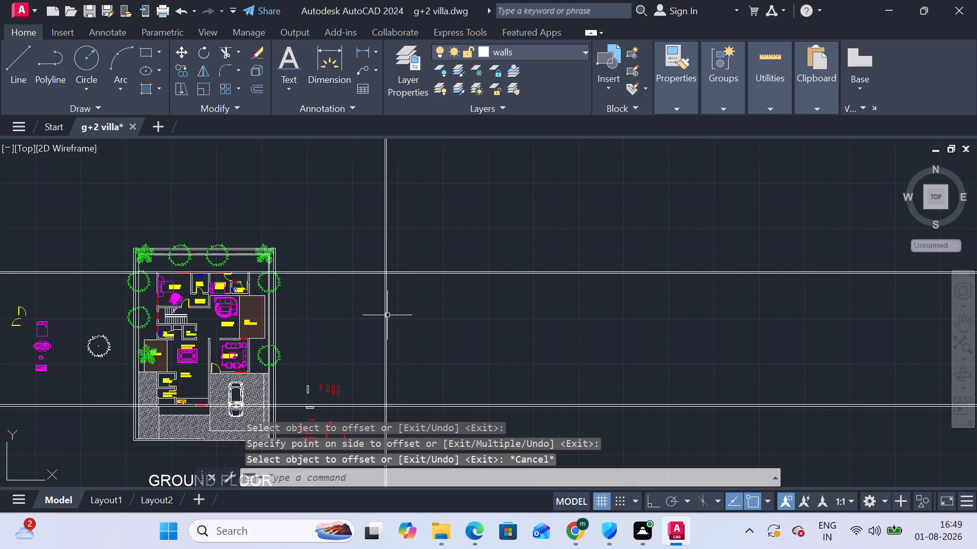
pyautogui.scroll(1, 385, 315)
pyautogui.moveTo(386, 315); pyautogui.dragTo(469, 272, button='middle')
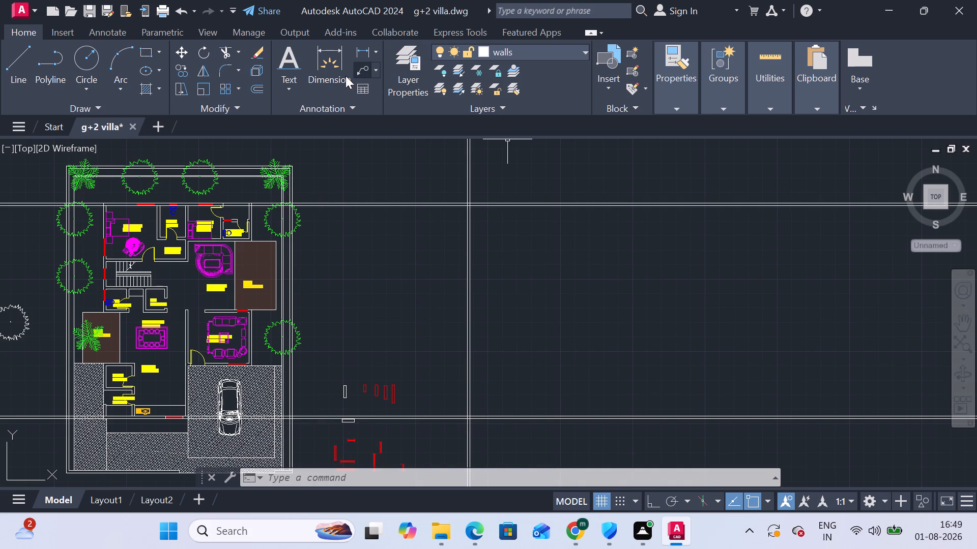
# Trim the four horizontal construction lines between the plan's east boundary wall and the pair of vertical construction lines.
pyautogui.click(225, 54)
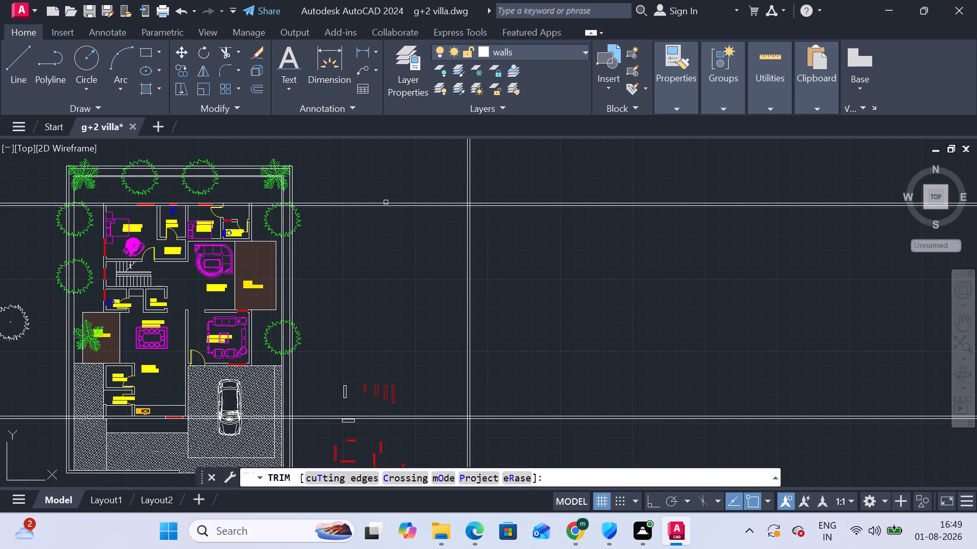
pyautogui.click(397, 190)
pyautogui.click(450, 449)
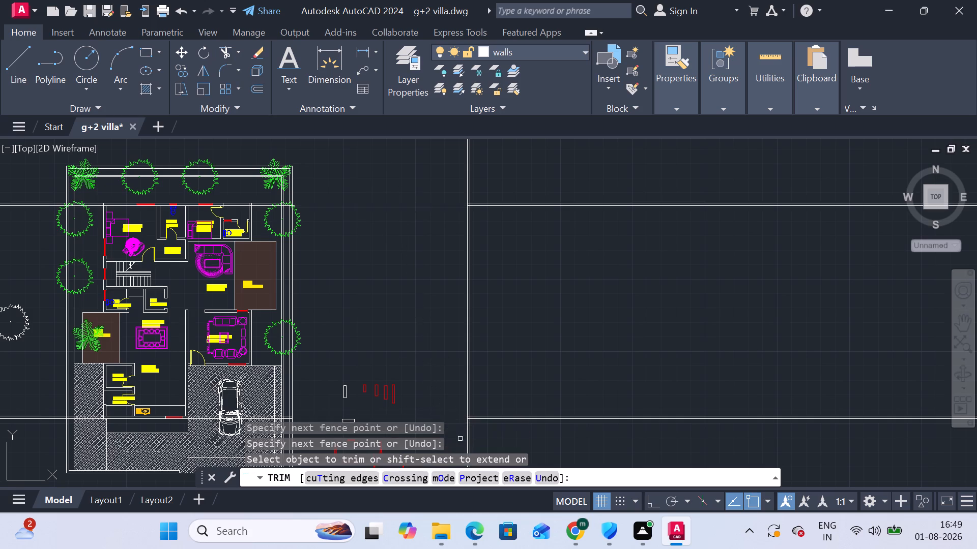
# Trim the two vertical construction lines above the upper horizontal pair and below the lower horizontal pair.
pyautogui.scroll(-2, 462, 408)
pyautogui.moveTo(486, 226); pyautogui.dragTo(494, 200, button='middle')
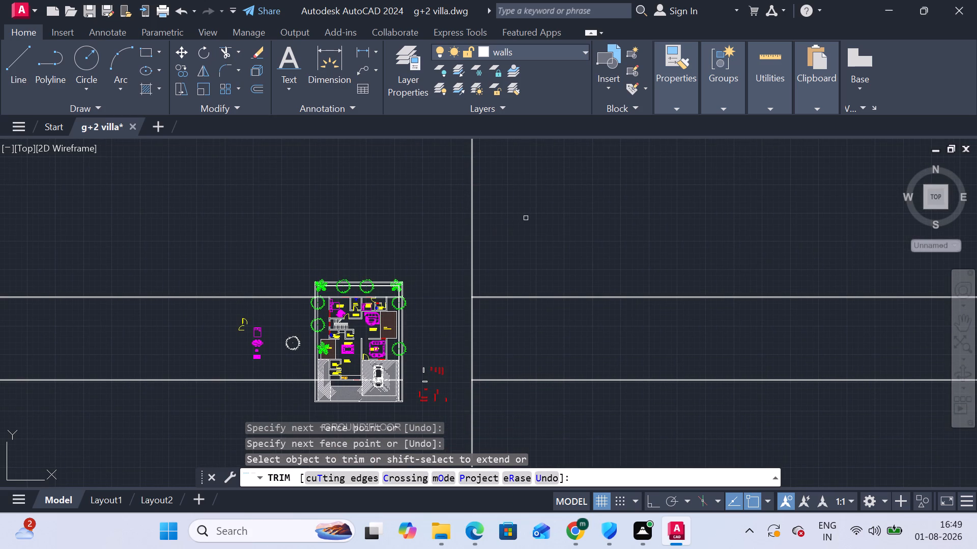
pyautogui.click(533, 214)
pyautogui.click(395, 189)
pyautogui.click(510, 426)
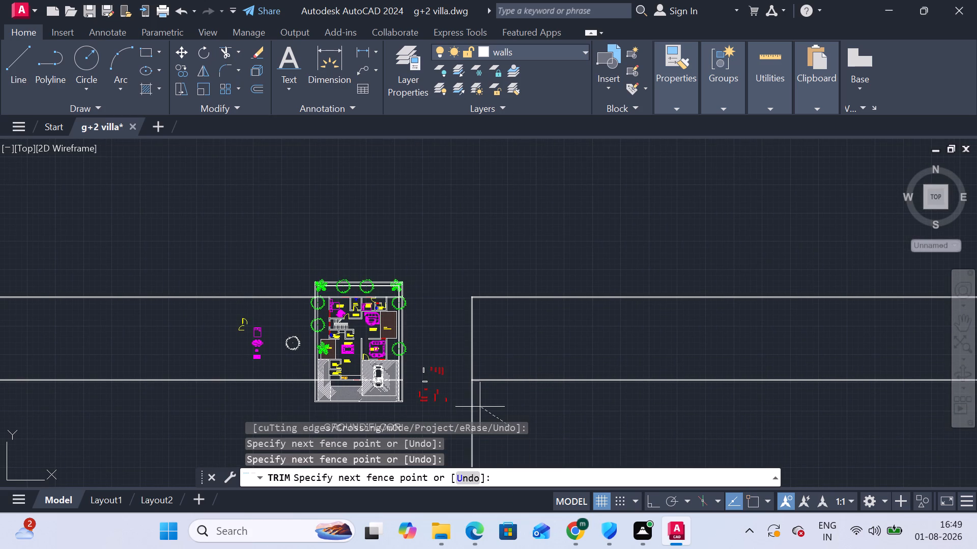
pyautogui.click(452, 409)
pyautogui.click(240, 265)
pyautogui.press('Escape')
# Delete the four leftover horizontal construction line pieces that run across the ground floor plan and west of it.
pyautogui.click(217, 234)
pyautogui.click(160, 407)
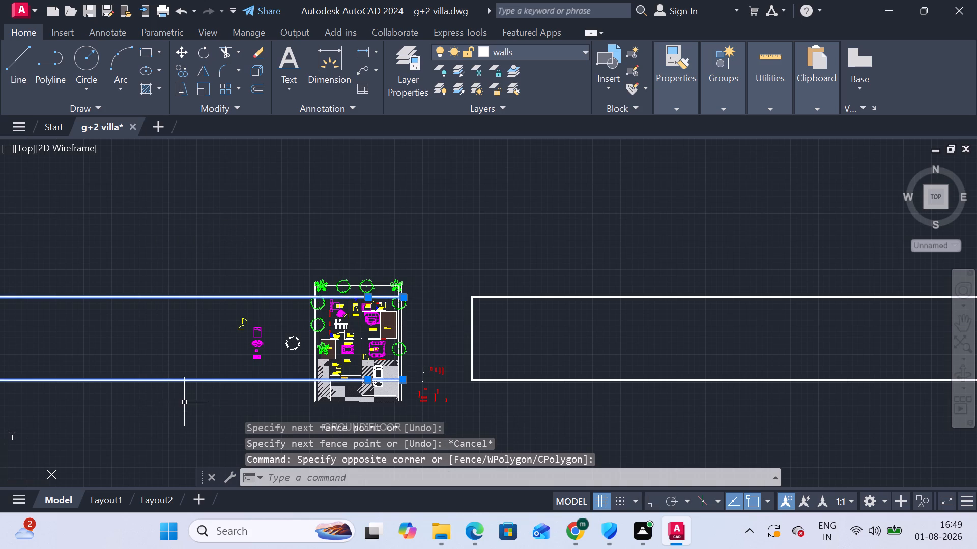
pyautogui.press('Delete')
# Offset the inner line of the new outline's west wall 19'8" to the east.
pyautogui.scroll(1, 526, 294)
pyautogui.moveTo(502, 314); pyautogui.dragTo(480, 188, button='middle')
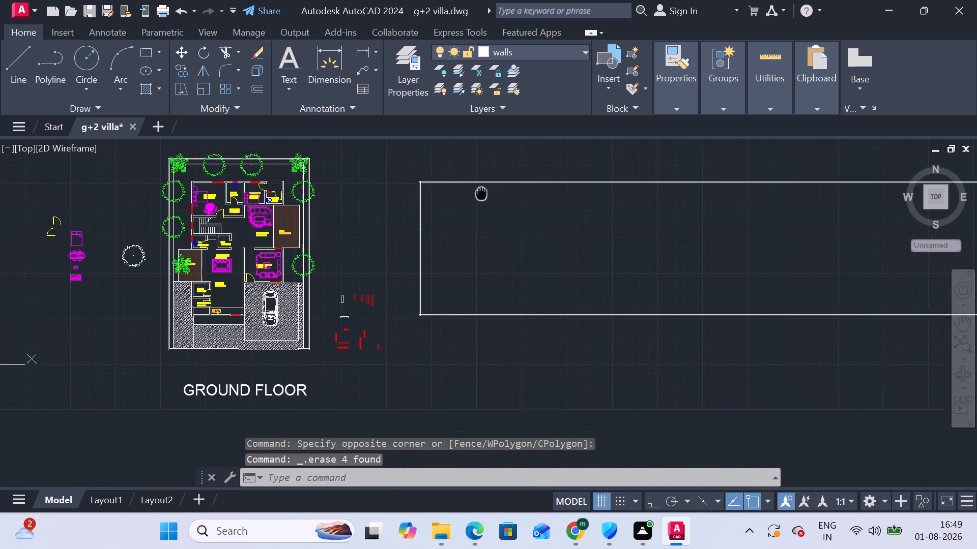
pyautogui.moveTo(480, 188); pyautogui.dragTo(480, 186, button='middle')
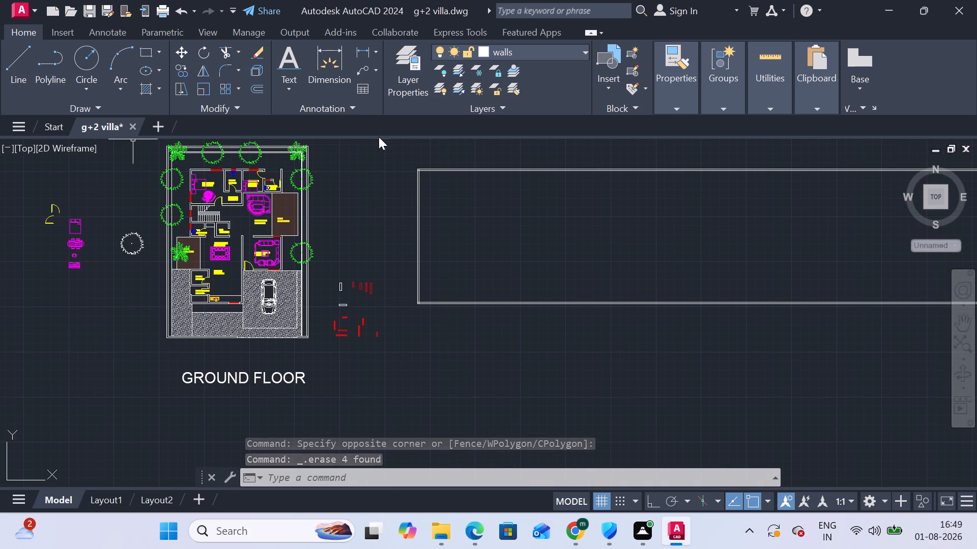
pyautogui.click(261, 90)
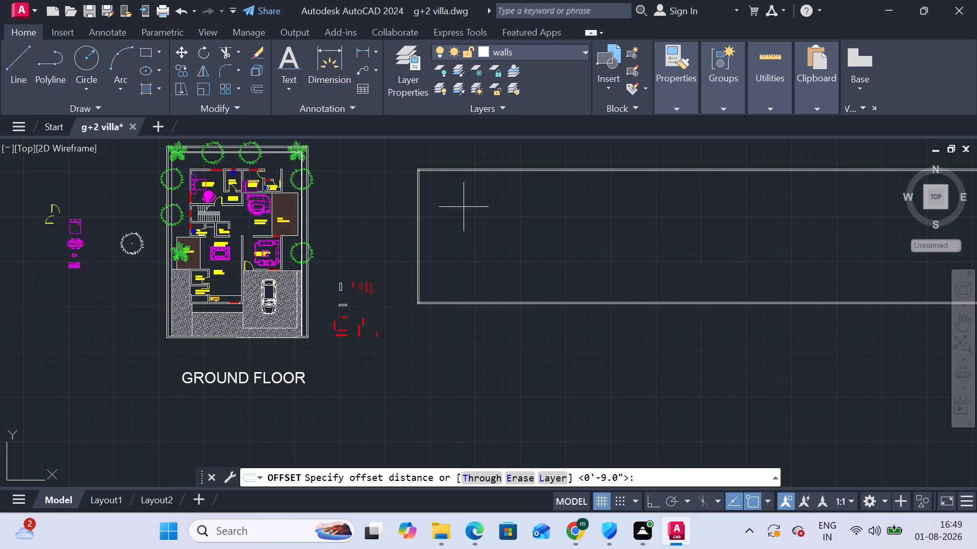
pyautogui.click(254, 83)
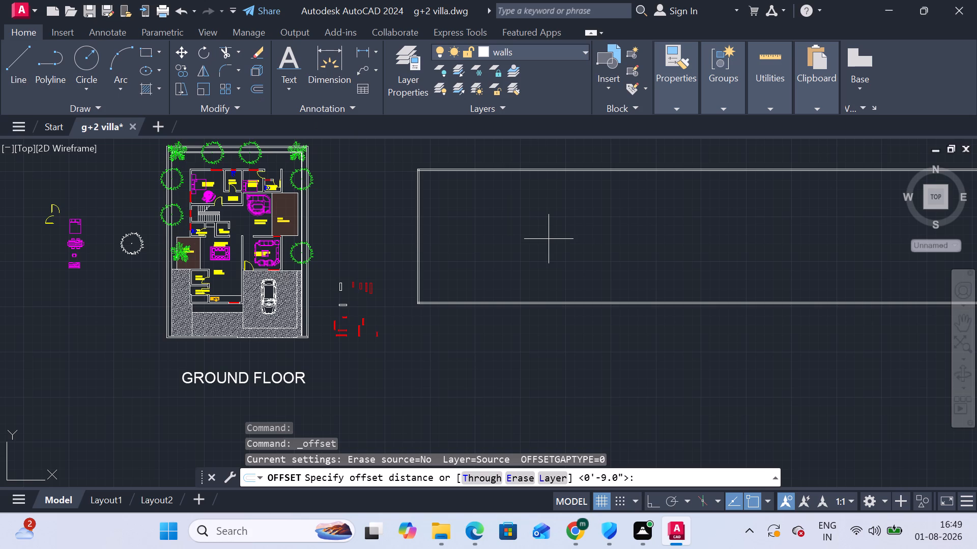
pyautogui.press('1')
pyautogui.press('9')
pyautogui.press("'")
pyautogui.write('8"')
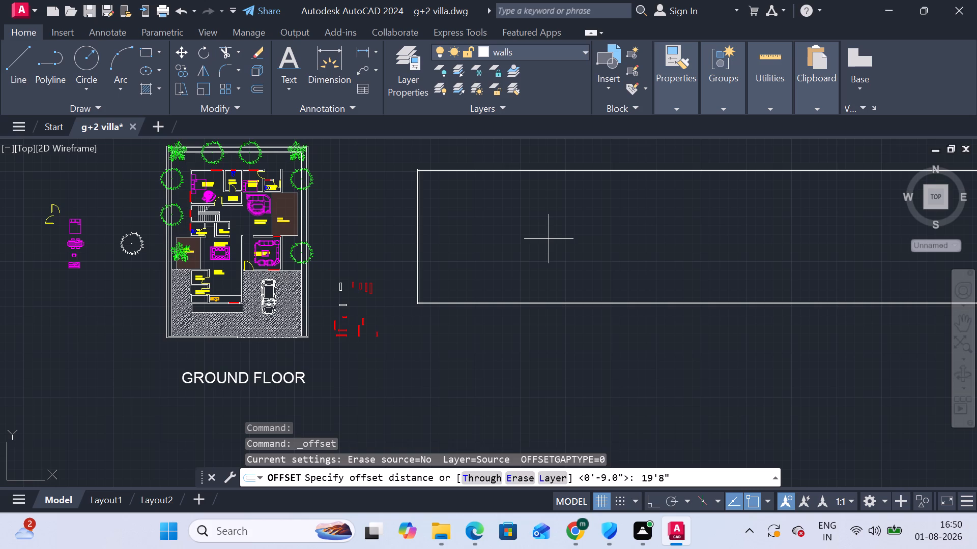
pyautogui.press('Return')
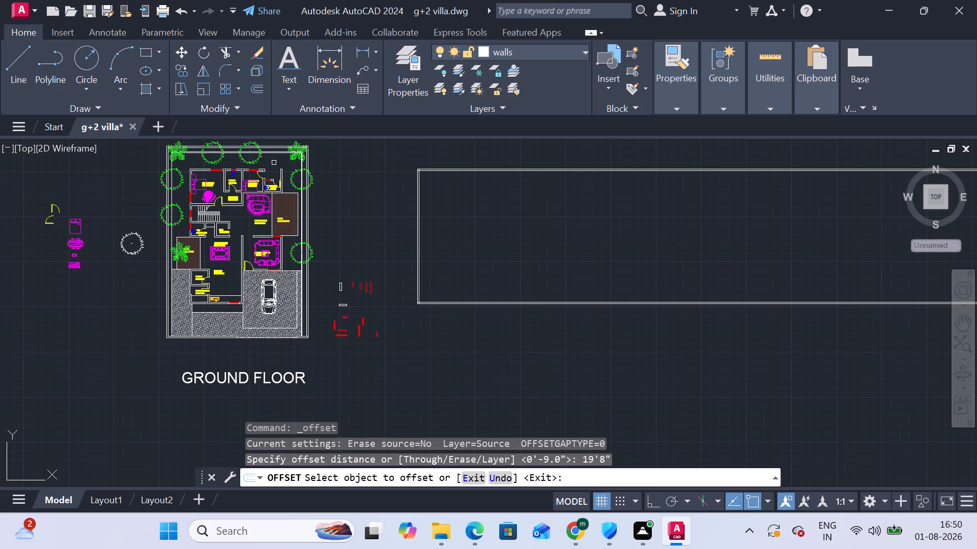
pyautogui.scroll(4, 404, 235)
pyautogui.click(490, 276)
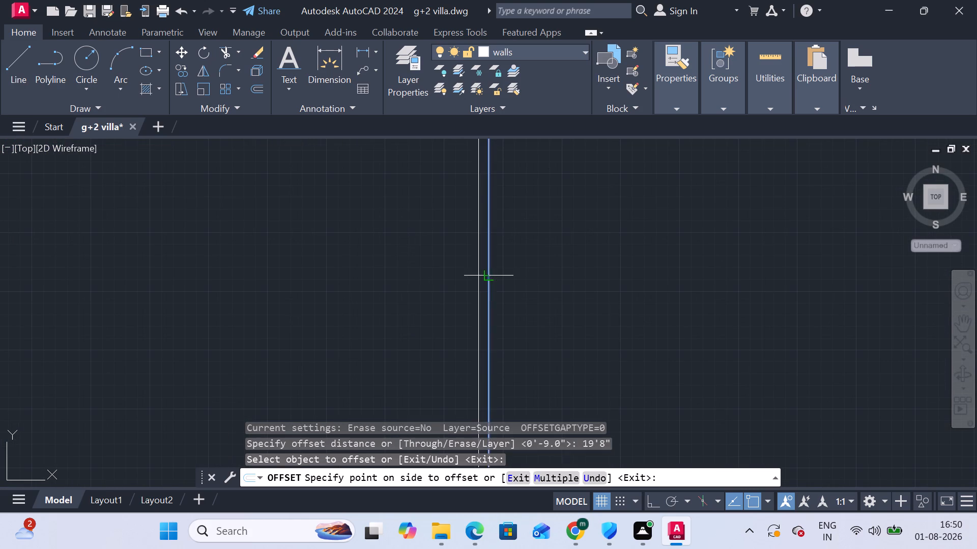
pyautogui.click(718, 242)
pyautogui.scroll(-2, 702, 256)
pyautogui.moveTo(832, 247); pyautogui.dragTo(579, 246, button='middle')
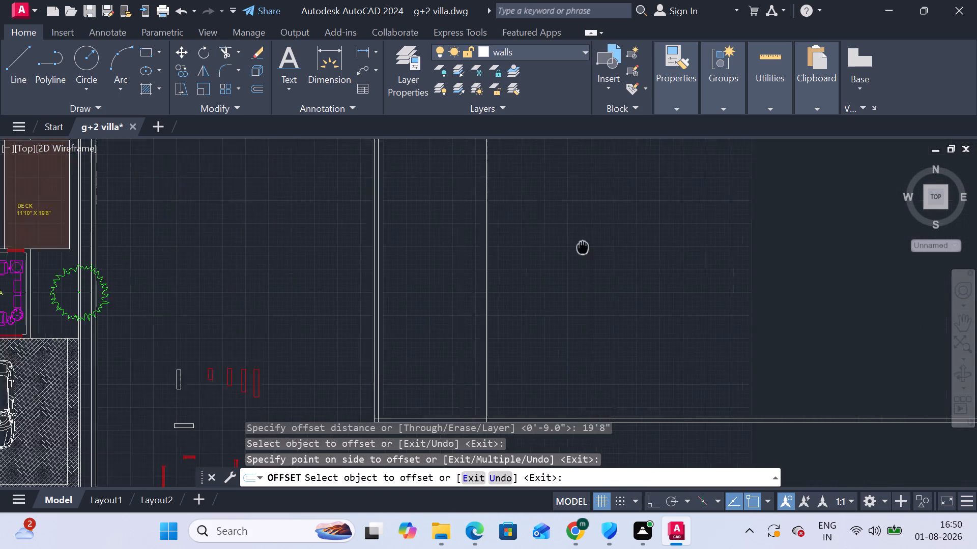
pyautogui.moveTo(579, 246); pyautogui.dragTo(407, 269, button='middle')
pyautogui.press('space')
# Offset the easternmost vertical line 9" to the east to give the second wall its thickness.
pyautogui.press('space')
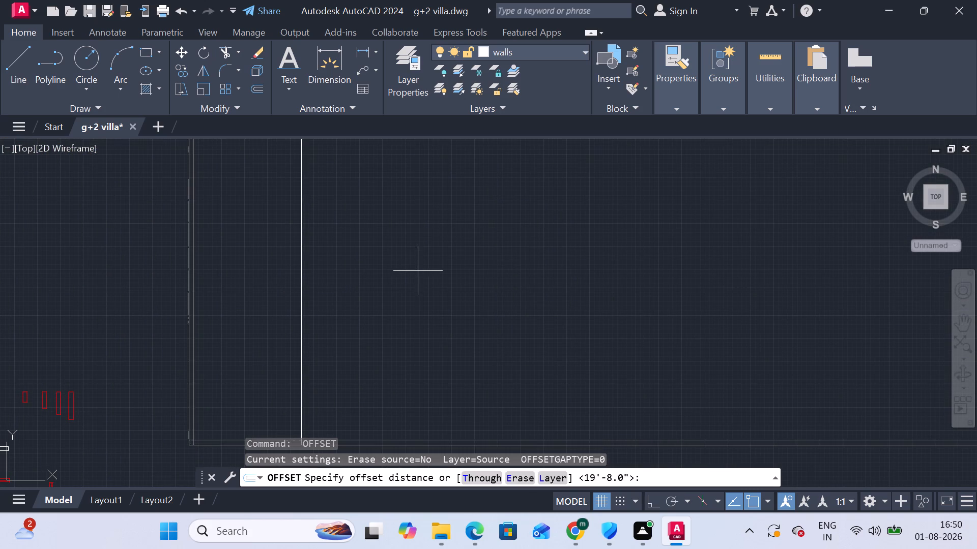
pyautogui.press('9')
pyautogui.hotkey('shift', '"')
pyautogui.press('Return')
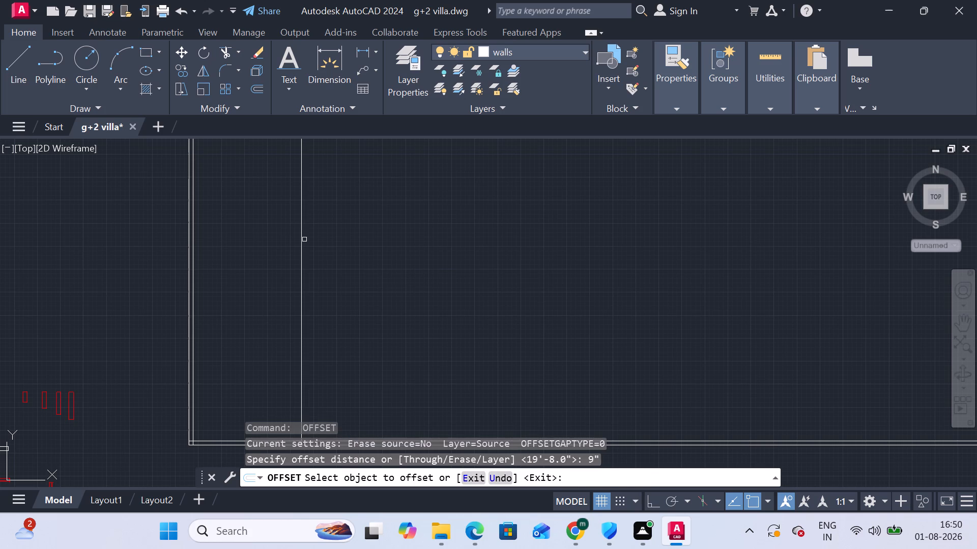
pyautogui.click(303, 239)
pyautogui.click(324, 233)
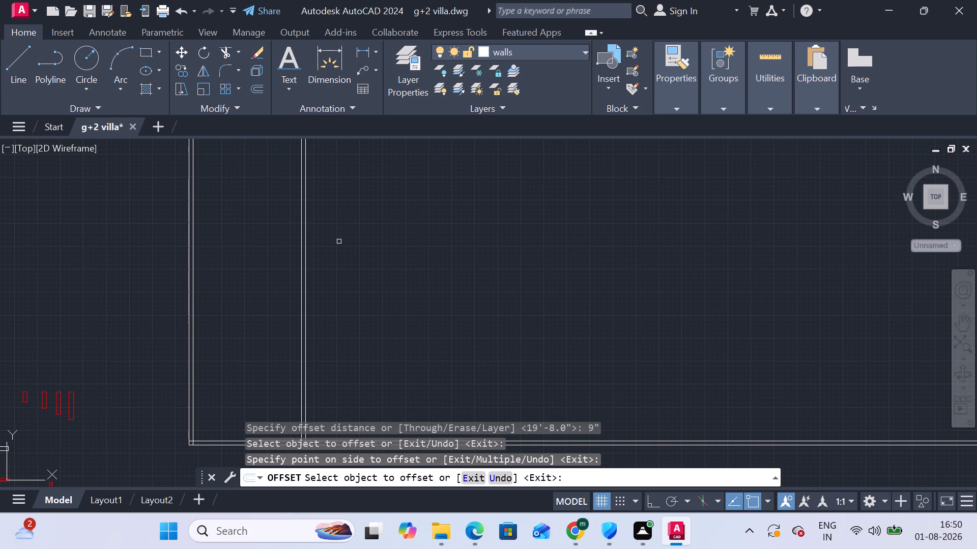
pyautogui.press('space')
# Offset the east face of the second vertical wall 12'2" to the east.
pyautogui.press('space')
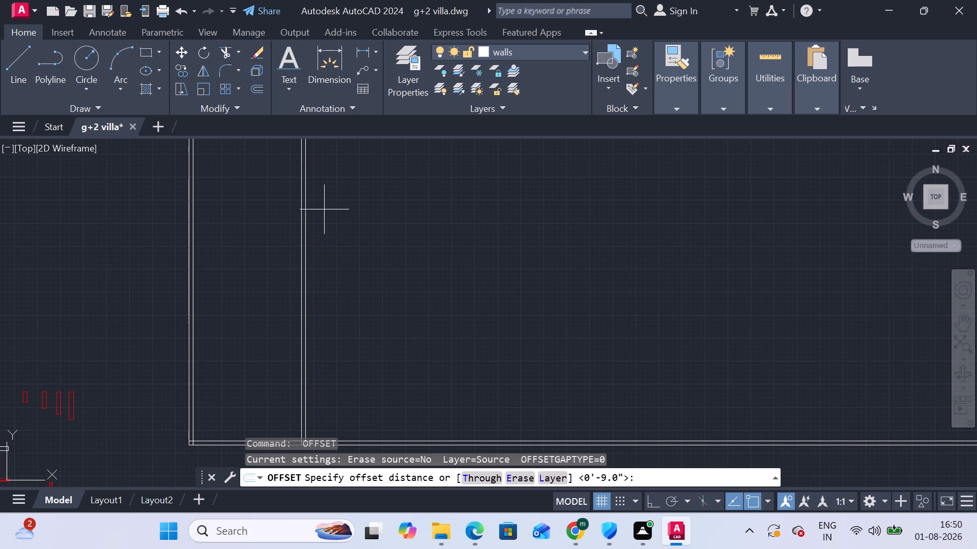
pyautogui.write('12')
pyautogui.press("'")
pyautogui.press('2')
pyautogui.hotkey('shift', '"')
pyautogui.press('Return')
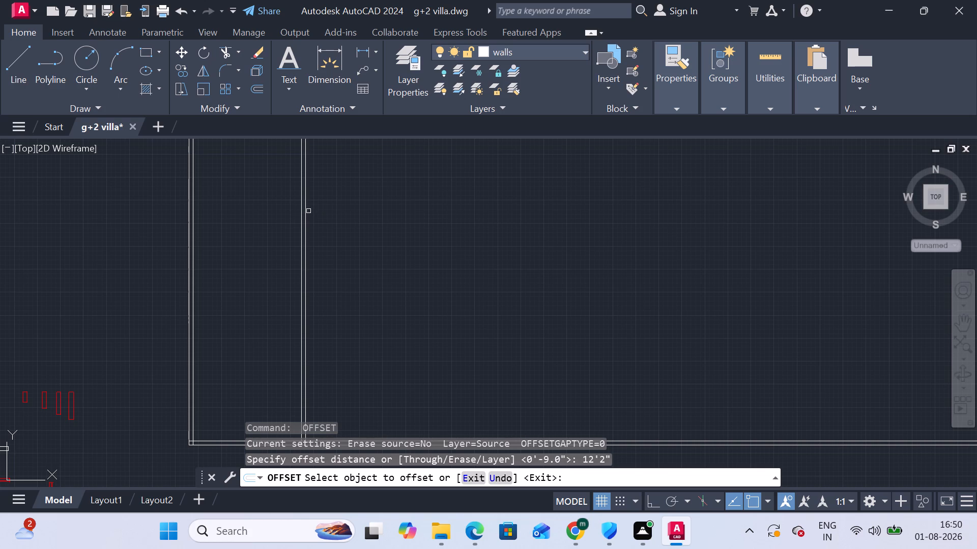
pyautogui.click(307, 209)
pyautogui.click(420, 203)
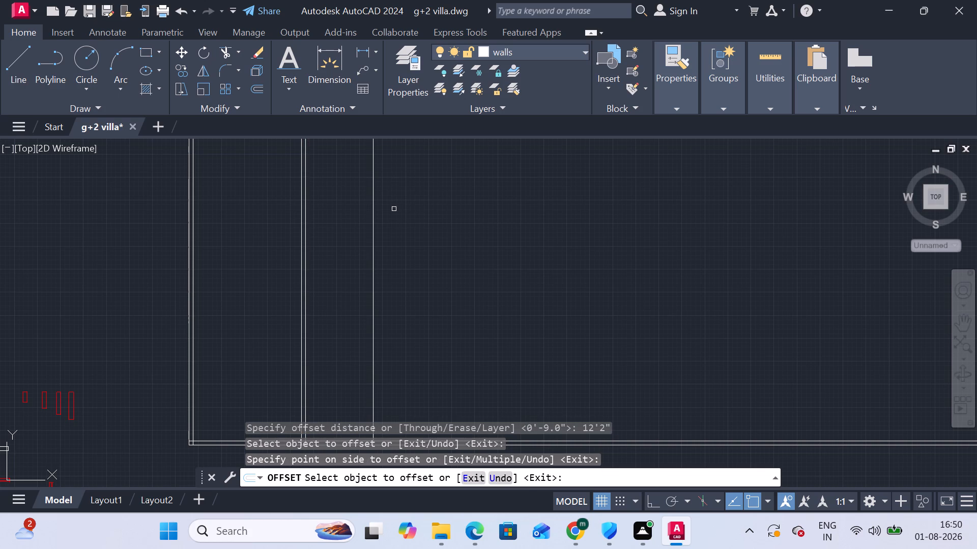
pyautogui.press('space')
# Offset the easternmost vertical line 9" to the east to form the third vertical wall.
pyautogui.press('space')
pyautogui.write('9"')
pyautogui.press('Return')
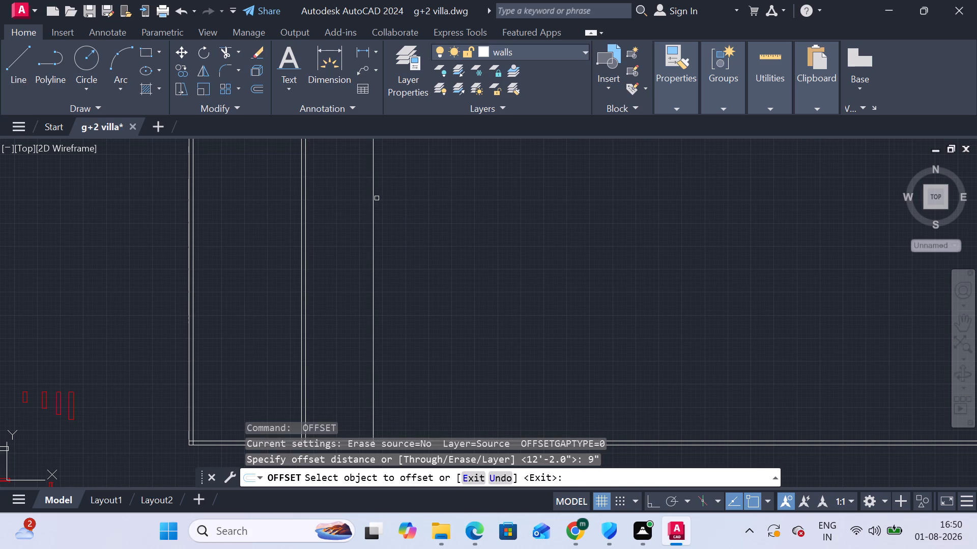
pyautogui.click(374, 197)
pyautogui.click(395, 196)
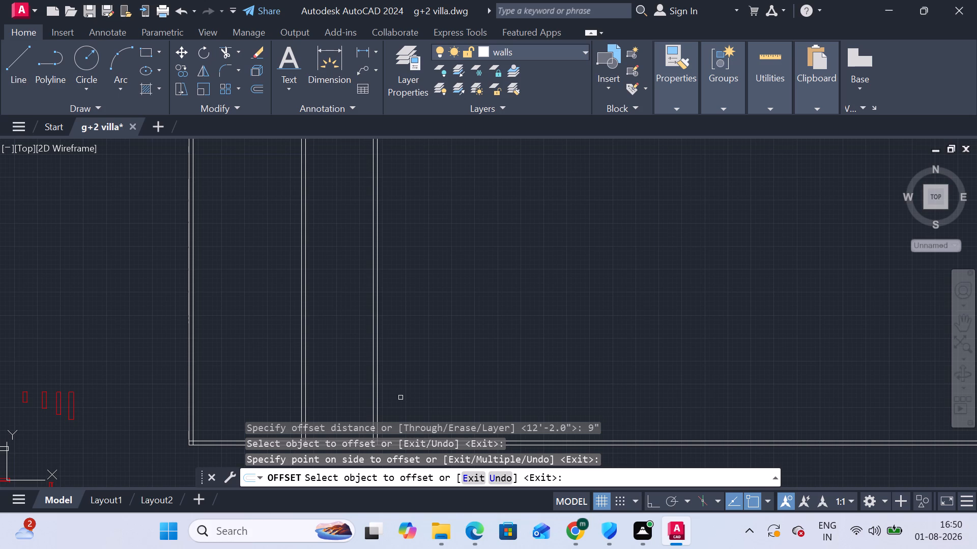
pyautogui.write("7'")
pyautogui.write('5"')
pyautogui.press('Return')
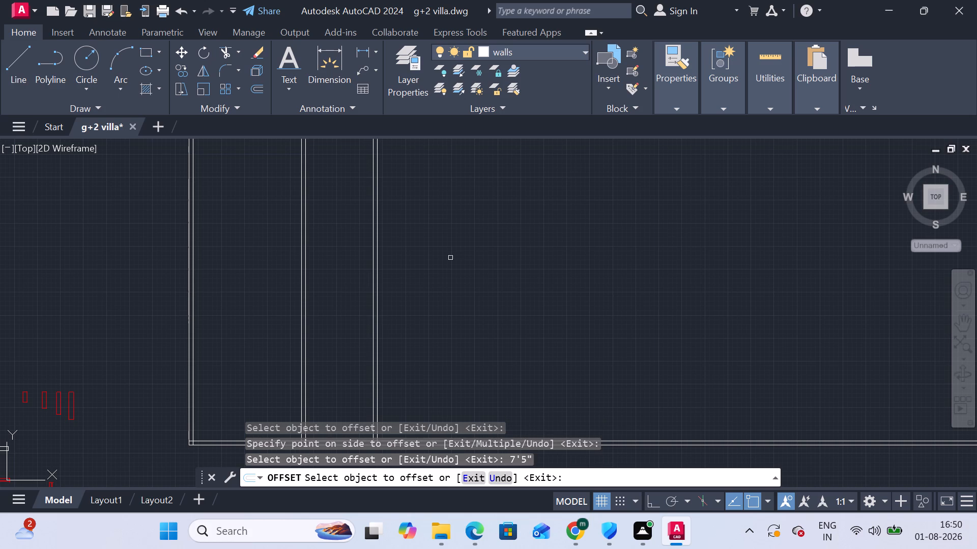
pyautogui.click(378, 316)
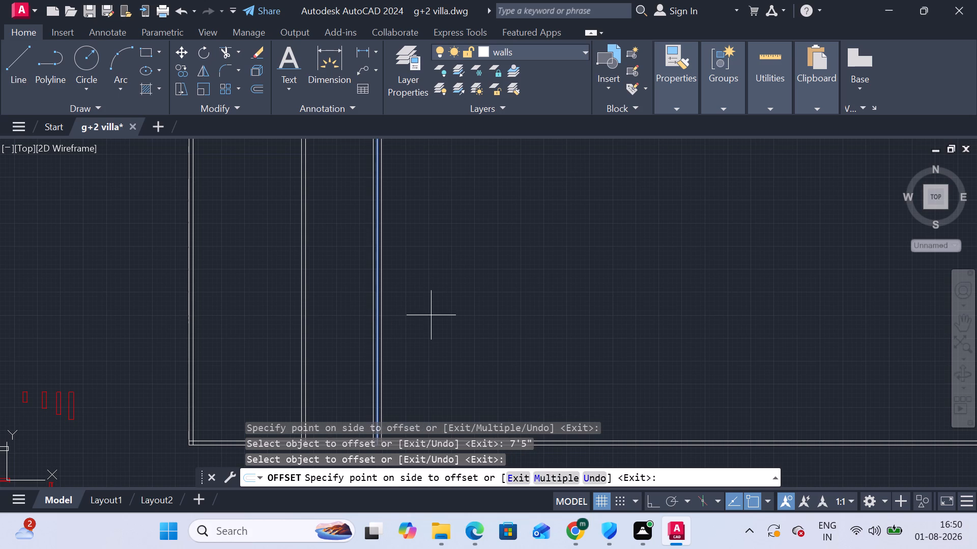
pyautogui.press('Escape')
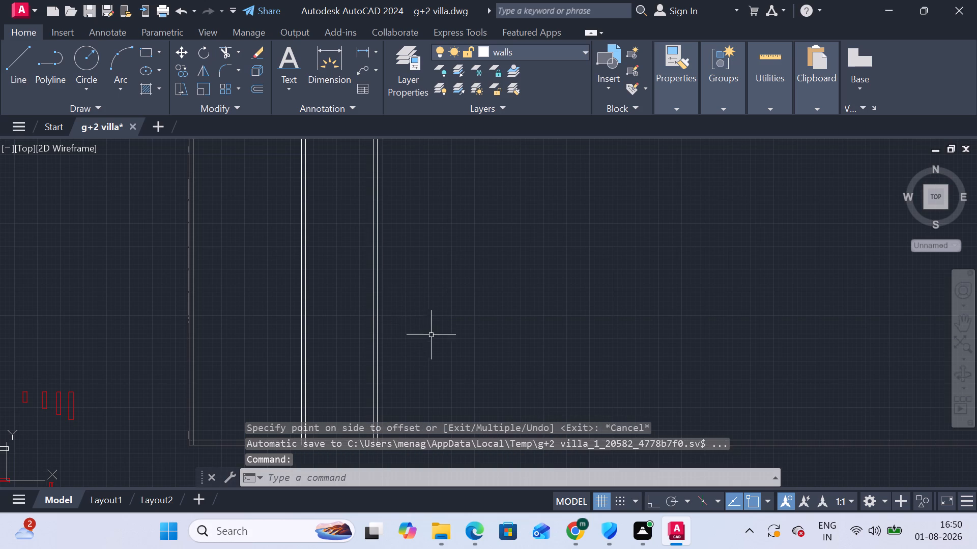
# Offset the east face of the third vertical wall 7'5" to the east.
pyautogui.press('space')
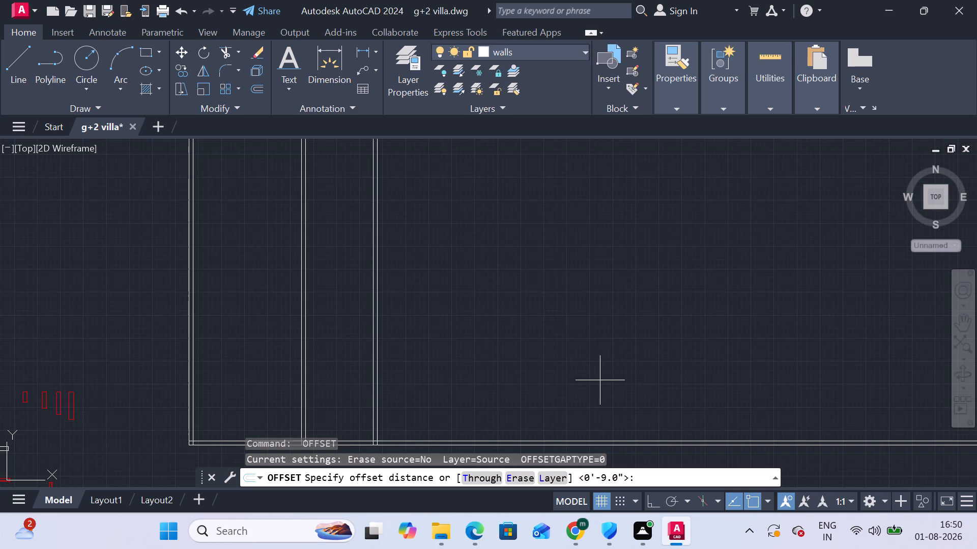
pyautogui.press('7')
pyautogui.press("'")
pyautogui.write('5"')
pyautogui.press('Return')
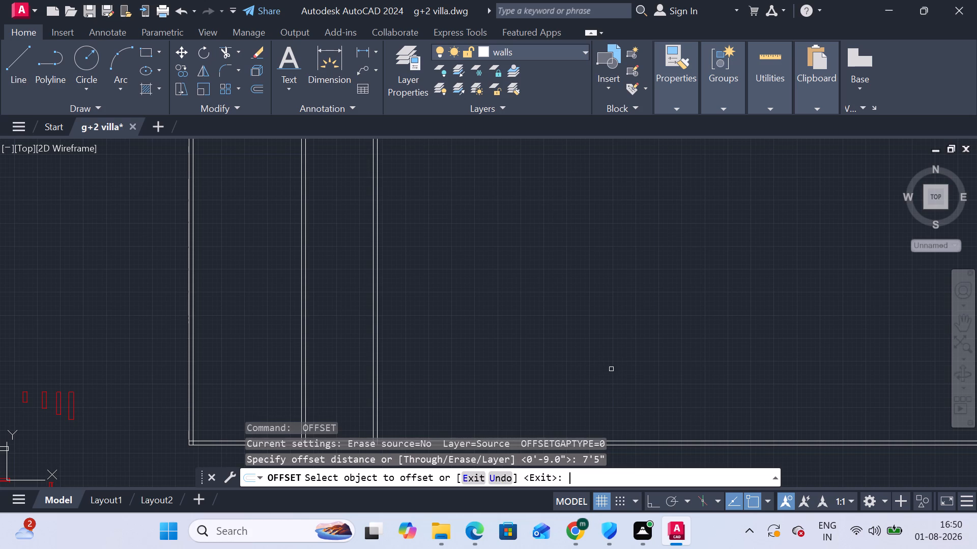
pyautogui.click(377, 341)
pyautogui.click(462, 350)
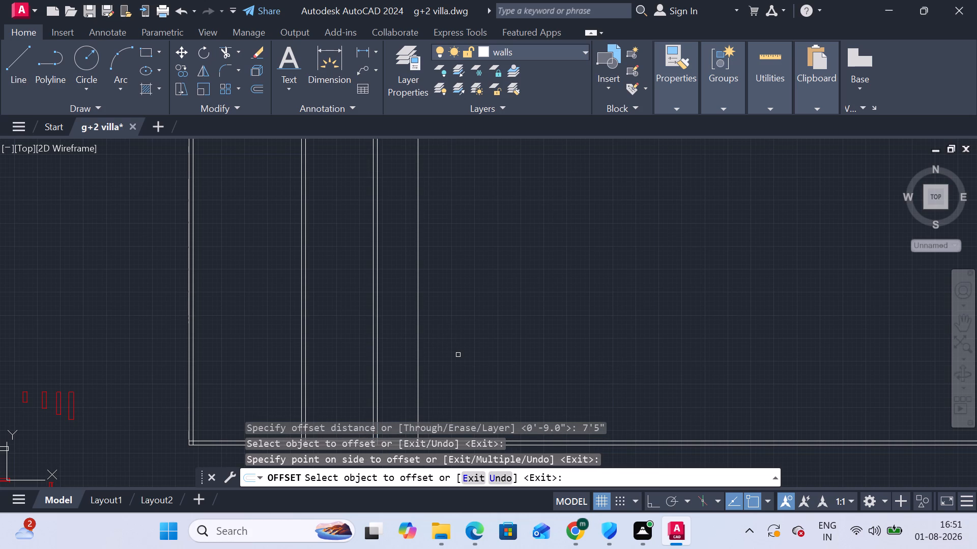
pyautogui.press('space')
# Offset the easternmost vertical line 9" to the east to form the fourth vertical wall.
pyautogui.press('space')
pyautogui.write('9')
pyautogui.hotkey('shift', '"')
pyautogui.press('Return')
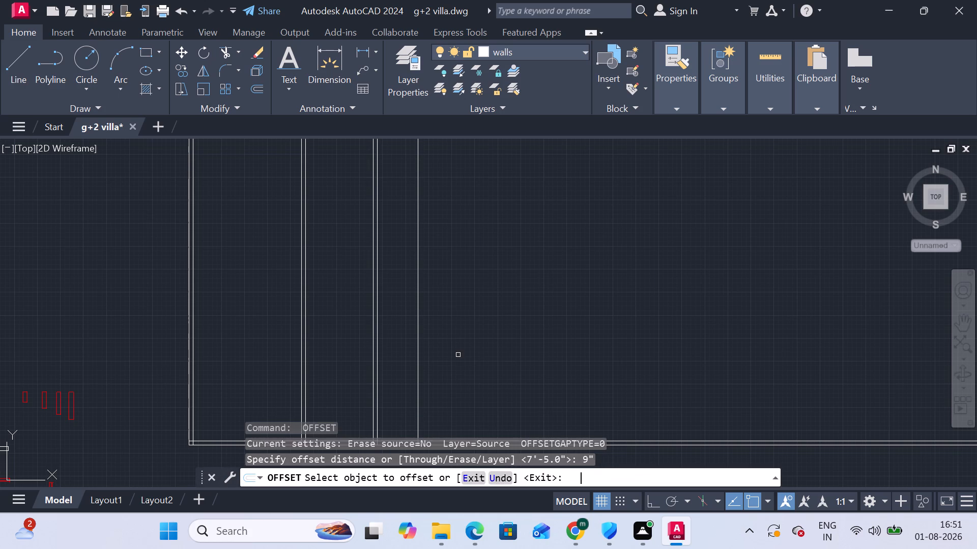
pyautogui.click(417, 335)
pyautogui.click(451, 331)
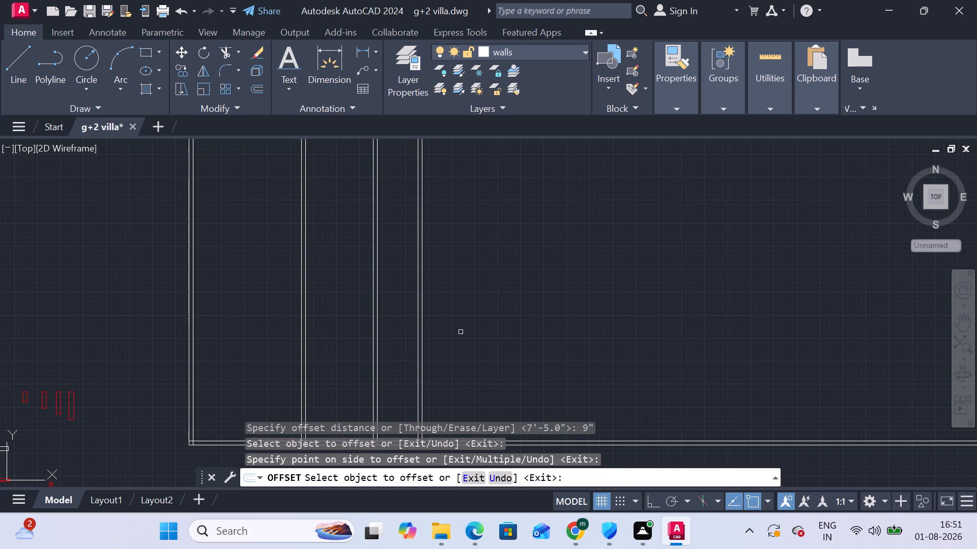
# Trim the north and south horizontal wall lines that extend east beyond the fourth vertical wall.
pyautogui.scroll(-1, 461, 332)
pyautogui.moveTo(465, 287); pyautogui.dragTo(471, 302, button='middle')
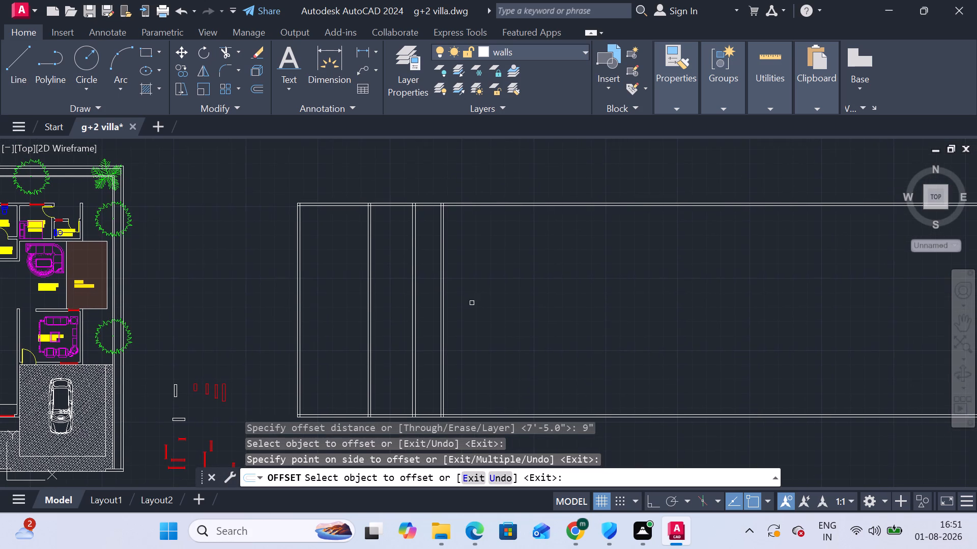
pyautogui.press('Escape')
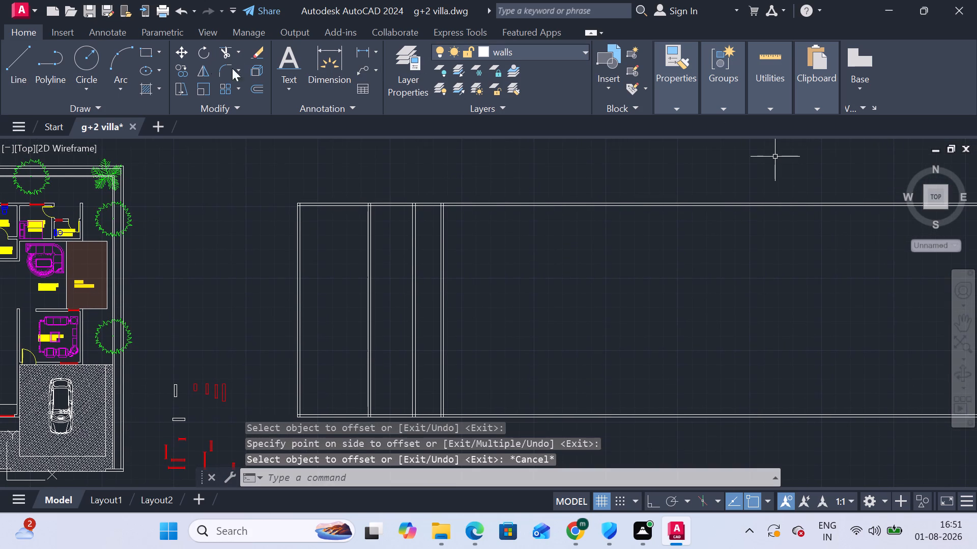
pyautogui.click(228, 54)
pyautogui.click(505, 172)
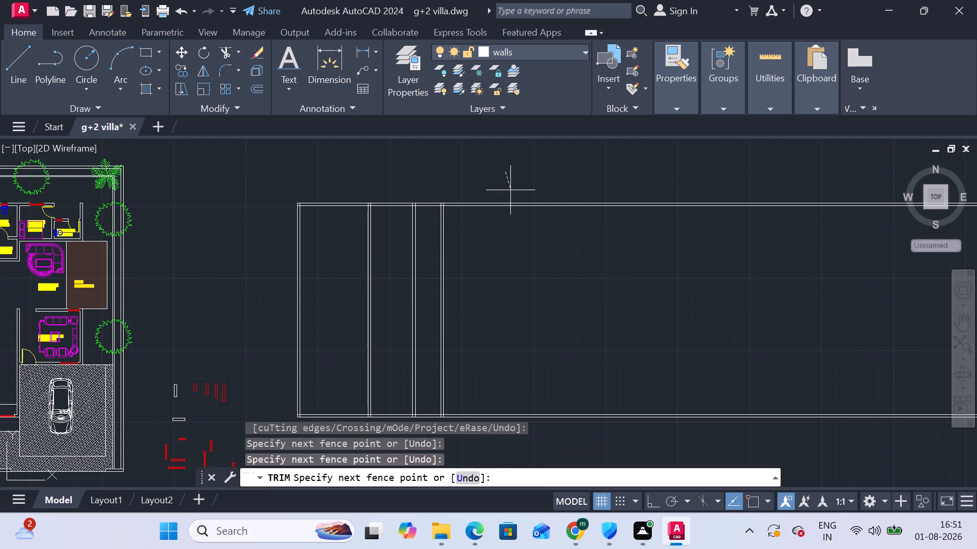
pyautogui.click(547, 443)
pyautogui.press('Escape')
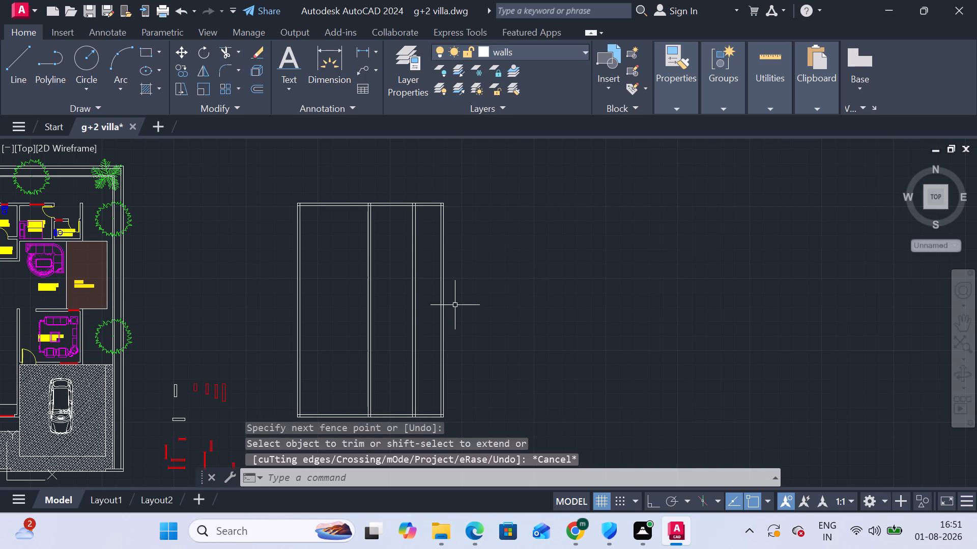
# Offset the inner face of the new plan's north wall 15'3" to the south.
pyautogui.scroll(2, 423, 232)
pyautogui.moveTo(436, 262); pyautogui.dragTo(439, 221, button='middle')
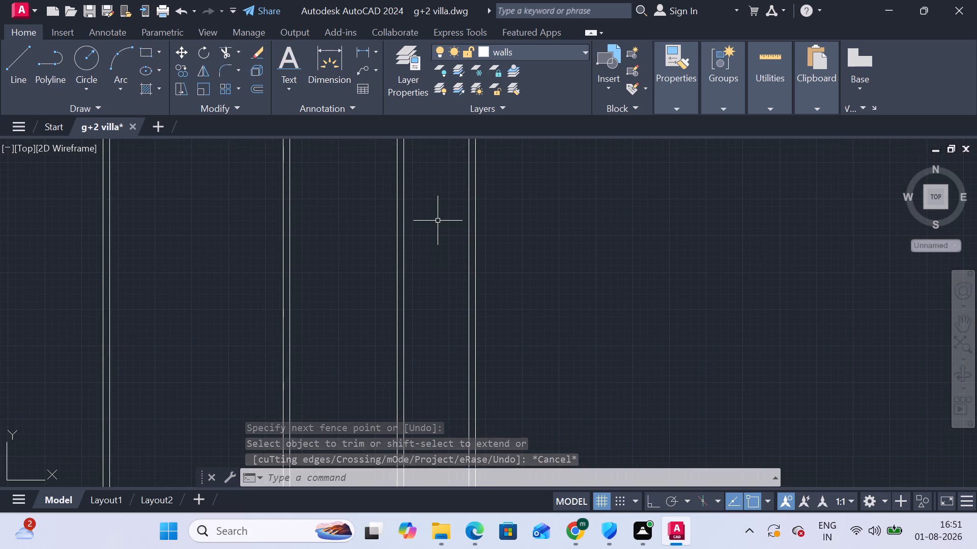
pyautogui.scroll(-1, 444, 221)
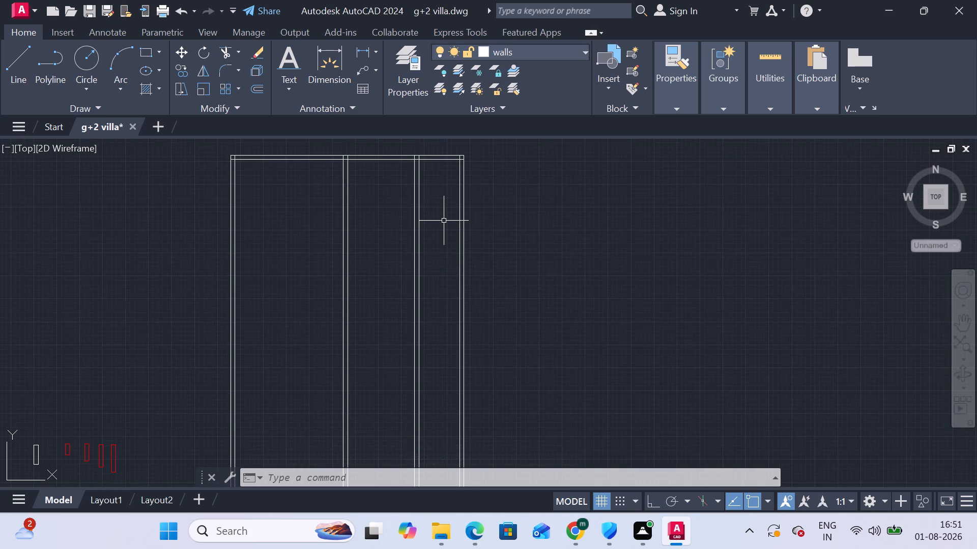
pyautogui.press('Escape')
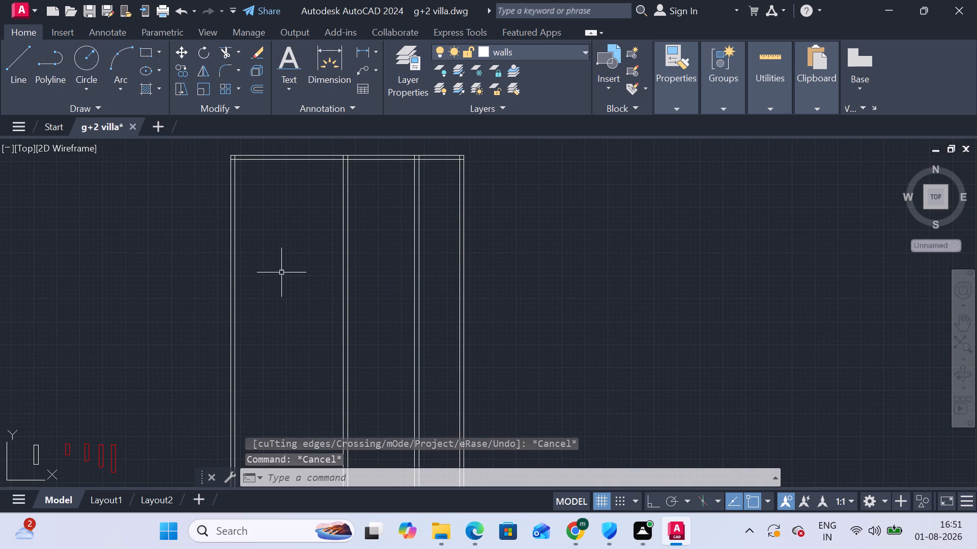
pyautogui.click(253, 83)
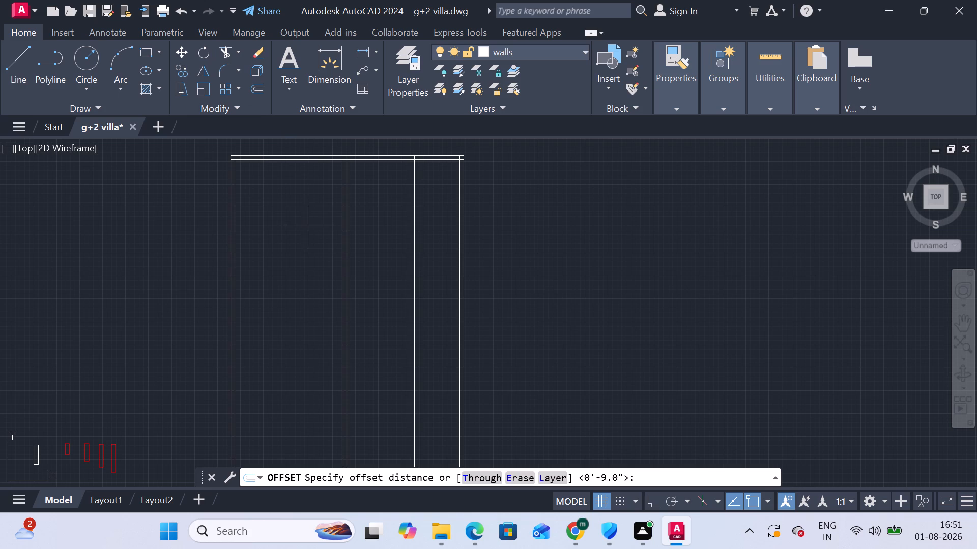
pyautogui.write('15')
pyautogui.press("'")
pyautogui.press('3')
pyautogui.hotkey('shift', '"')
pyautogui.press('Return')
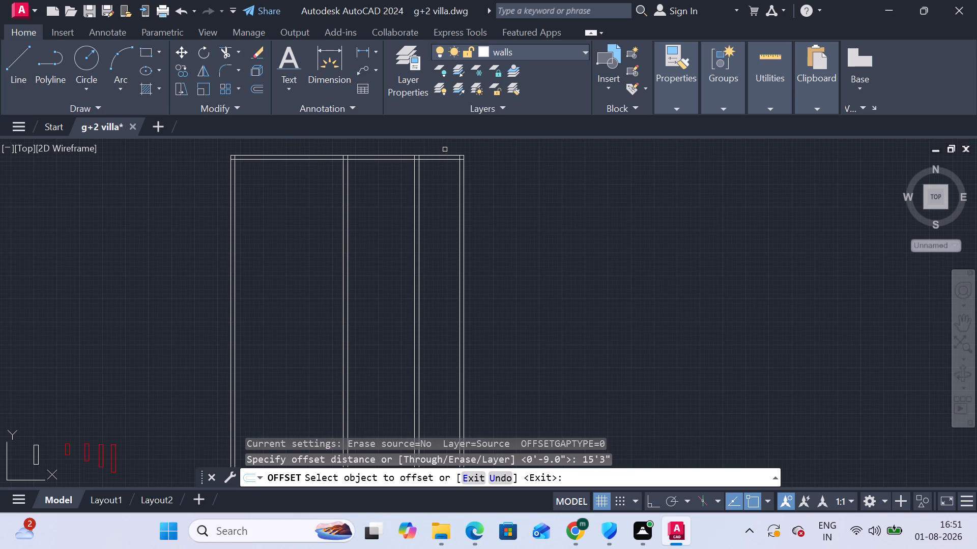
pyautogui.click(381, 160)
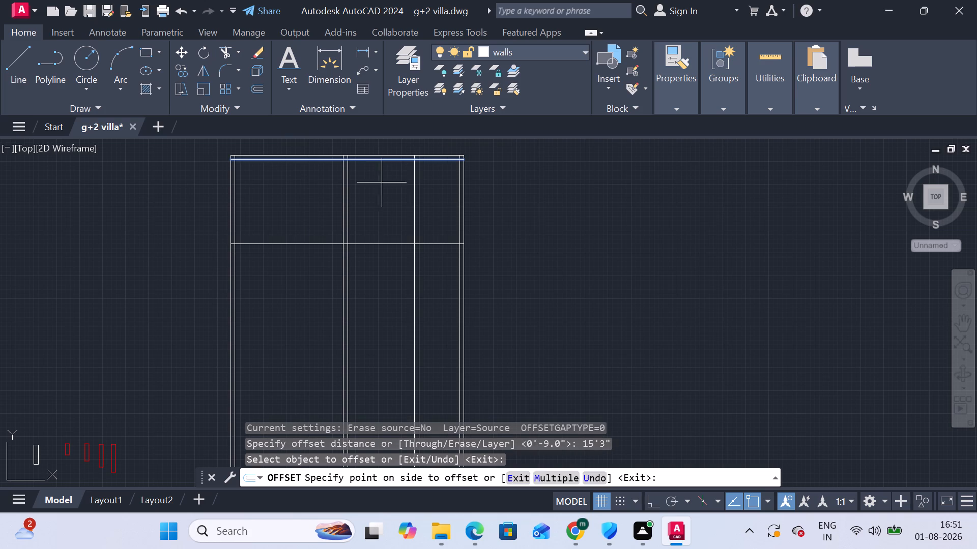
pyautogui.click(380, 205)
pyautogui.press('space')
# Offset the new horizontal line 9" to the south to form the cross wall.
pyautogui.press('space')
pyautogui.press('9')
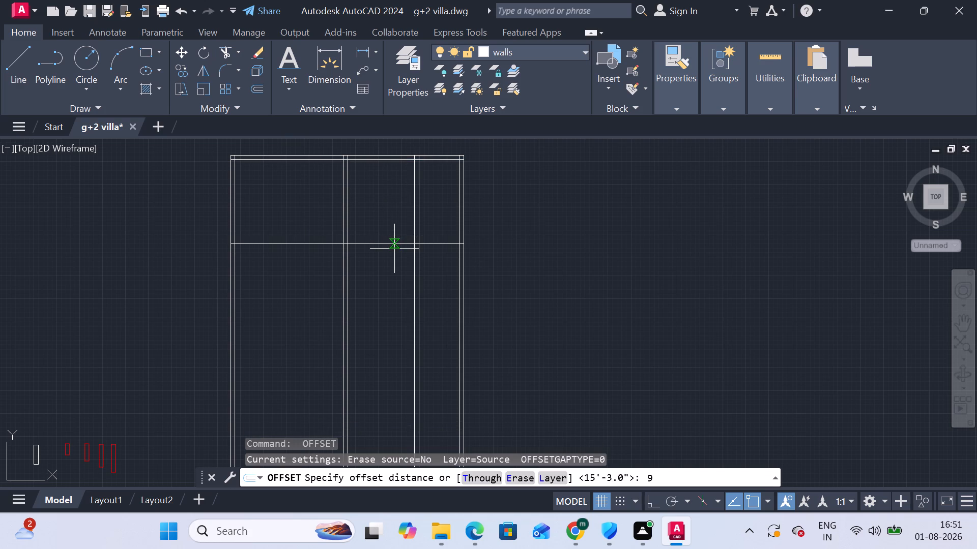
pyautogui.hotkey('shift', '"')
pyautogui.press('Return')
pyautogui.click(396, 236)
pyautogui.click(392, 244)
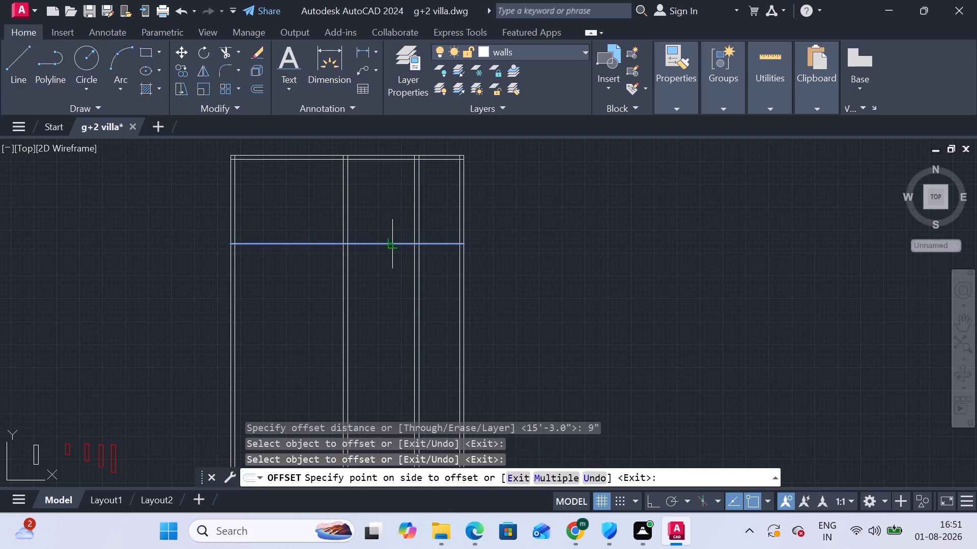
pyautogui.click(392, 261)
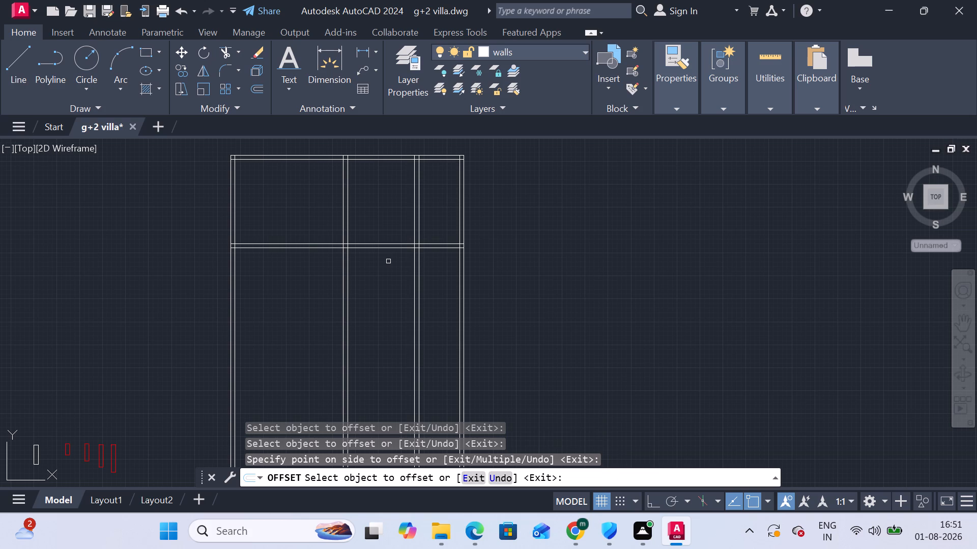
pyautogui.press('Escape')
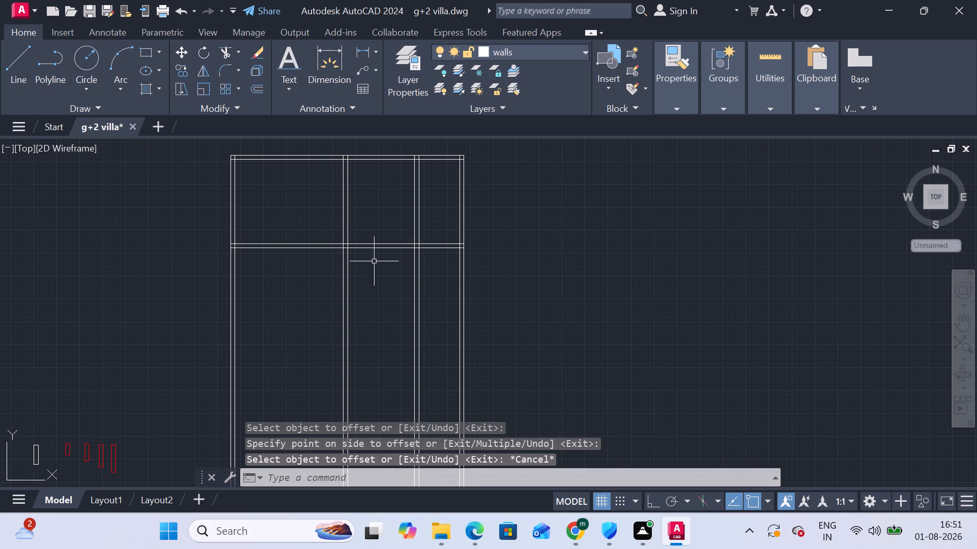
# Trim away the two inner vertical walls south of the new cross wall.
pyautogui.moveTo(384, 308); pyautogui.dragTo(382, 248, button='middle')
pyautogui.click(219, 51)
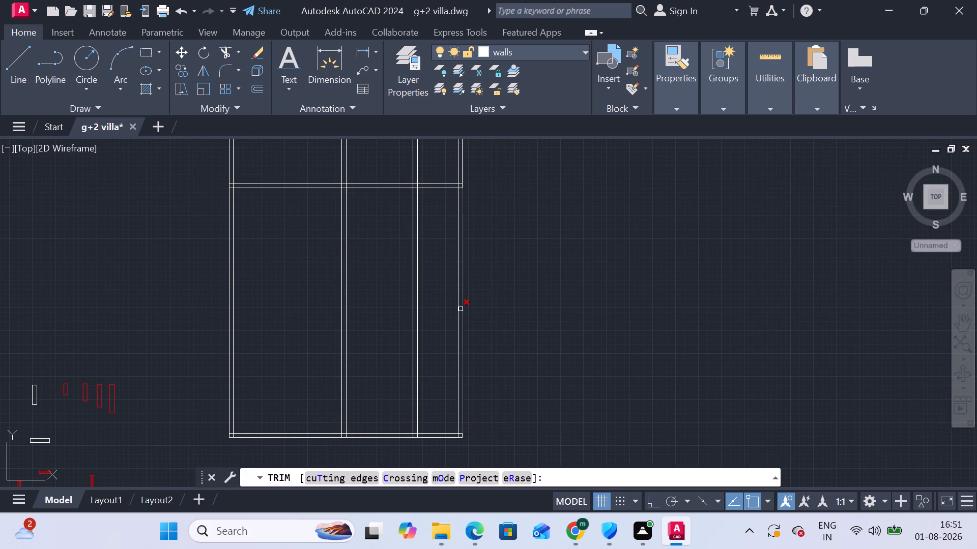
pyautogui.click(436, 303)
pyautogui.click(263, 293)
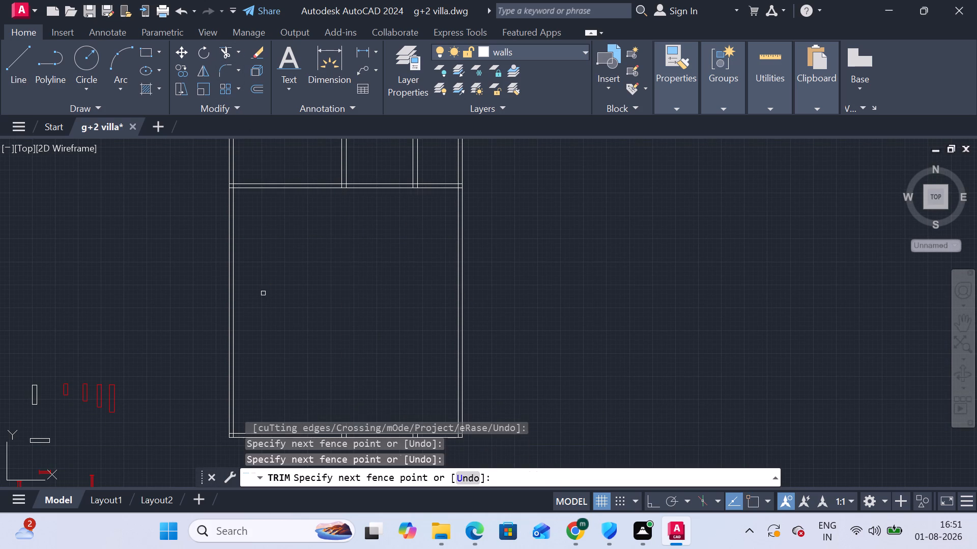
pyautogui.press('Escape')
# Copy the ground floor's staircase, PDR and lift from Bedroom 1's inner northwest corner to the new outline's inner northwest corner.
pyautogui.scroll(-1, 352, 292)
pyautogui.moveTo(352, 292); pyautogui.dragTo(477, 290, button='middle')
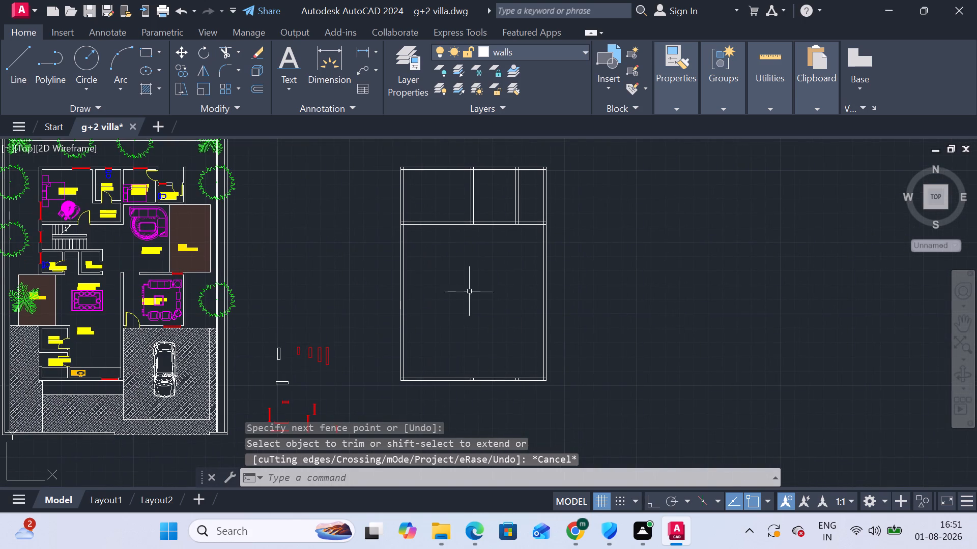
pyautogui.scroll(2, 34, 241)
pyautogui.scroll(2, 178, 267)
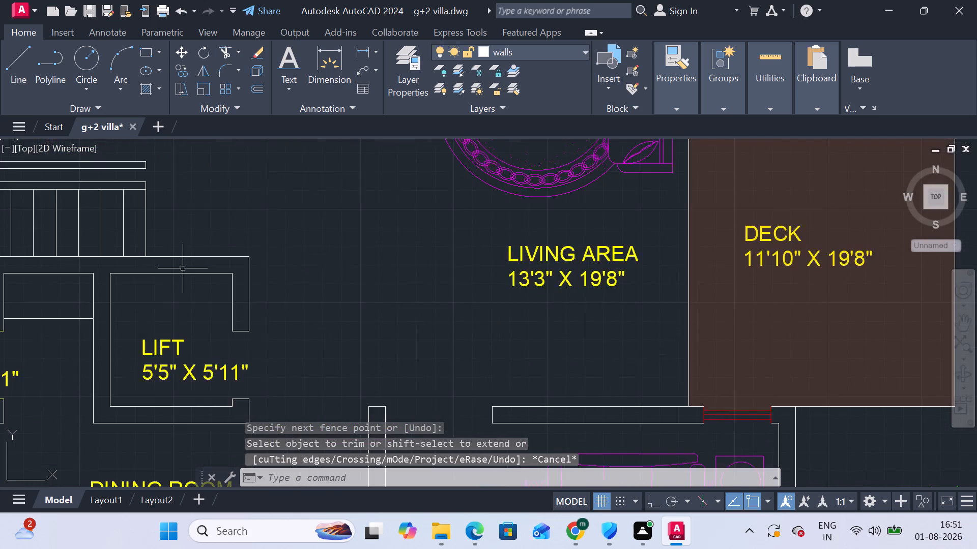
pyautogui.moveTo(188, 269); pyautogui.dragTo(379, 350, button='middle')
pyautogui.scroll(-1, 377, 337)
pyautogui.press('Escape')
pyautogui.press('Escape')
pyautogui.click(430, 315)
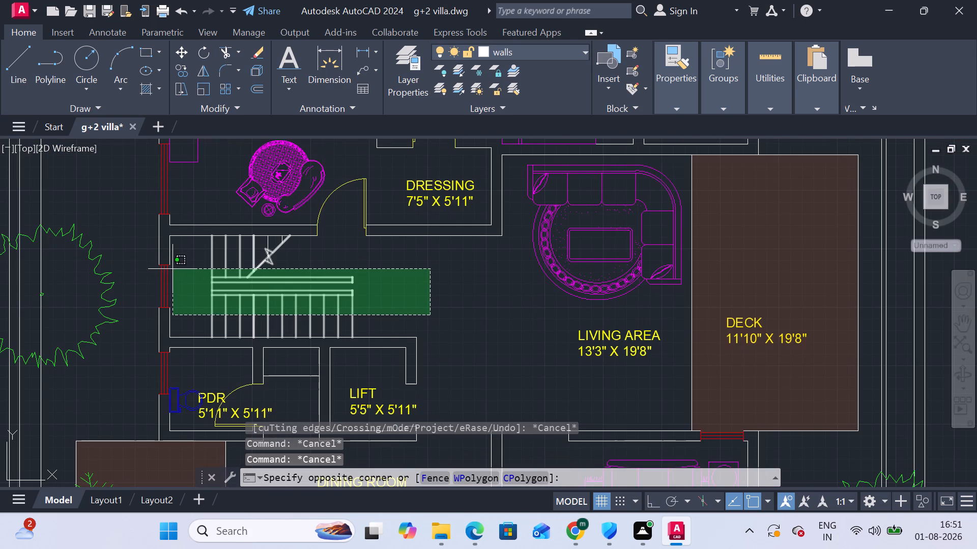
pyautogui.moveTo(186, 264); pyautogui.dragTo(190, 264)
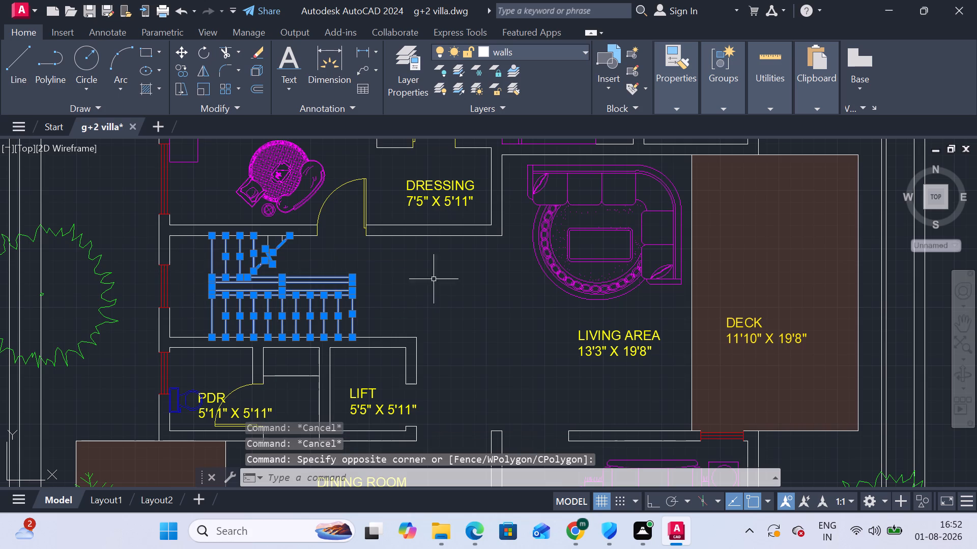
pyautogui.moveTo(482, 341); pyautogui.dragTo(491, 242, button='middle')
pyautogui.click(471, 353)
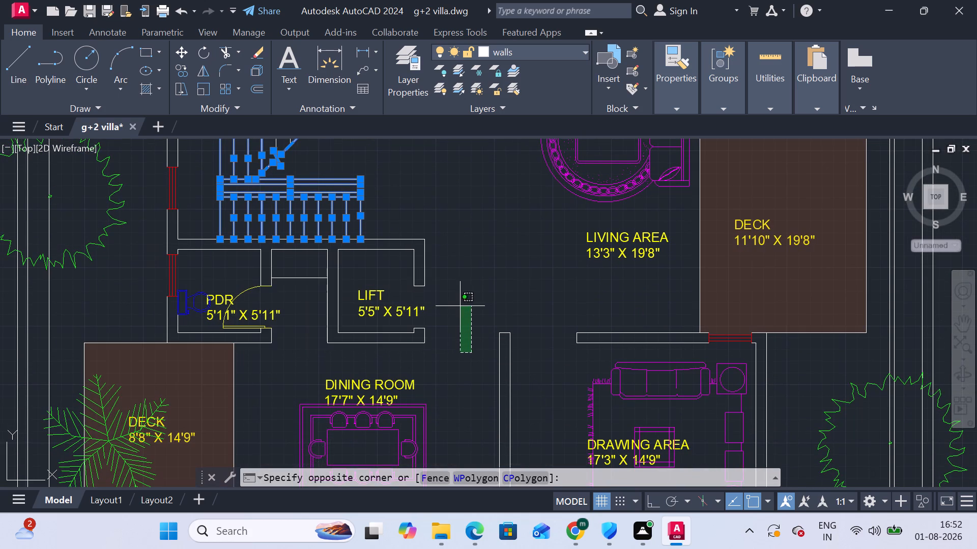
pyautogui.click(479, 313)
pyautogui.moveTo(157, 238); pyautogui.dragTo(173, 270, button='middle')
pyautogui.click(161, 249)
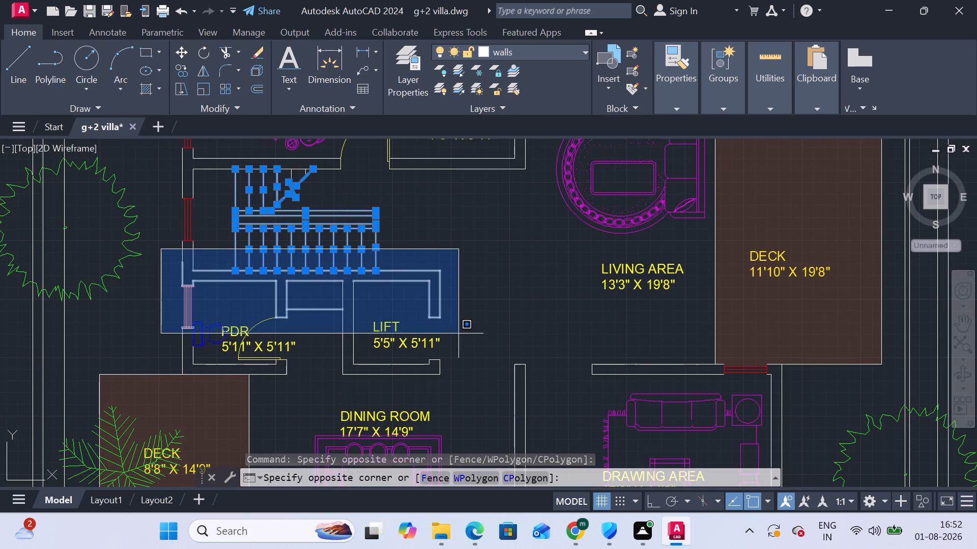
pyautogui.click(495, 390)
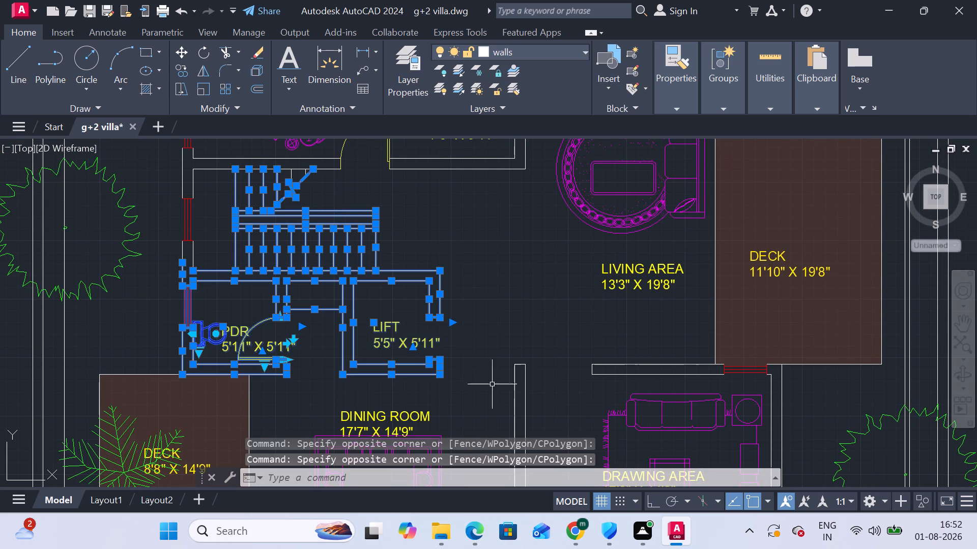
pyautogui.click(184, 72)
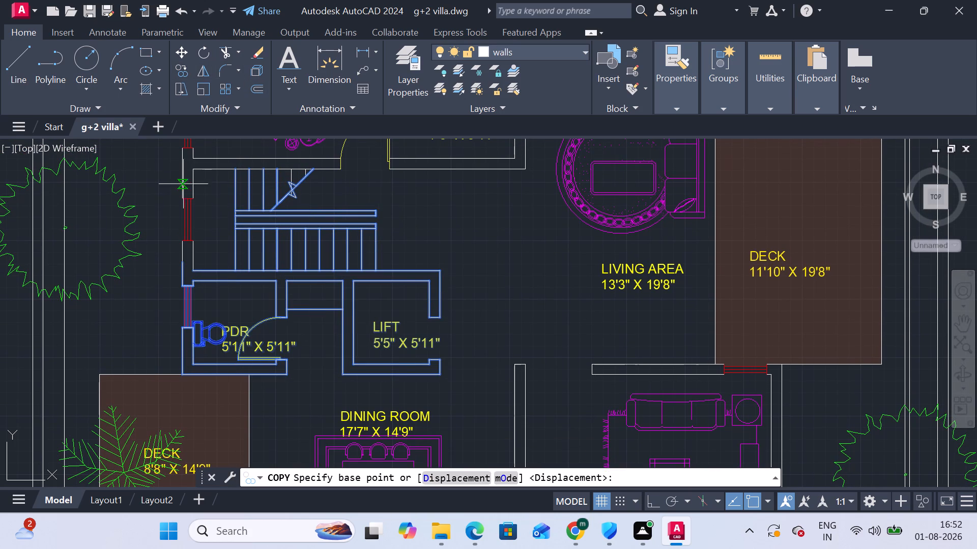
pyautogui.moveTo(217, 203); pyautogui.dragTo(254, 331, button='middle')
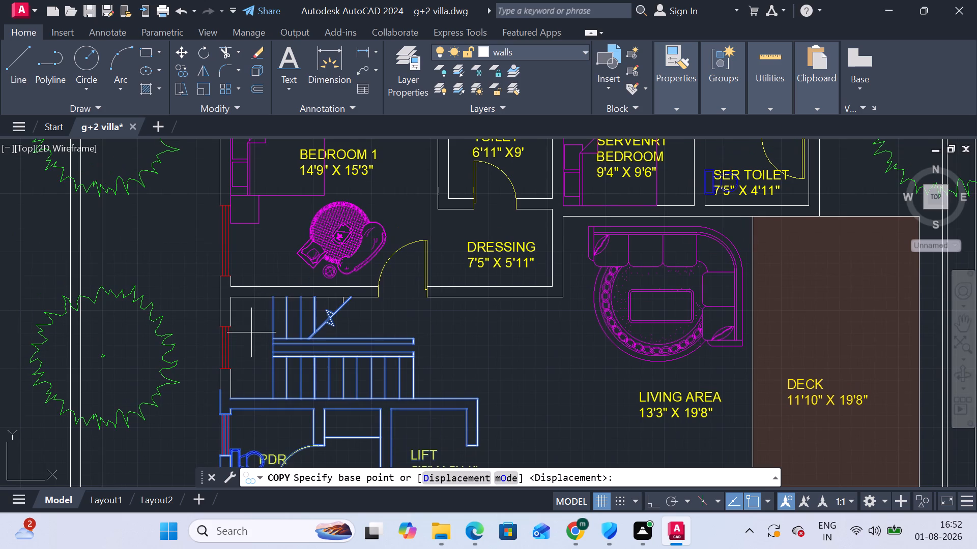
pyautogui.scroll(-1, 270, 255)
pyautogui.moveTo(272, 196); pyautogui.dragTo(281, 268, button='middle')
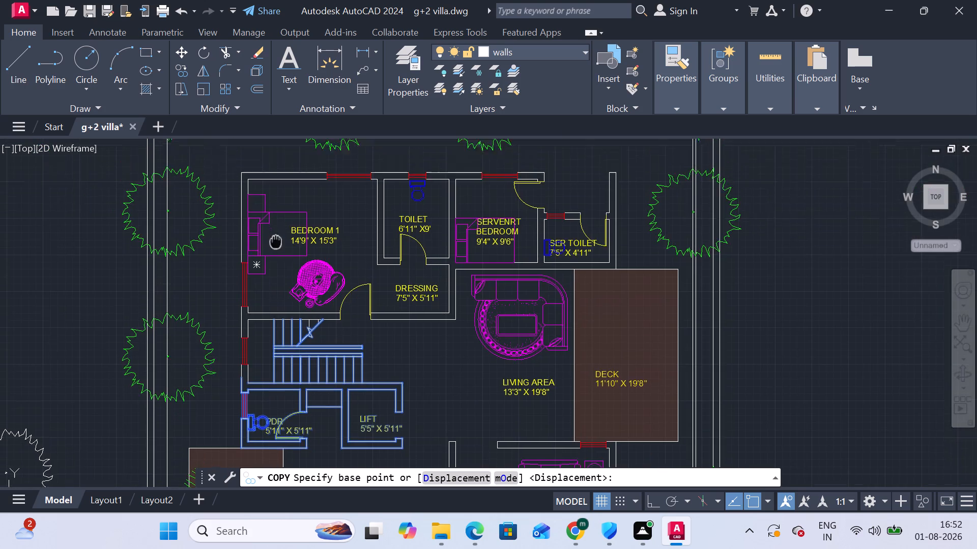
pyautogui.moveTo(281, 268); pyautogui.dragTo(290, 344, button='middle')
pyautogui.scroll(2, 260, 302)
pyautogui.click(267, 272)
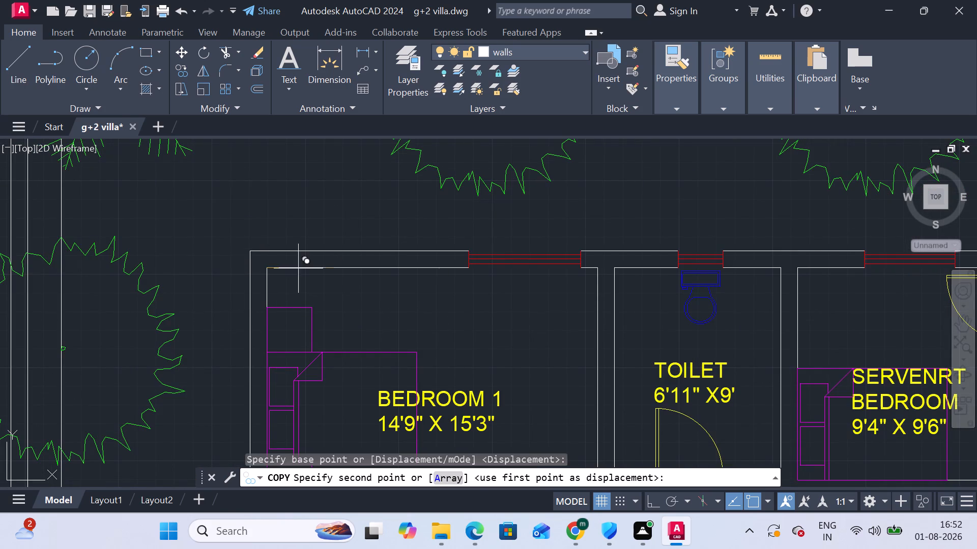
pyautogui.scroll(-2, 577, 280)
pyautogui.moveTo(711, 299); pyautogui.dragTo(244, 269, button='middle')
pyautogui.moveTo(798, 269); pyautogui.dragTo(296, 281, button='middle')
pyautogui.scroll(3, 408, 264)
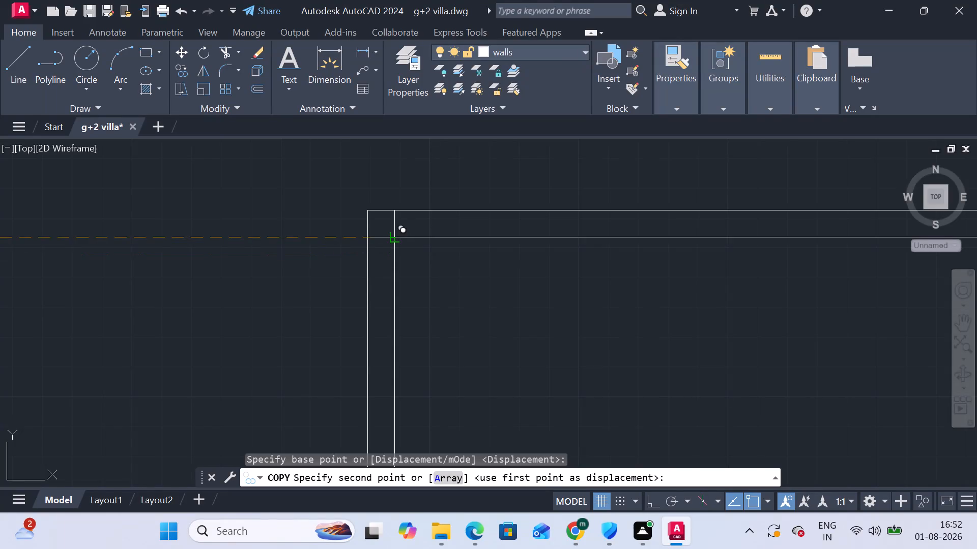
pyautogui.click(397, 237)
pyautogui.press('Escape')
# Examine the copied staircase, PDR and lift within the new plan and alongside the ground floor plan.
pyautogui.scroll(-3, 468, 289)
pyautogui.moveTo(494, 336); pyautogui.dragTo(474, 193, button='middle')
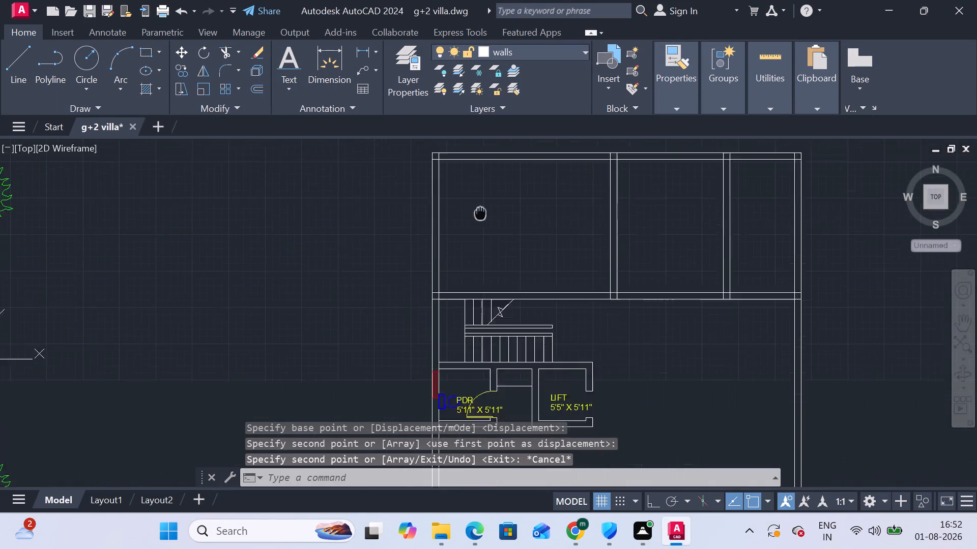
pyautogui.moveTo(474, 193); pyautogui.dragTo(468, 158, button='middle')
pyautogui.scroll(2, 522, 330)
pyautogui.scroll(-2, 523, 327)
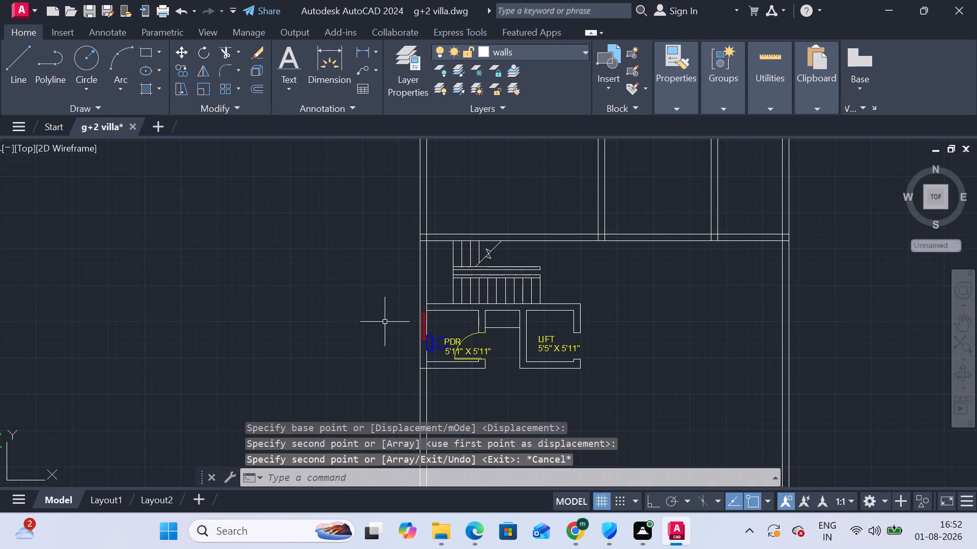
pyautogui.moveTo(432, 312); pyautogui.dragTo(433, 253, button='middle')
pyautogui.scroll(1, 437, 272)
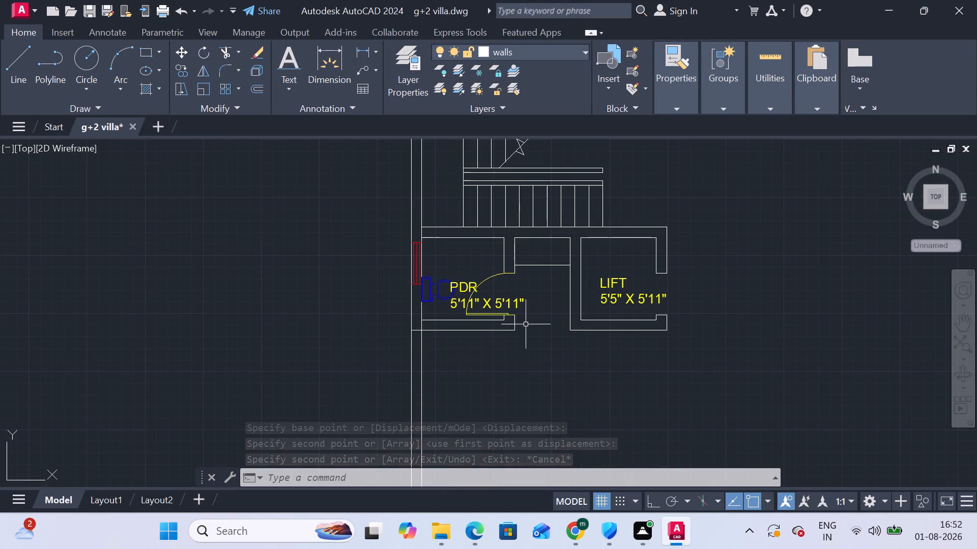
pyautogui.scroll(-4, 675, 262)
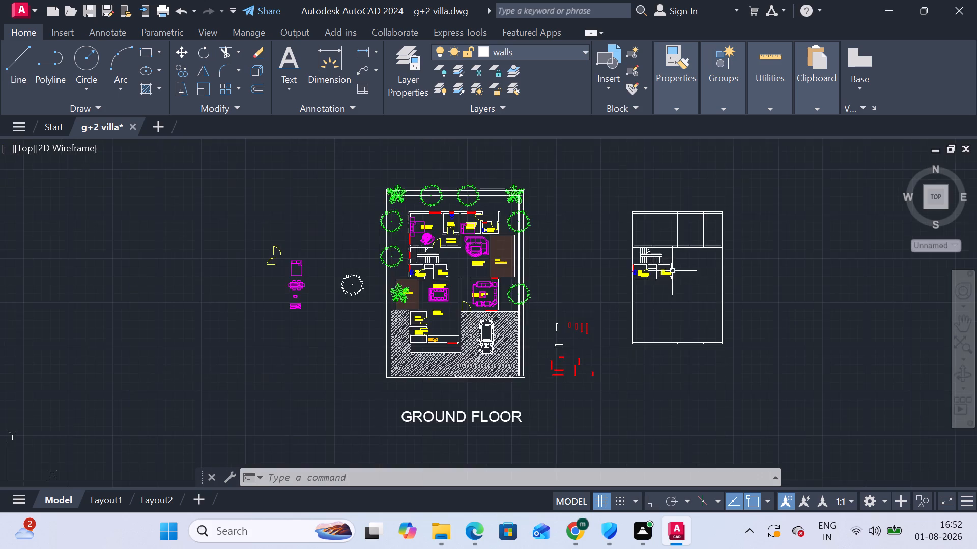
pyautogui.scroll(3, 679, 282)
pyautogui.moveTo(684, 284); pyautogui.dragTo(623, 305, button='middle')
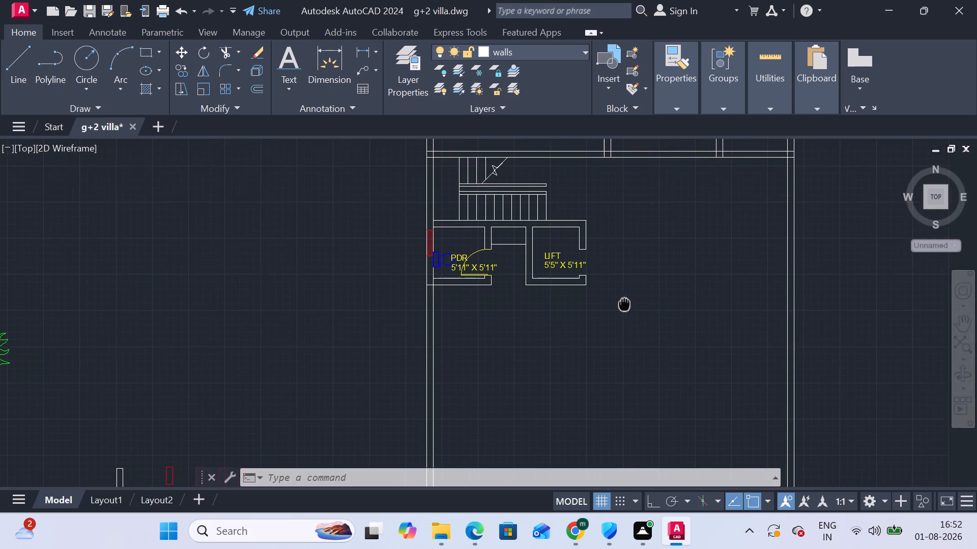
pyautogui.moveTo(623, 305); pyautogui.dragTo(589, 312, button='middle')
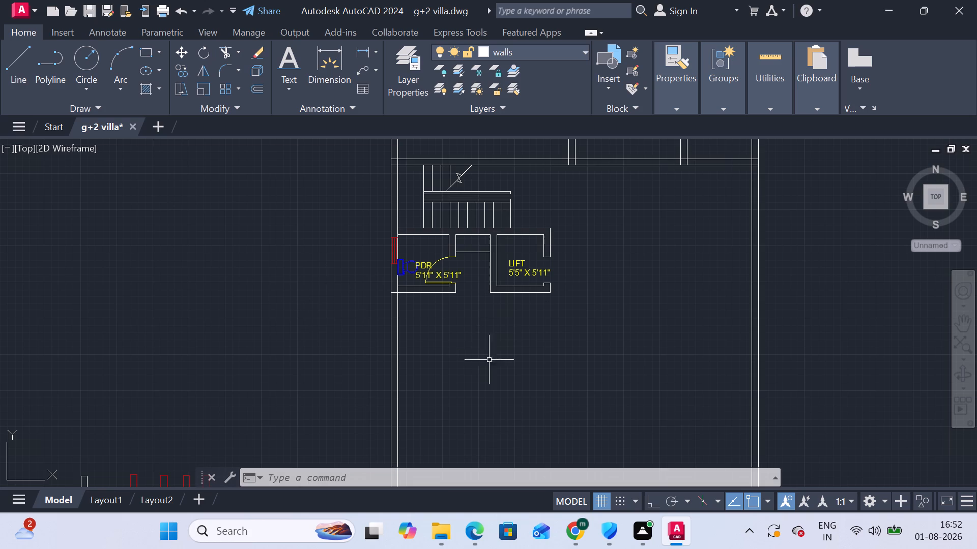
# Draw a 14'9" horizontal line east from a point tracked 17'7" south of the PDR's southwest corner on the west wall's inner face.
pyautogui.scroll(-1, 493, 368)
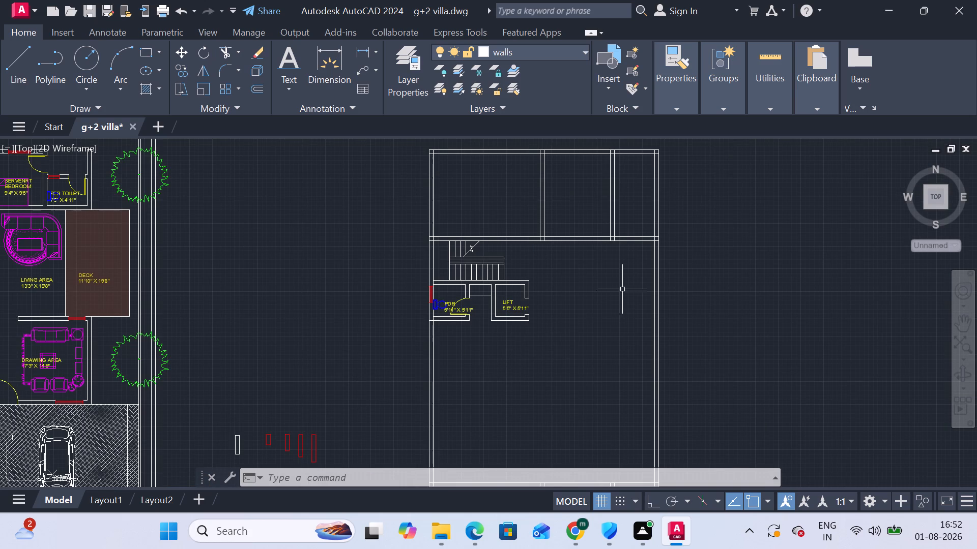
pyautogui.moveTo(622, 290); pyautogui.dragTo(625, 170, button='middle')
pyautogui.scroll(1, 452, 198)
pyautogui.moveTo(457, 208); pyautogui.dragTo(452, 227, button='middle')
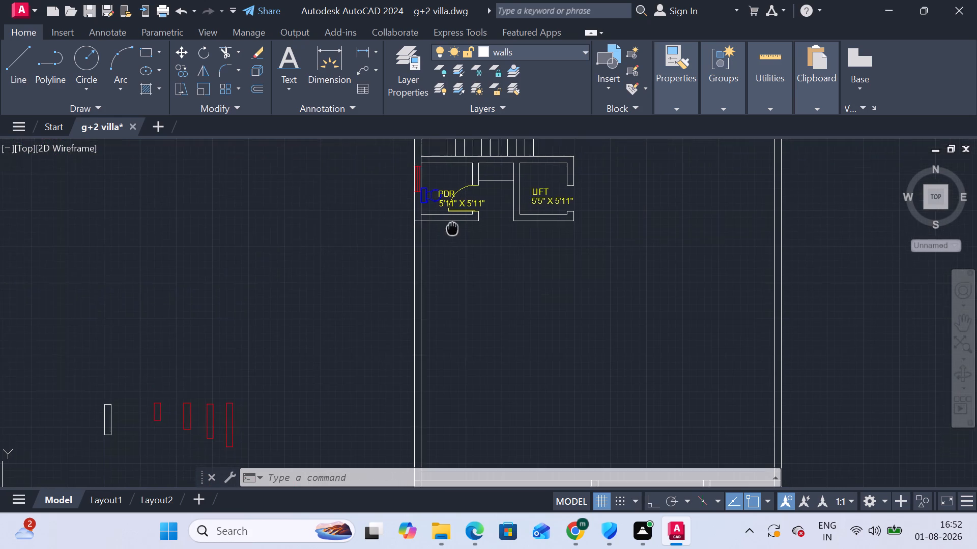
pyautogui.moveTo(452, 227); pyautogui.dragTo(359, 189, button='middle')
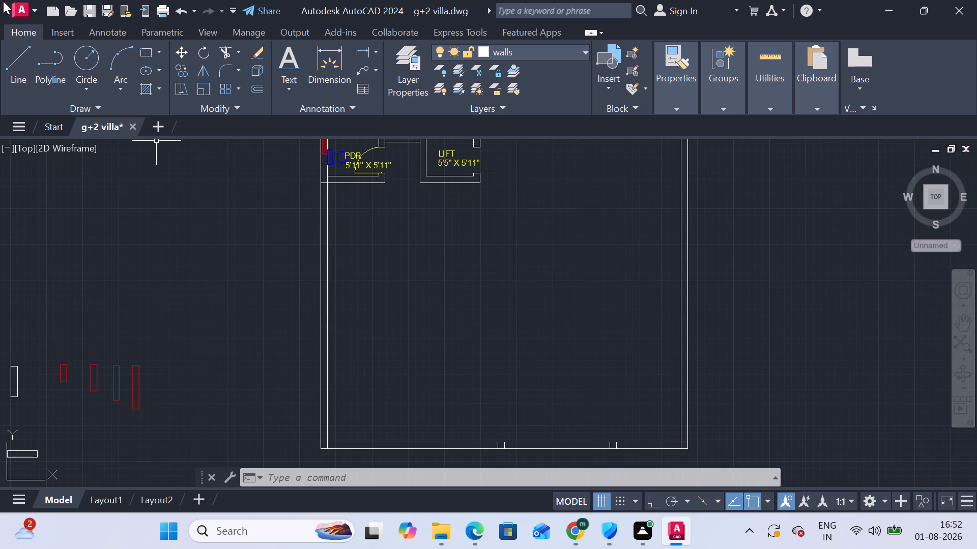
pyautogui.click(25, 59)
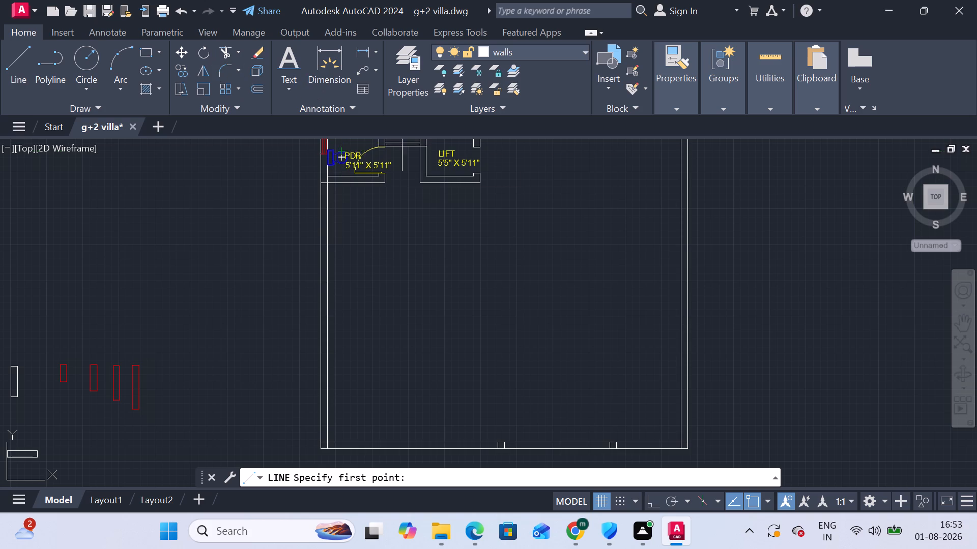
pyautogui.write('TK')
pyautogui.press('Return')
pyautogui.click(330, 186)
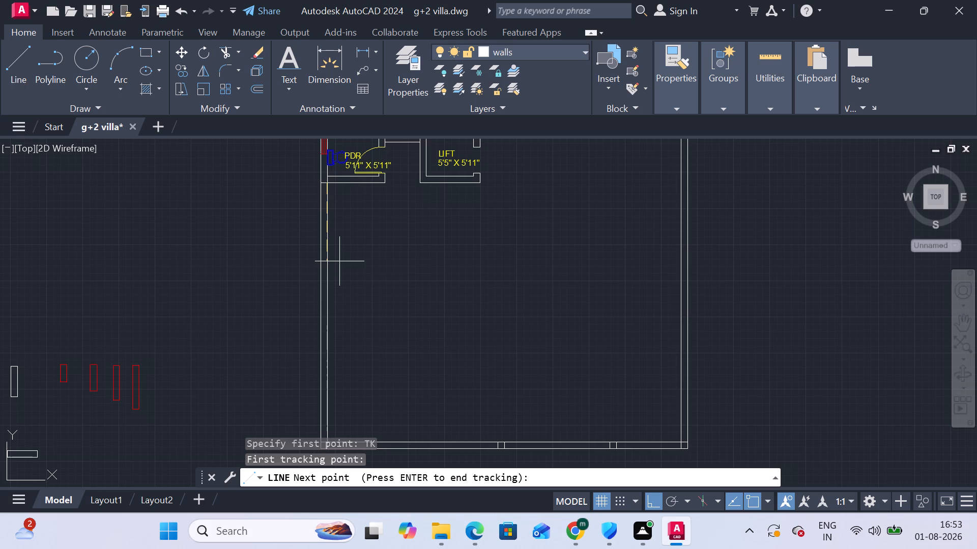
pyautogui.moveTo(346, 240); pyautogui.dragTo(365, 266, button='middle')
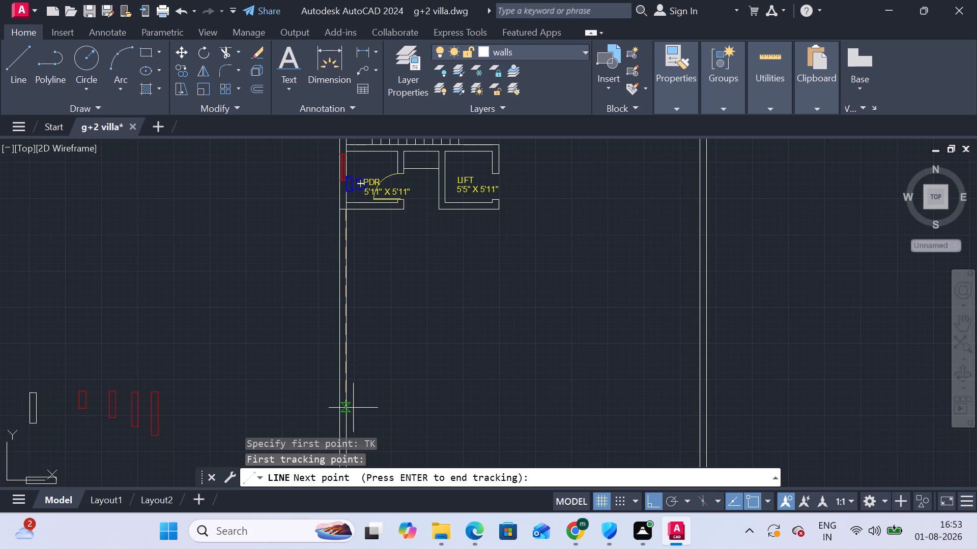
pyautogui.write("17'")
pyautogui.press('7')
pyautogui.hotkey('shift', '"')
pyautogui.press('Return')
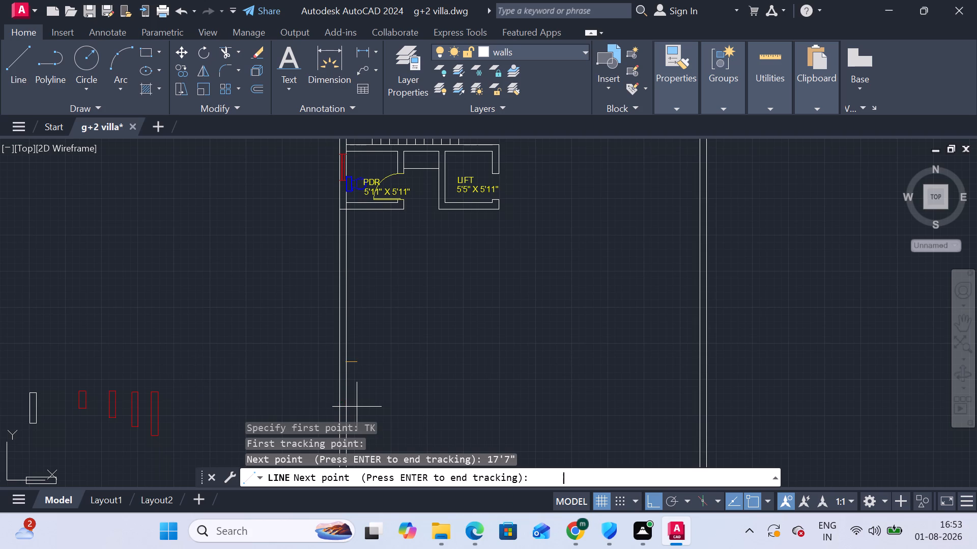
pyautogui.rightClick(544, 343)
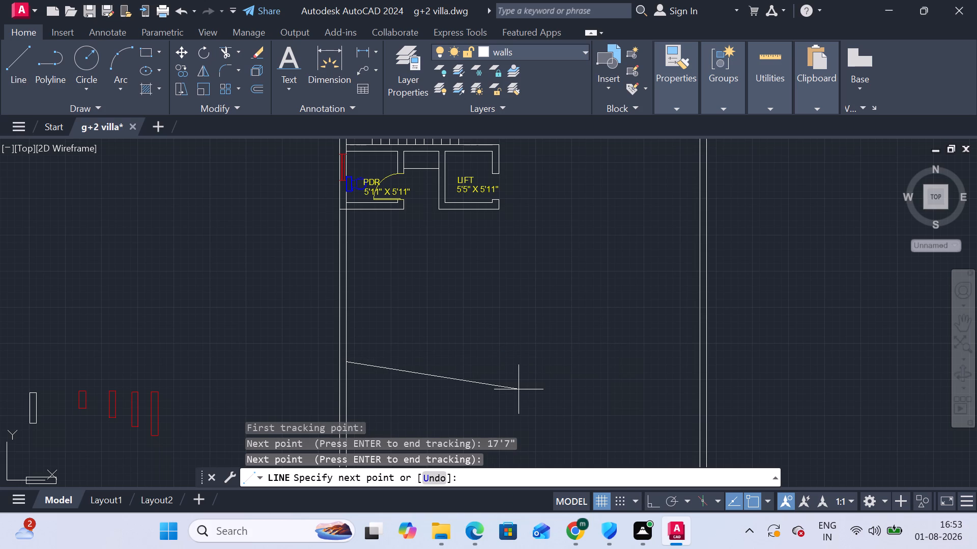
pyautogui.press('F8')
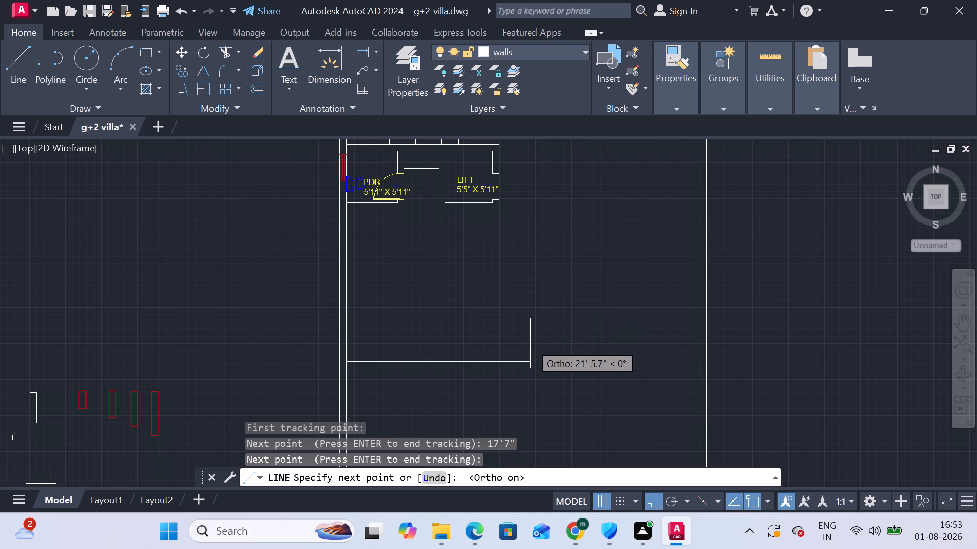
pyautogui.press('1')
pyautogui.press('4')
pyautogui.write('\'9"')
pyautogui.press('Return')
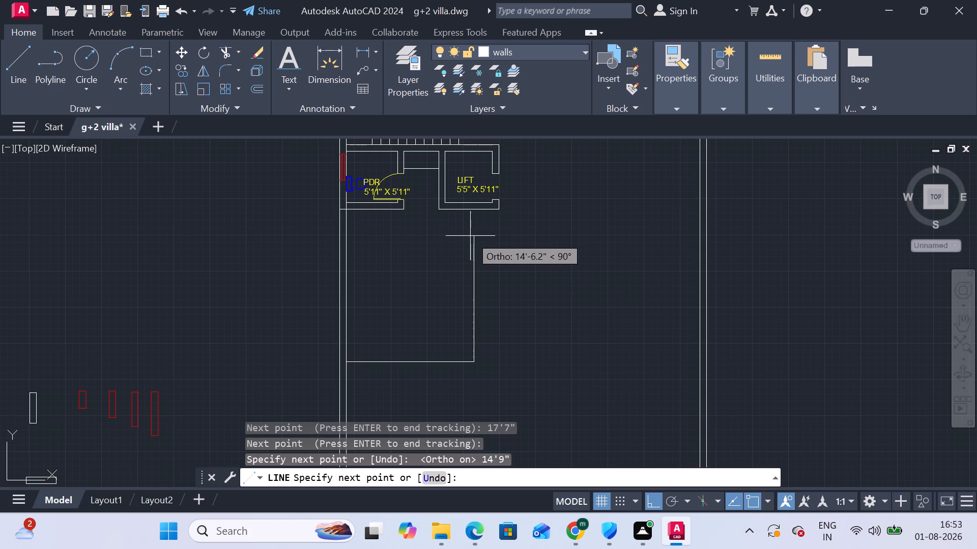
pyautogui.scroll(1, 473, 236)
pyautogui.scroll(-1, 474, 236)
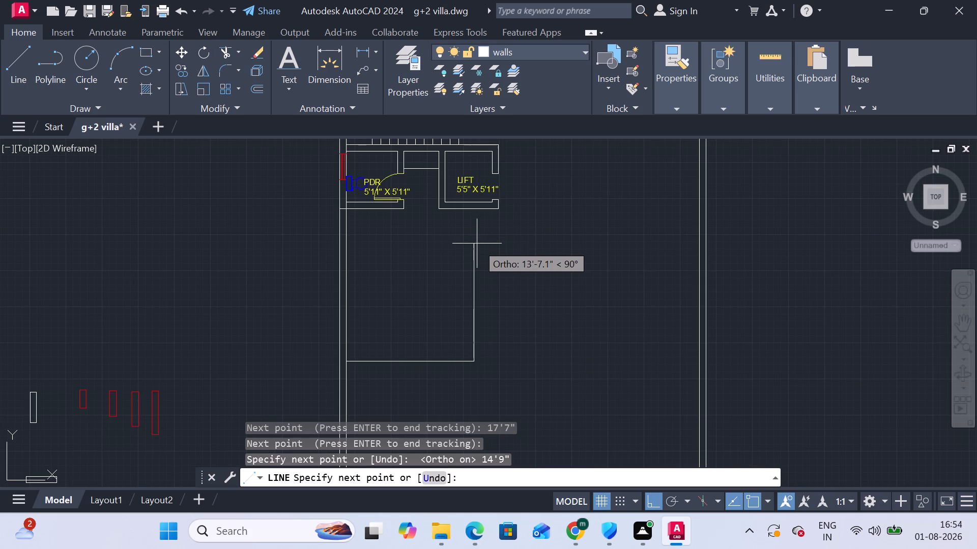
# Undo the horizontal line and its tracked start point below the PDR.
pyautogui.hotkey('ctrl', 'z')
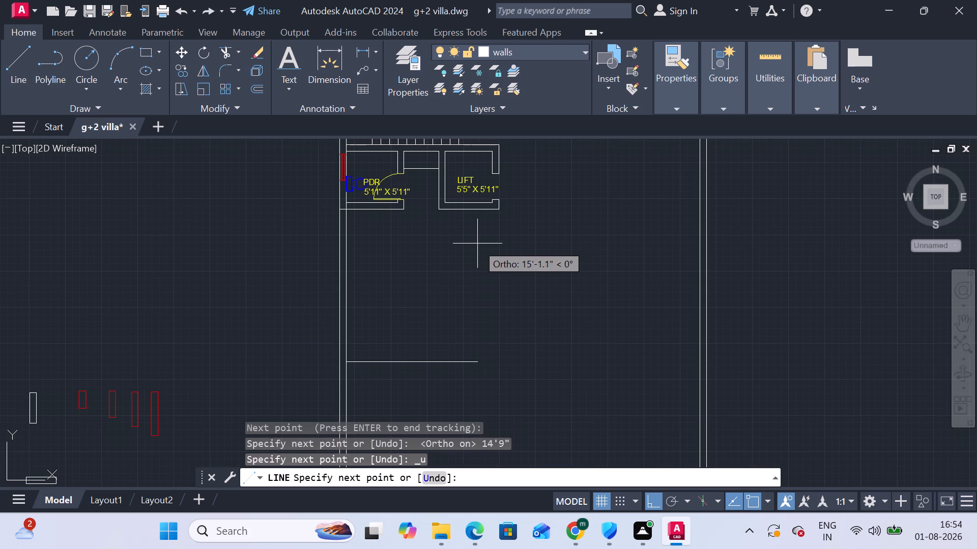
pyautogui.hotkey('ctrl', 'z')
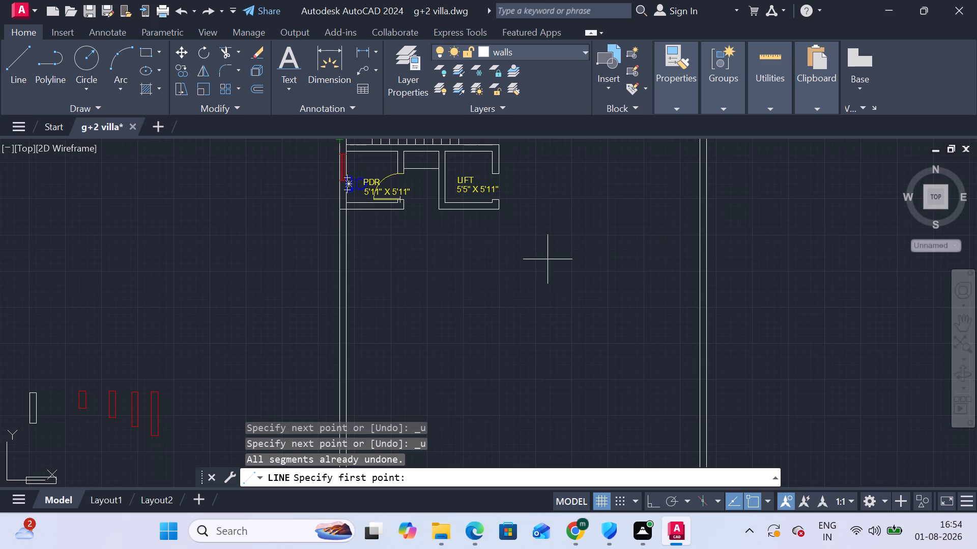
# Draw a 17'7" horizontal line east from a point tracked 14'9" south of the PDR's southwest corner on the west wall's inner face.
pyautogui.press('t')
pyautogui.press('k')
pyautogui.press('Return')
pyautogui.click(349, 211)
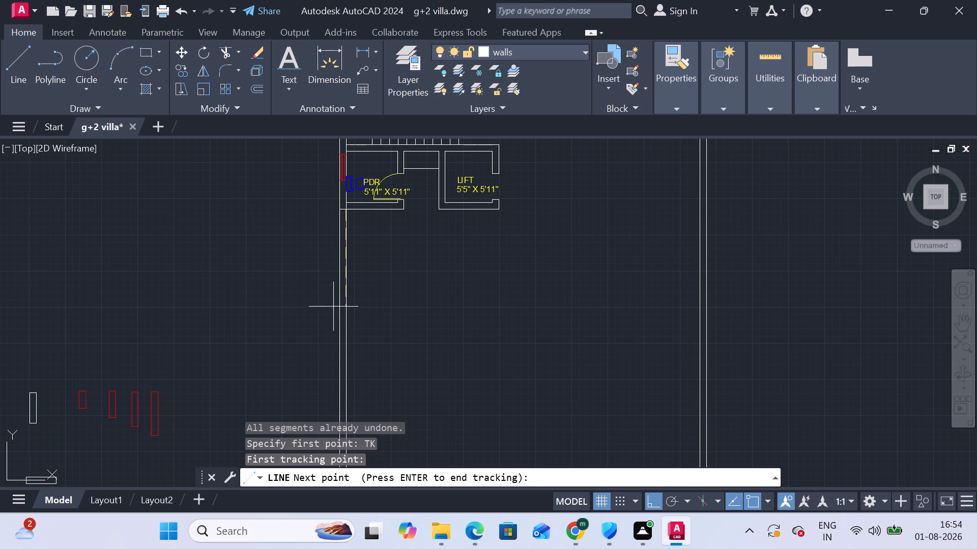
pyautogui.scroll(2, 352, 298)
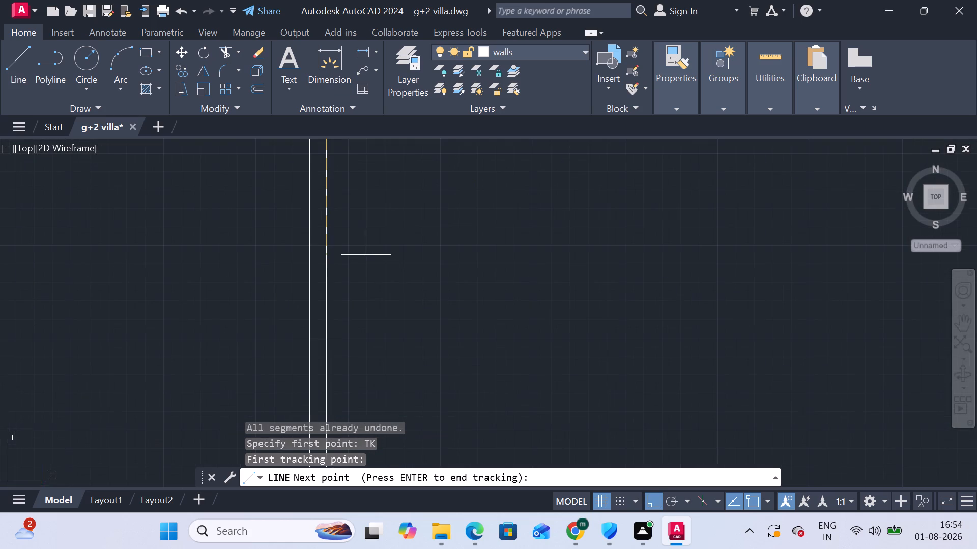
pyautogui.moveTo(366, 285); pyautogui.dragTo(370, 333, button='middle')
pyautogui.scroll(-1, 370, 333)
pyautogui.write('14')
pyautogui.write('\'9"')
pyautogui.press('Return')
pyautogui.scroll(-1, 448, 313)
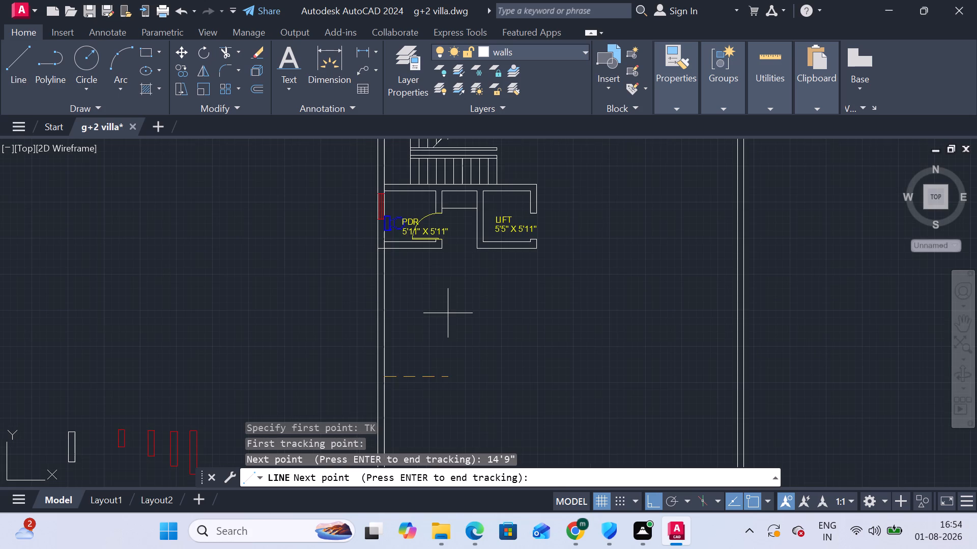
pyautogui.rightClick(448, 313)
pyautogui.press('F8')
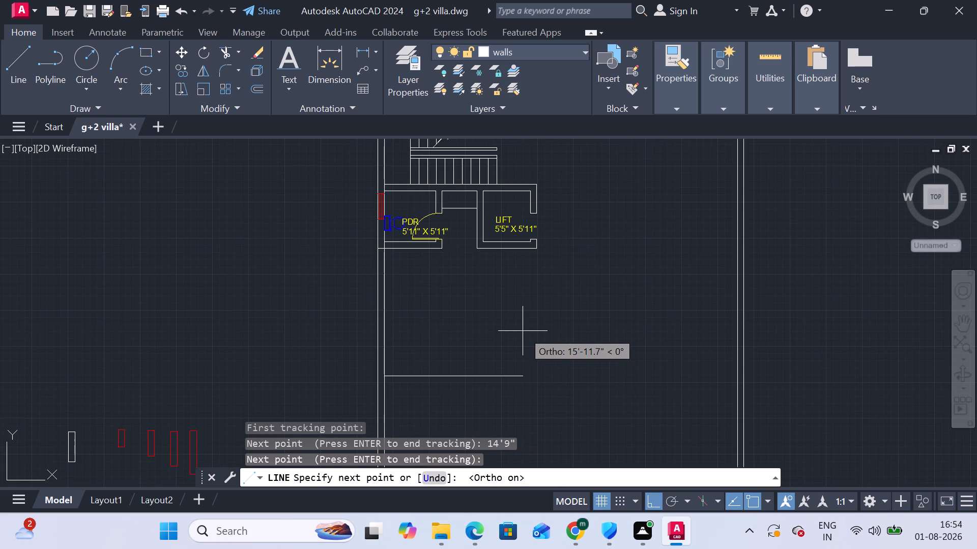
pyautogui.write('17')
pyautogui.write("'7")
pyautogui.hotkey('shift', '"')
pyautogui.press('Return')
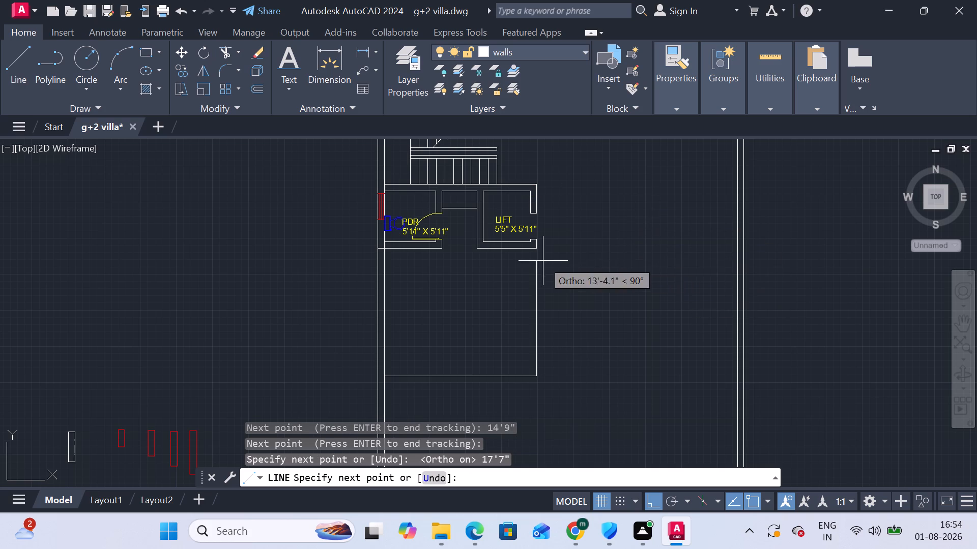
# Continue the line north from its east end to the lift's outer southeast corner, closing the room's east side.
pyautogui.scroll(4, 542, 255)
pyautogui.scroll(4, 508, 219)
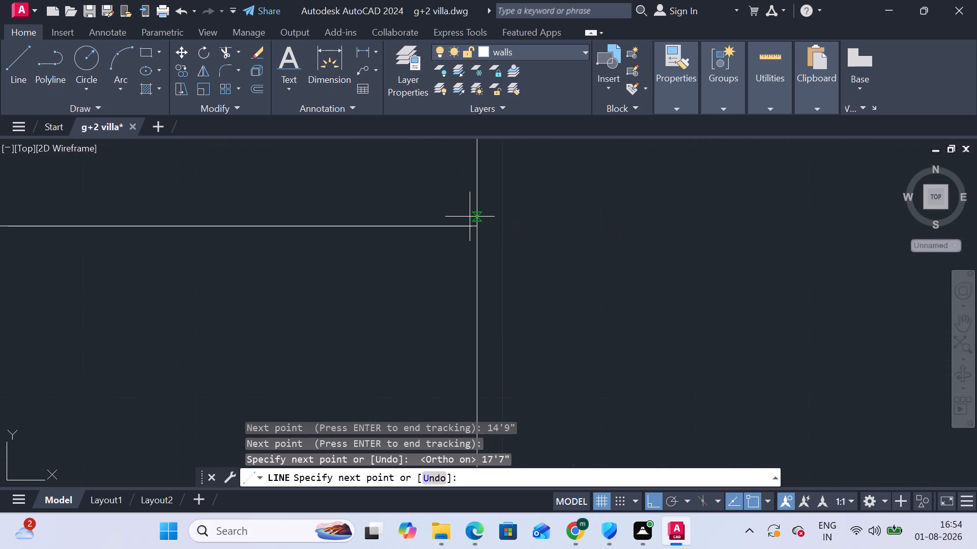
pyautogui.scroll(4, 470, 217)
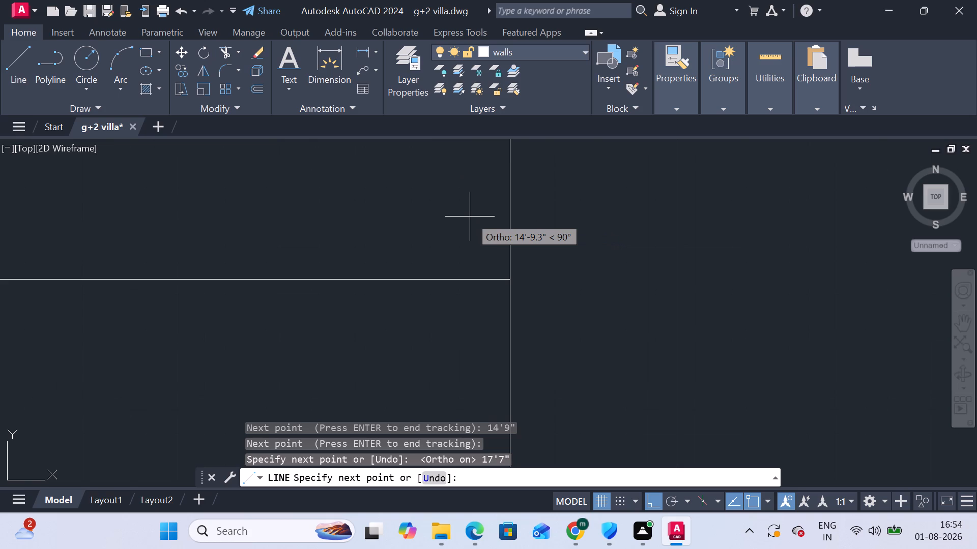
pyautogui.scroll(-1, 474, 222)
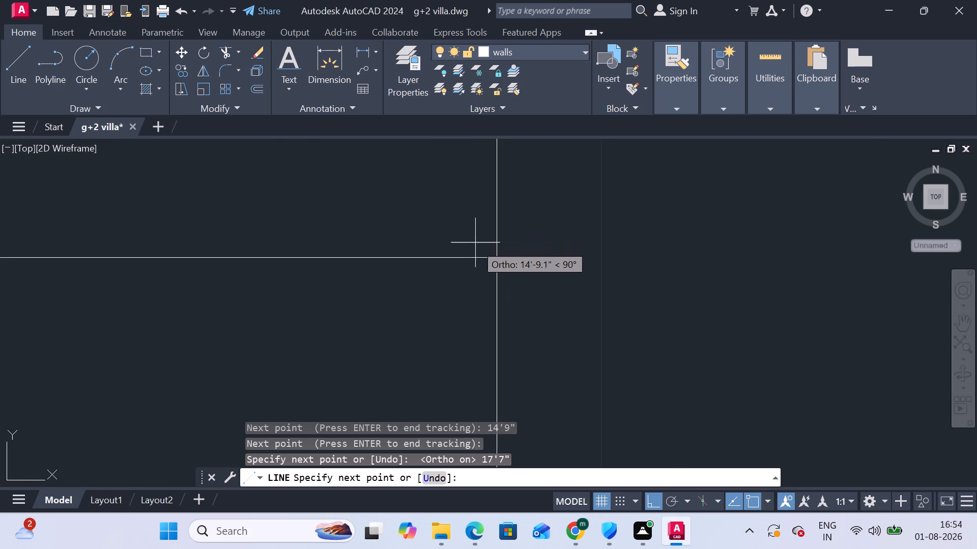
pyautogui.scroll(-3, 492, 266)
pyautogui.moveTo(490, 269); pyautogui.dragTo(535, 114, button='middle')
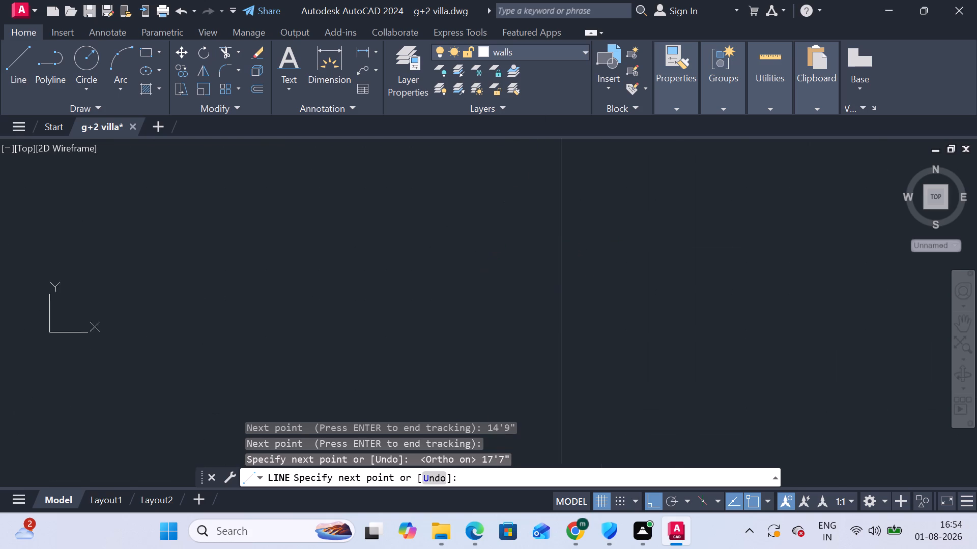
pyautogui.moveTo(535, 114); pyautogui.dragTo(535, 114, button='middle')
pyautogui.scroll(-3, 512, 241)
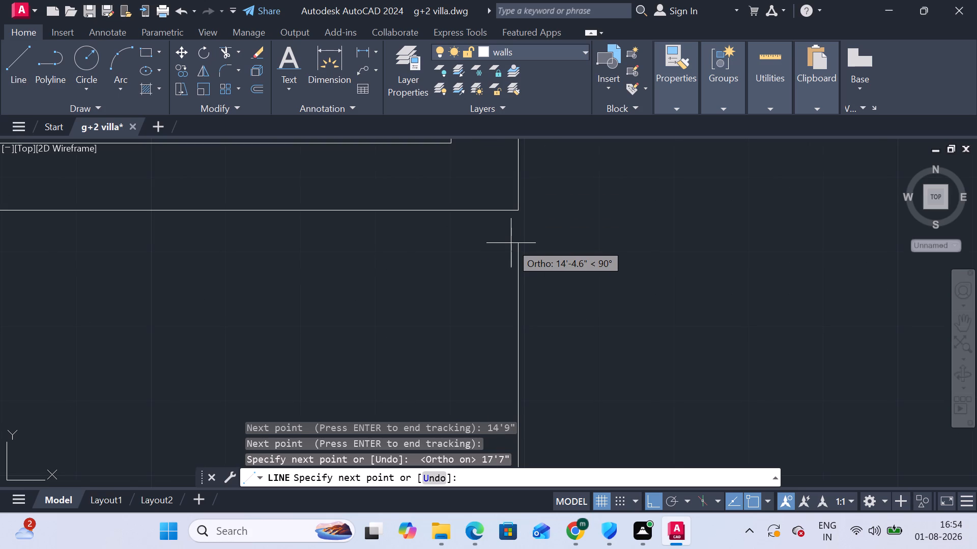
pyautogui.scroll(2, 519, 238)
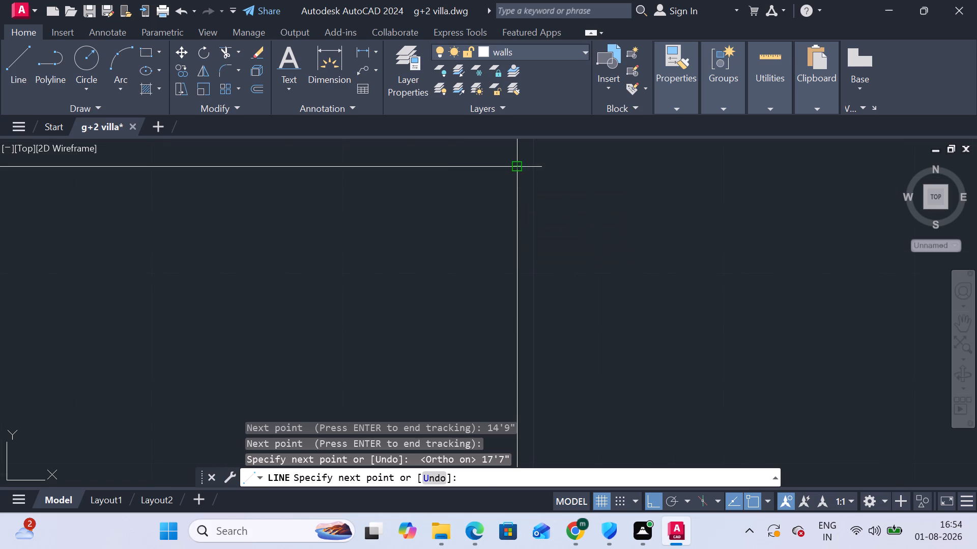
pyautogui.click(517, 171)
pyautogui.scroll(-4, 525, 230)
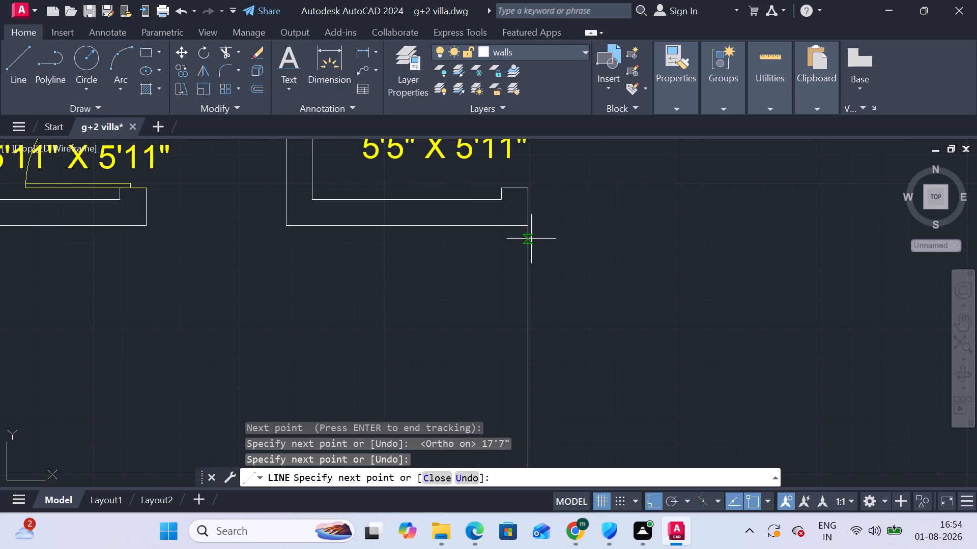
pyautogui.scroll(-2, 548, 236)
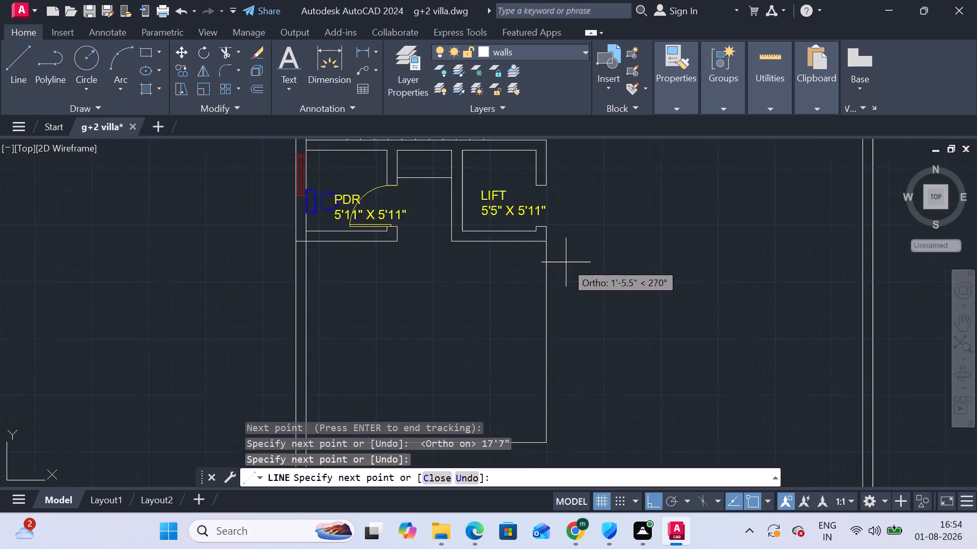
pyautogui.scroll(-1, 566, 263)
pyautogui.moveTo(588, 236); pyautogui.dragTo(610, 215, button='middle')
pyautogui.press('Escape')
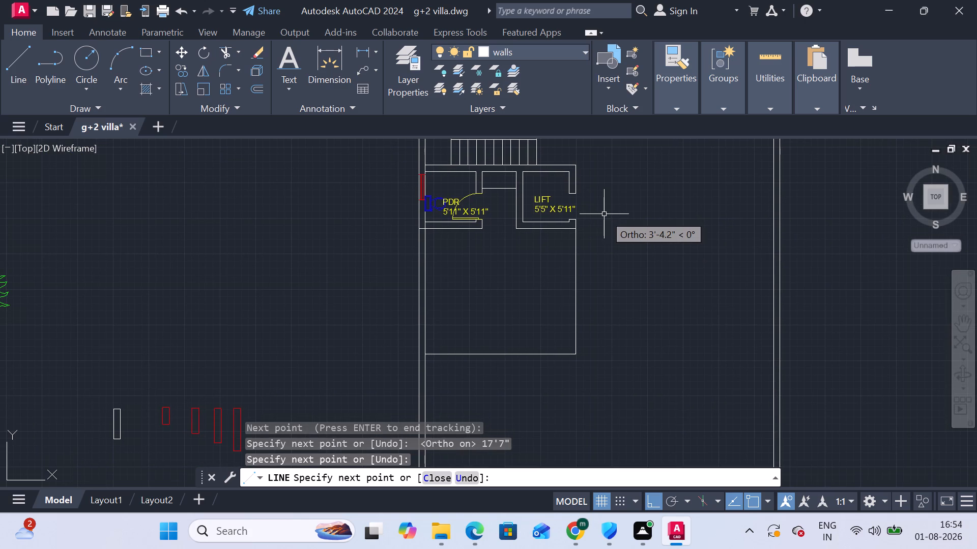
# Offset the new room's vertical east line 9" to the east to form the wall thickness.
pyautogui.scroll(1, 577, 249)
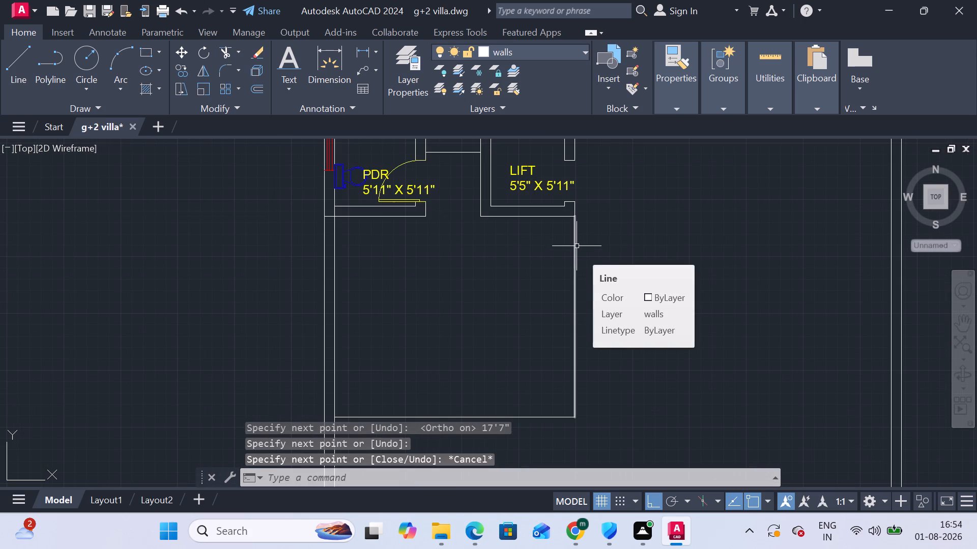
pyautogui.click(258, 83)
pyautogui.write('9"')
pyautogui.press('Return')
pyautogui.moveTo(572, 258); pyautogui.dragTo(580, 256)
pyautogui.click(617, 256)
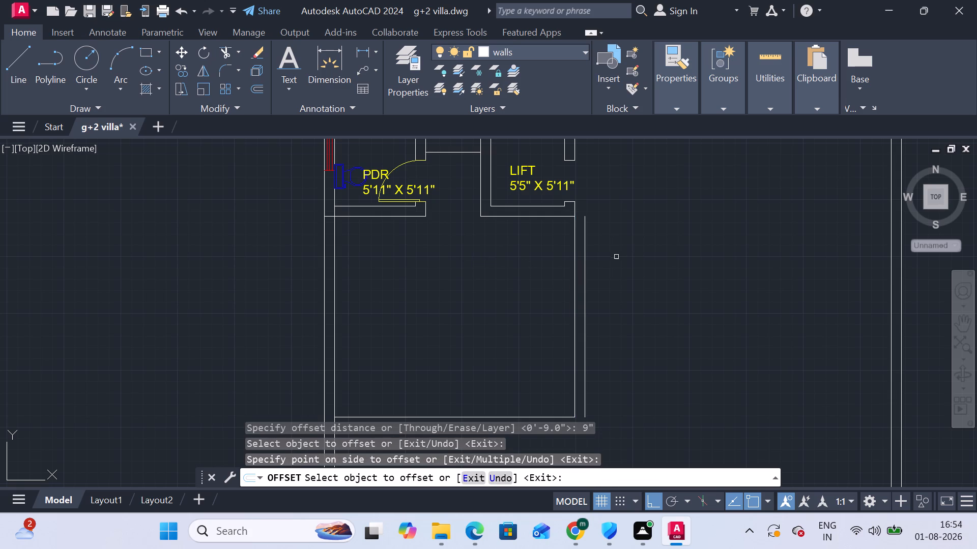
# Offset the new room's horizontal south line 9" to the south to form the wall thickness.
pyautogui.moveTo(530, 375); pyautogui.dragTo(573, 235, button='middle')
pyautogui.click(562, 278)
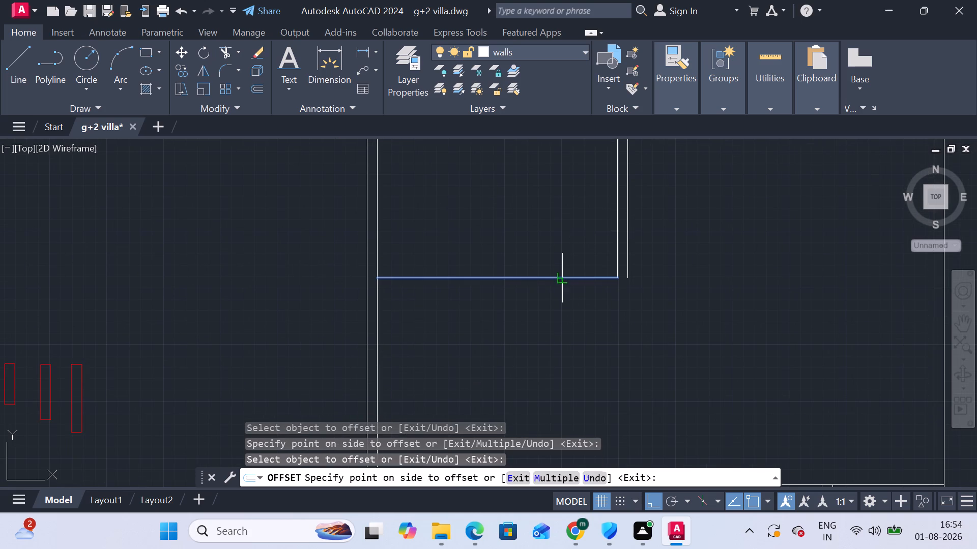
pyautogui.click(556, 303)
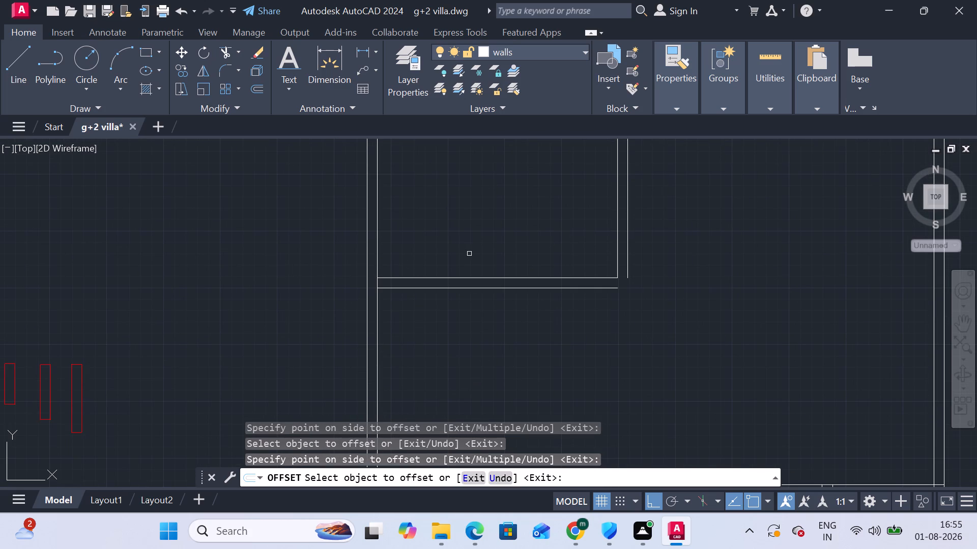
pyautogui.moveTo(414, 224); pyautogui.dragTo(419, 288, button='middle')
pyautogui.press('Escape')
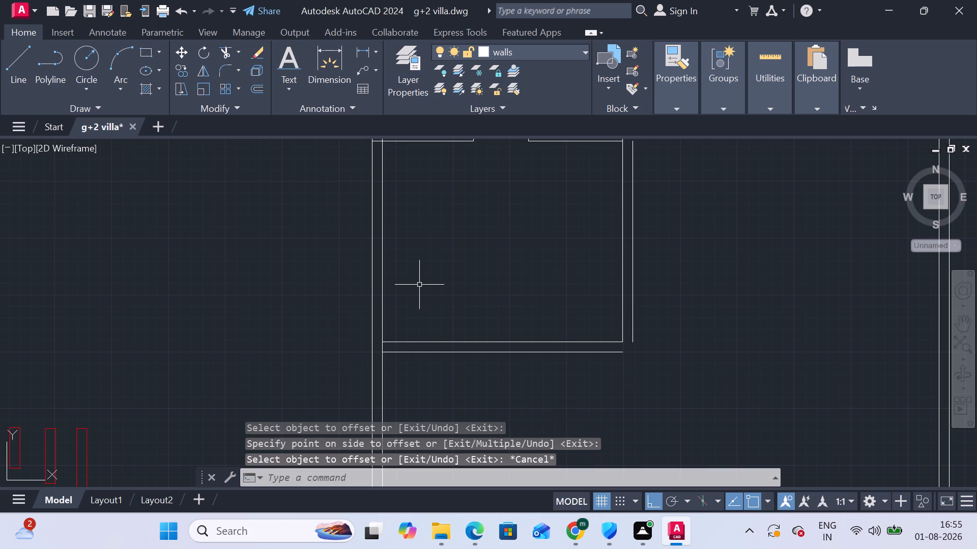
# Fillet the outer south and east wall lines to close the new room's southeast corner.
pyautogui.click(228, 68)
pyautogui.click(595, 362)
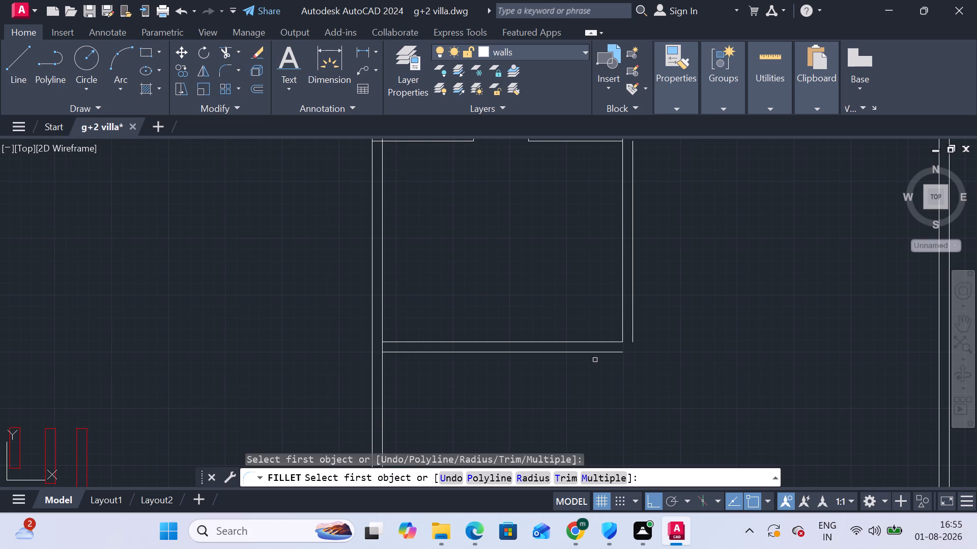
pyautogui.click(595, 357)
pyautogui.click(595, 353)
pyautogui.click(631, 325)
pyautogui.press('Escape')
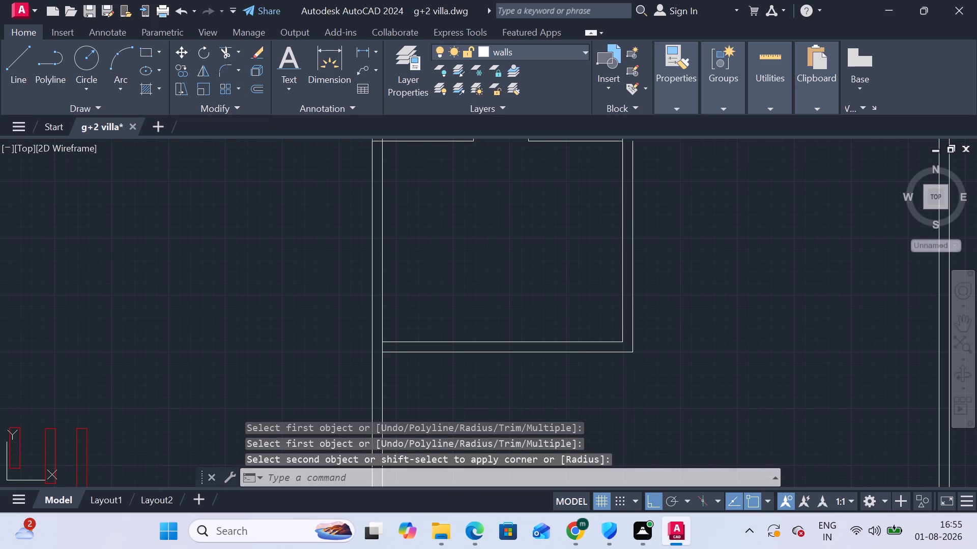
# Start a line on the plan's south wall at a point tracked 9'4" east of the inner southwest corner.
pyautogui.scroll(-2, 627, 353)
pyautogui.moveTo(657, 347); pyautogui.dragTo(553, 218, button='middle')
pyautogui.scroll(2, 475, 274)
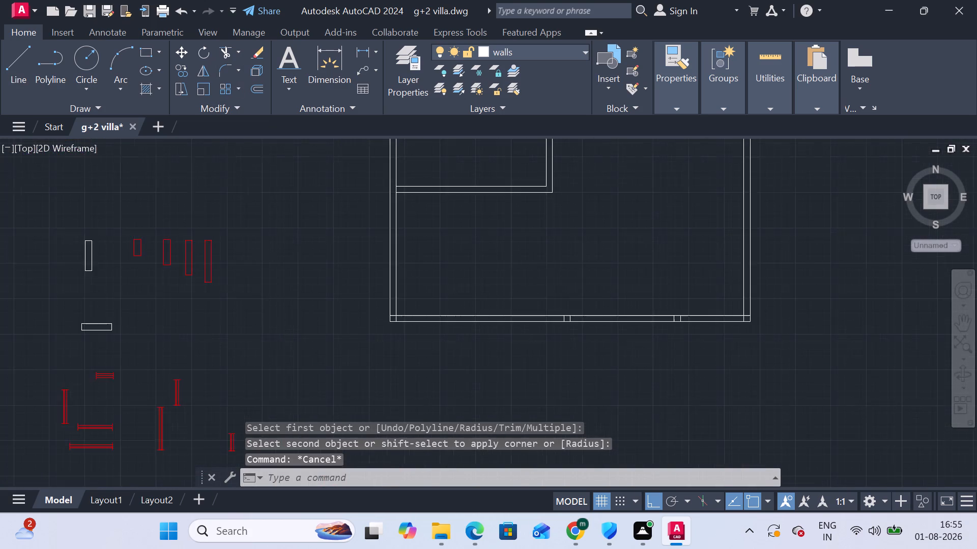
pyautogui.moveTo(494, 280); pyautogui.dragTo(511, 321, button='middle')
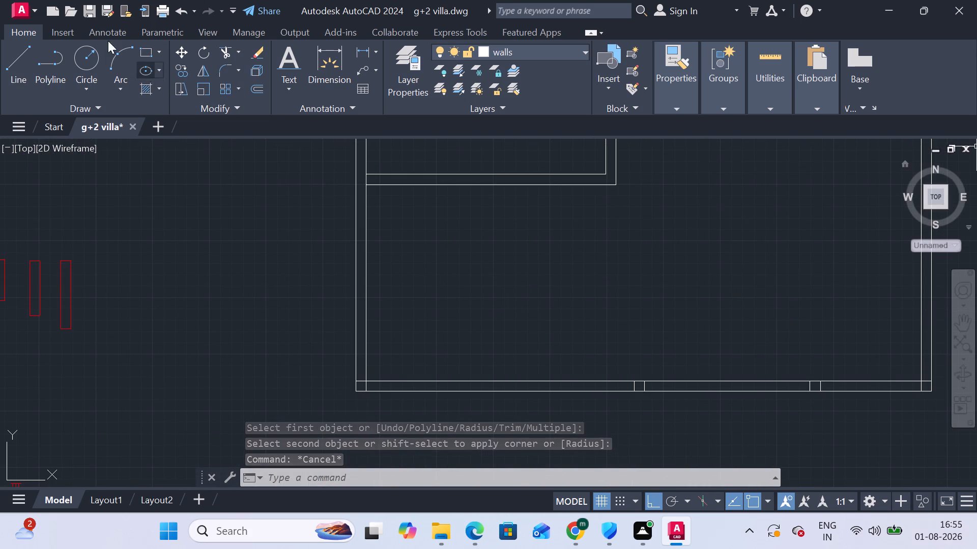
pyautogui.click(16, 53)
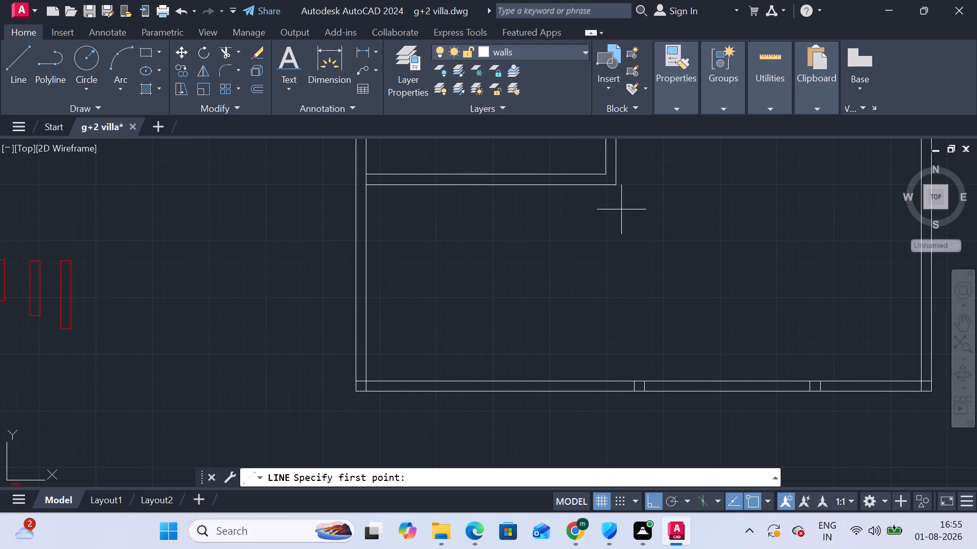
pyautogui.press('Escape')
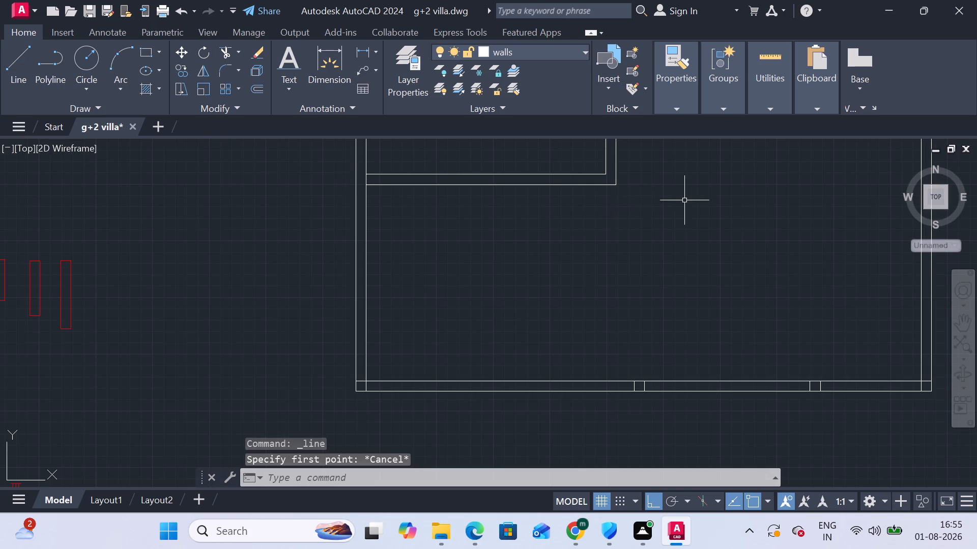
pyautogui.click(11, 61)
pyautogui.moveTo(372, 377); pyautogui.dragTo(372, 375, button='middle')
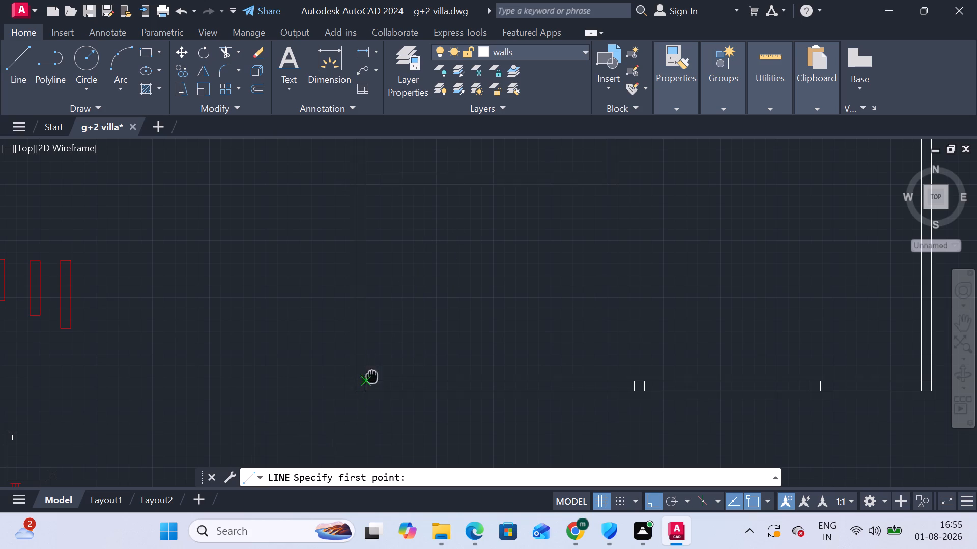
pyautogui.moveTo(372, 375); pyautogui.dragTo(365, 272, button='middle')
pyautogui.write('TK')
pyautogui.press('Return')
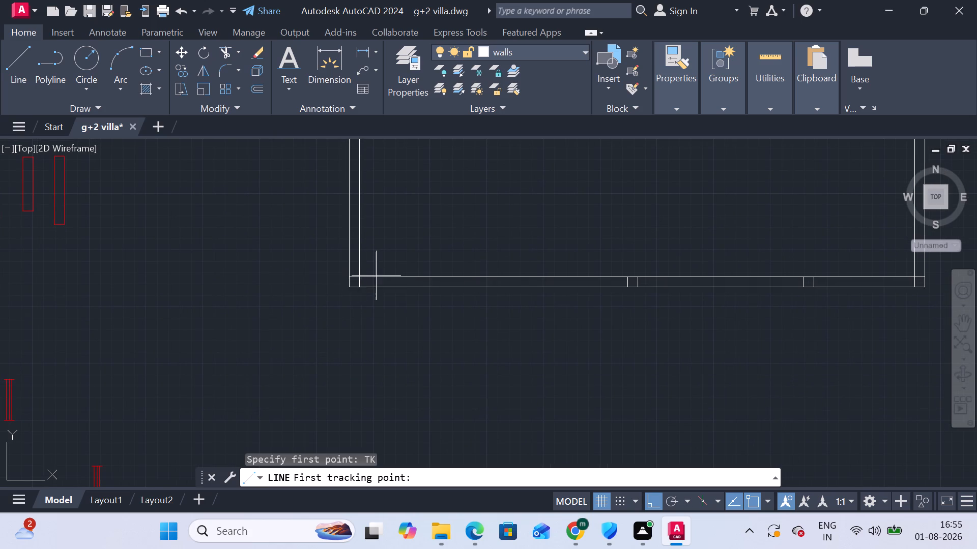
pyautogui.click(358, 276)
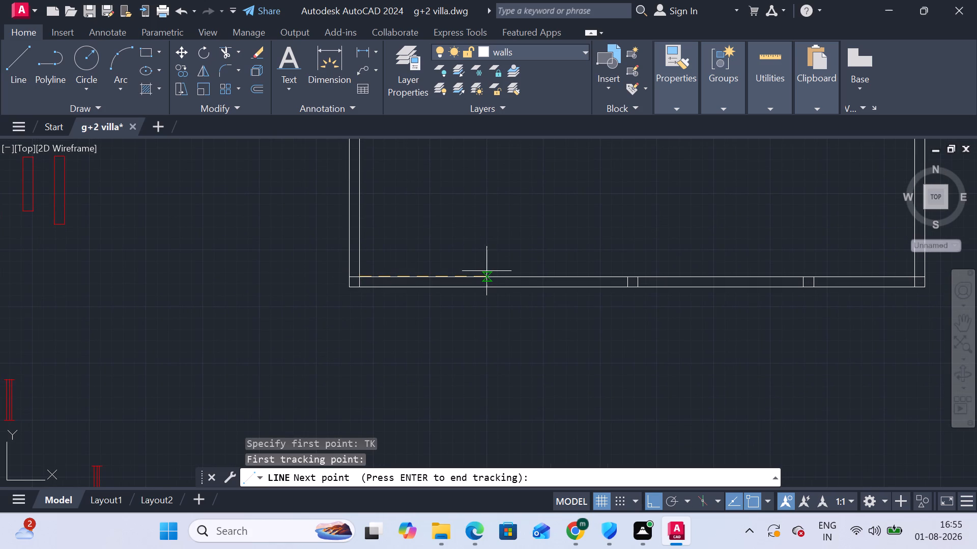
pyautogui.write("9'")
pyautogui.press('4')
pyautogui.hotkey('shift', '"')
pyautogui.press('Return')
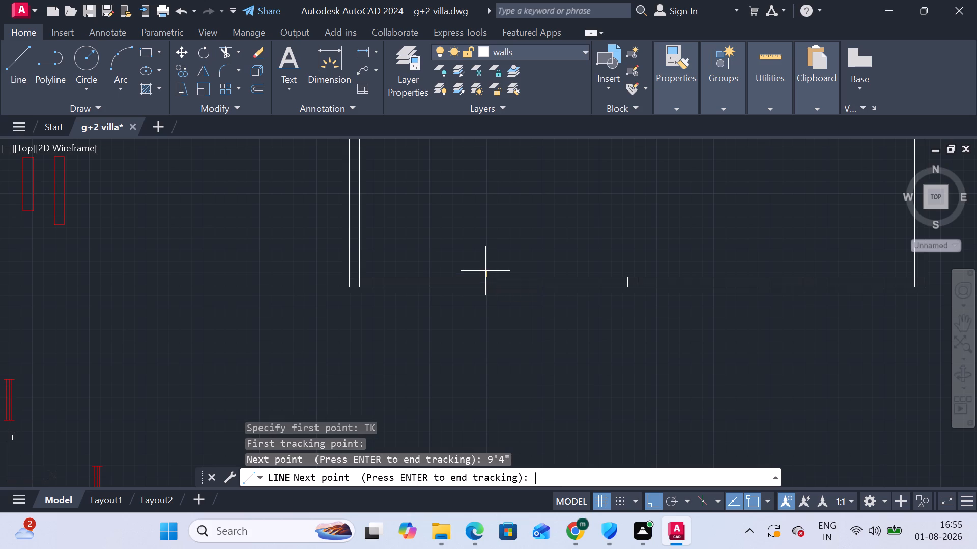
pyautogui.rightClick(471, 205)
pyautogui.moveTo(471, 205); pyautogui.dragTo(480, 319, button='middle')
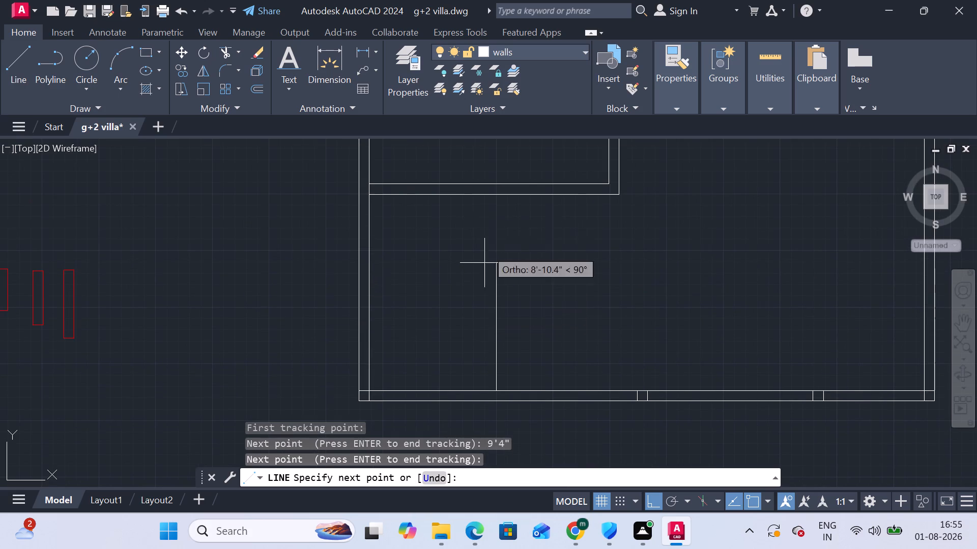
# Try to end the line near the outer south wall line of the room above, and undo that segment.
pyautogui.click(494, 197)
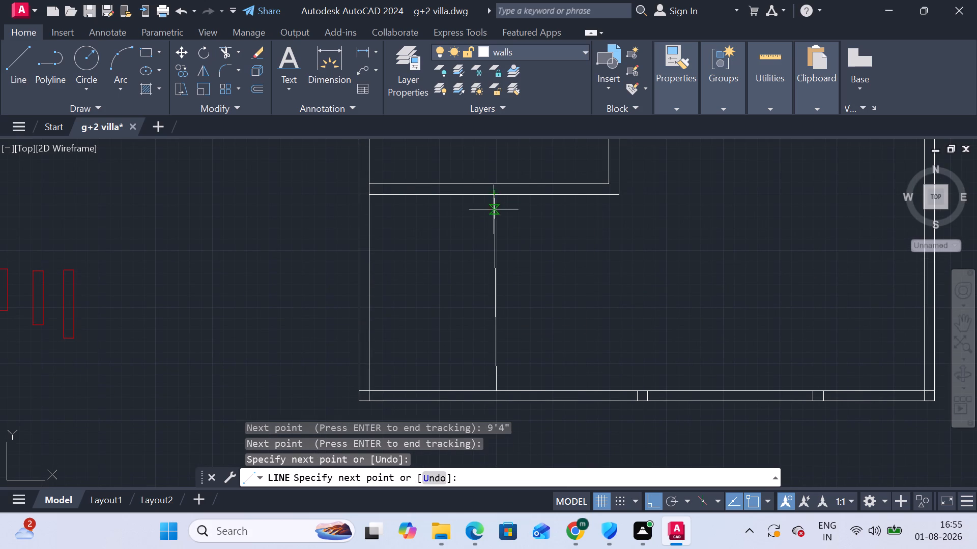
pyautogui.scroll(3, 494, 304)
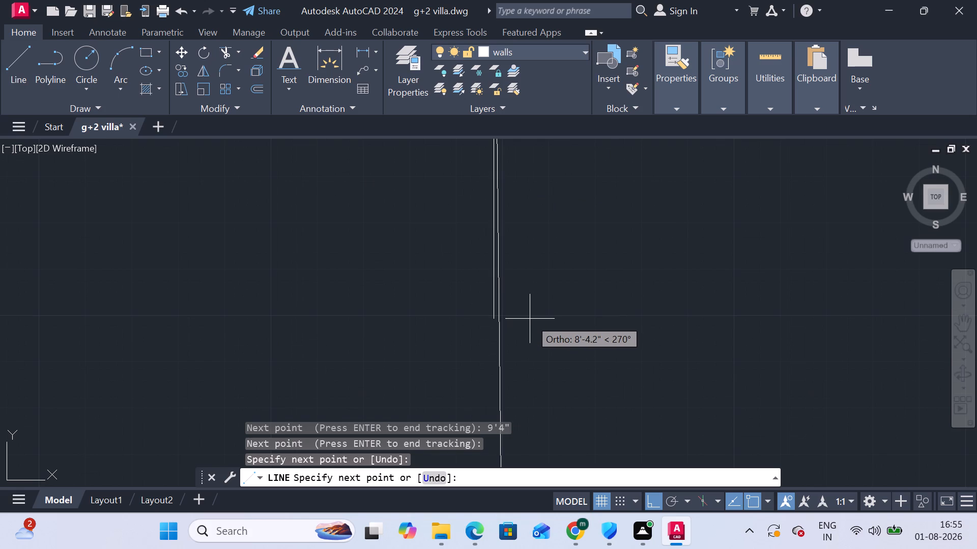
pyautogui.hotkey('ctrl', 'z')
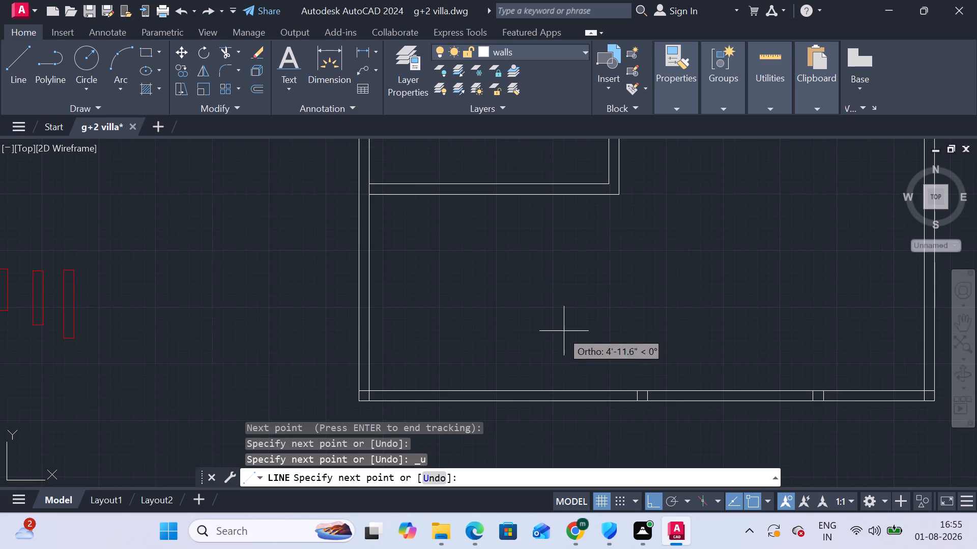
# End the line straight north on the outer south wall line of the room above.
pyautogui.click(498, 195)
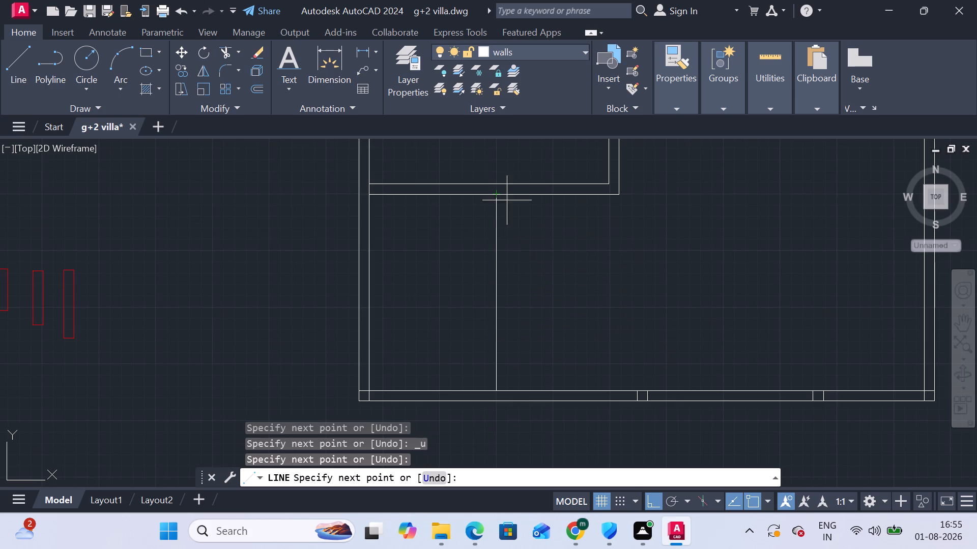
pyautogui.press('Escape')
# Offset the new vertical line 4" to the east to form a thin partition wall.
pyautogui.click(536, 302)
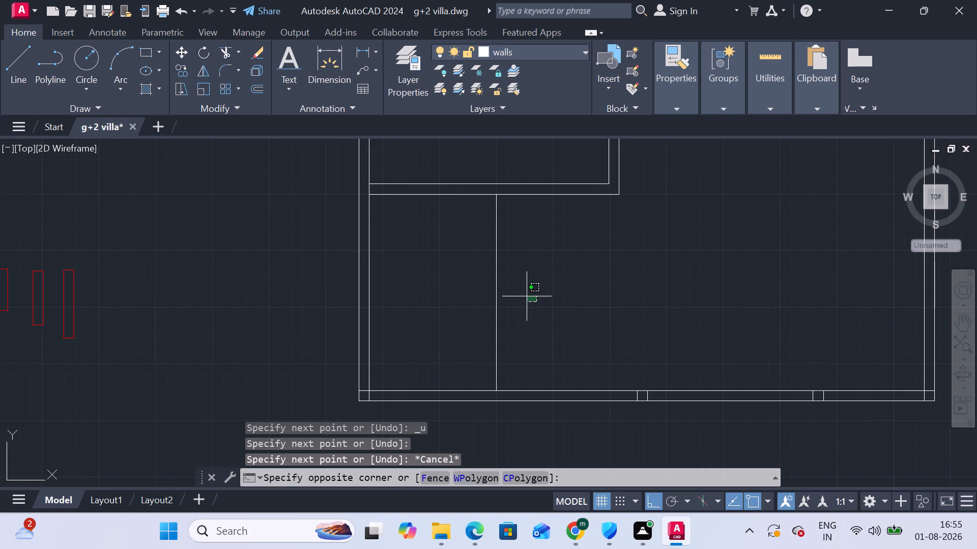
pyautogui.moveTo(499, 276); pyautogui.dragTo(489, 271)
pyautogui.moveTo(473, 254); pyautogui.dragTo(491, 254)
pyautogui.click(541, 258)
pyautogui.moveTo(521, 289); pyautogui.dragTo(511, 286)
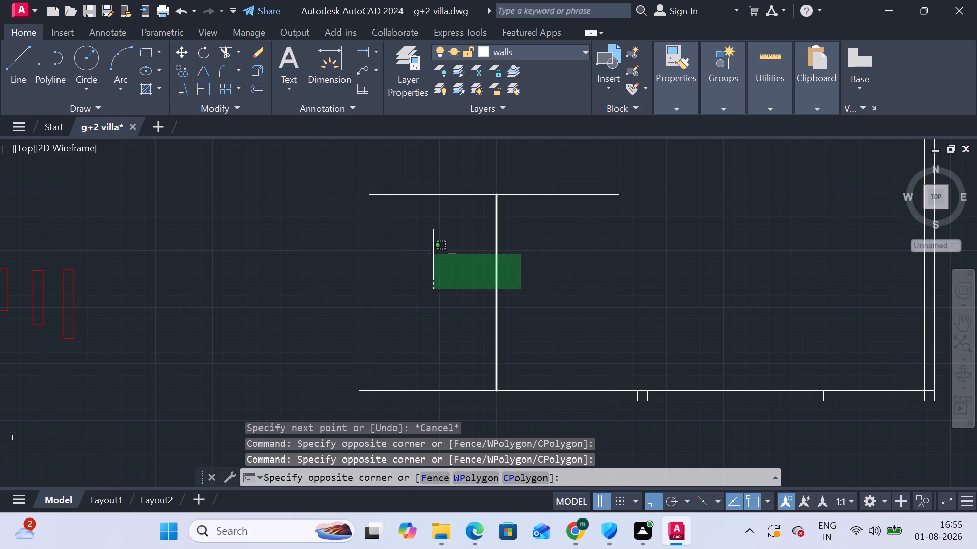
pyautogui.click(433, 254)
pyautogui.click(256, 89)
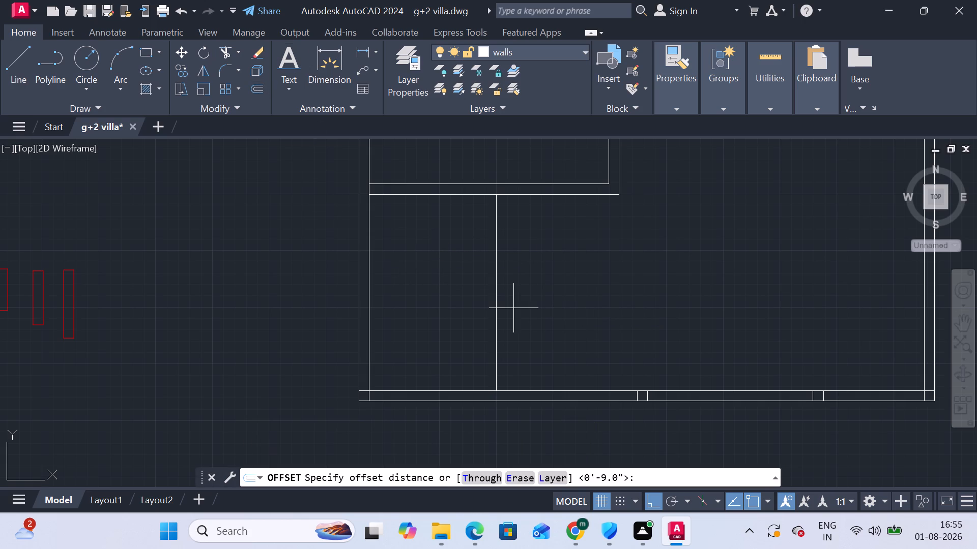
pyautogui.press('4')
pyautogui.hotkey('shift', '"')
pyautogui.press('Return')
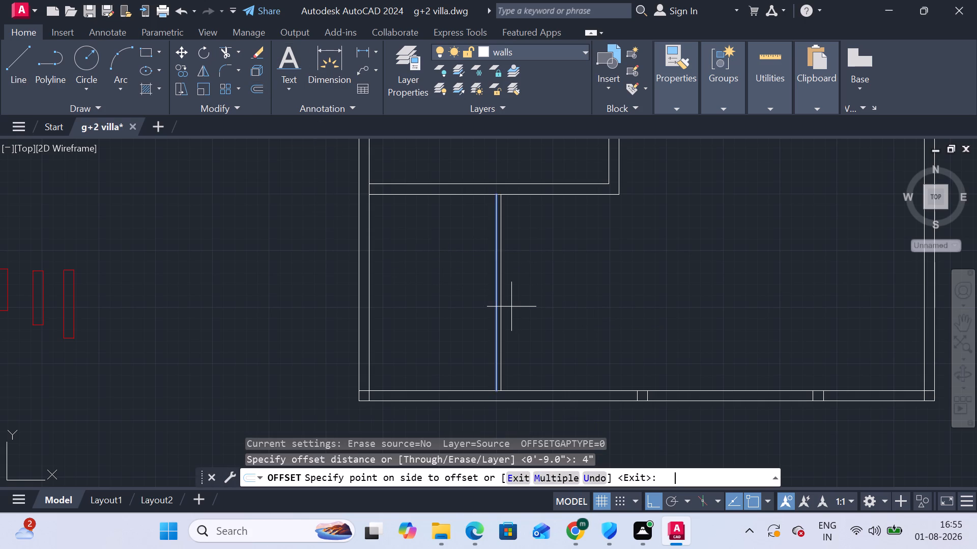
pyautogui.click(511, 306)
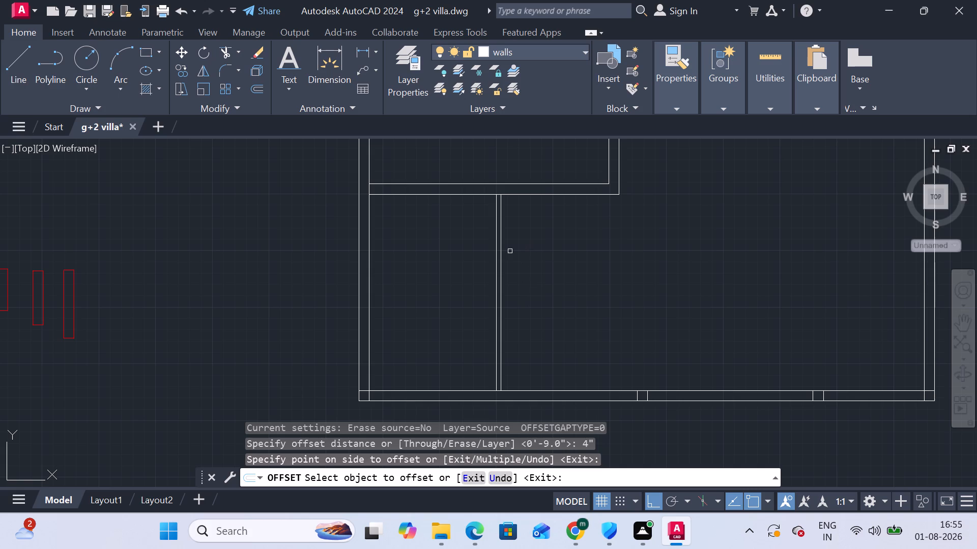
pyautogui.press('space')
# Offset the partition's east line 14'9" to the east to mark the next room's east side.
pyautogui.press('space')
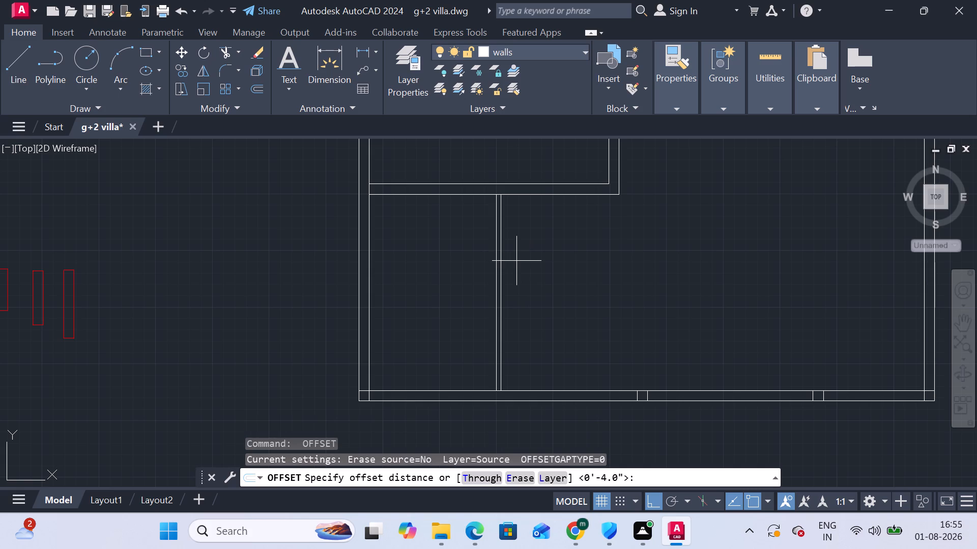
pyautogui.write('14\'9"')
pyautogui.press('Return')
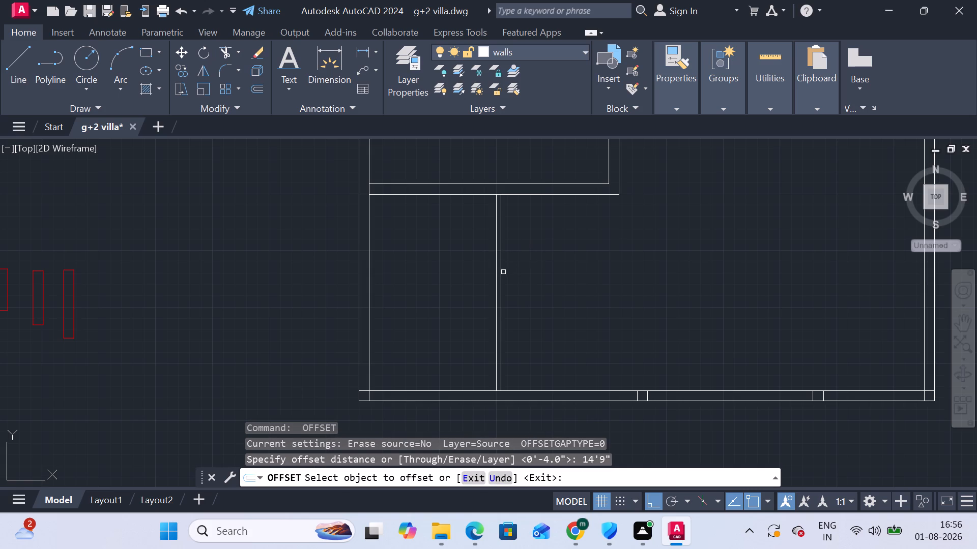
pyautogui.click(500, 274)
pyautogui.click(642, 277)
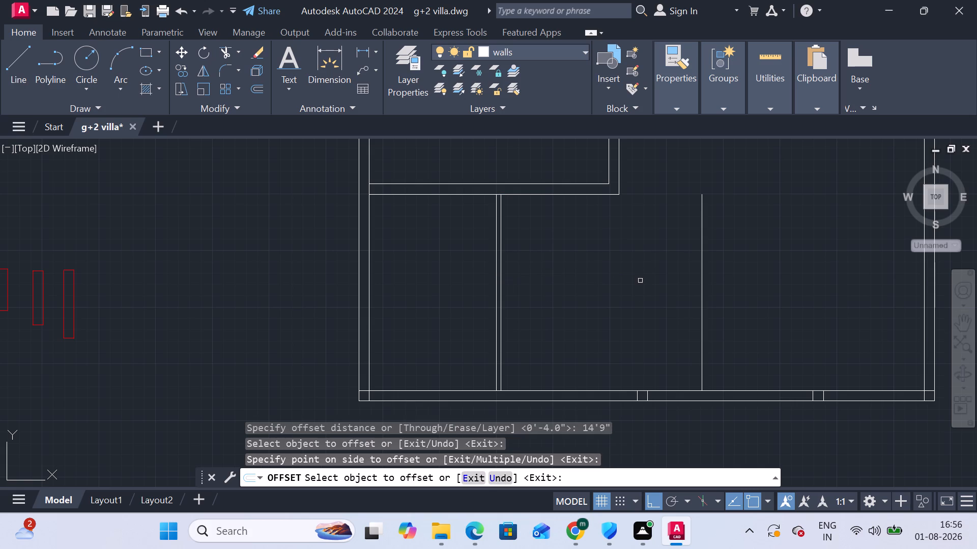
pyautogui.moveTo(640, 281); pyautogui.dragTo(420, 276, button='middle')
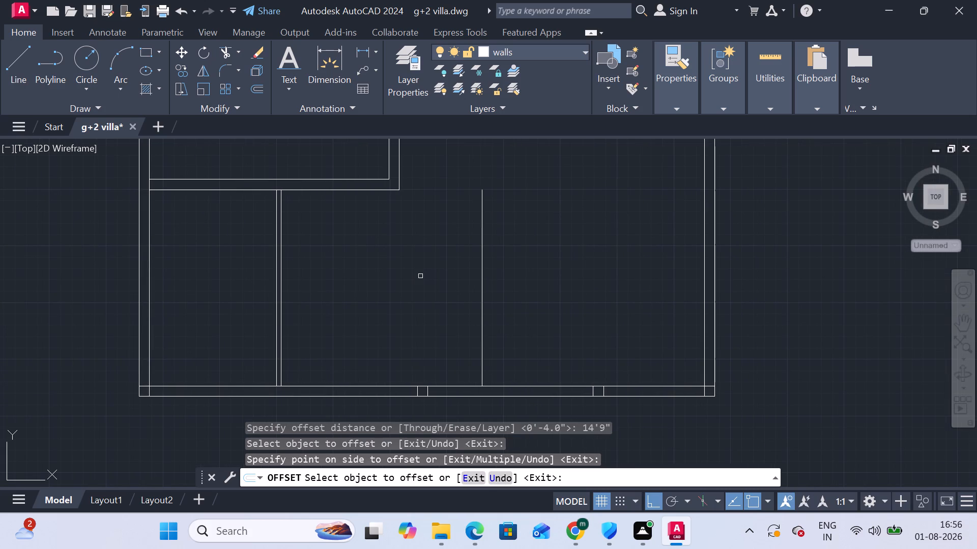
pyautogui.press('space')
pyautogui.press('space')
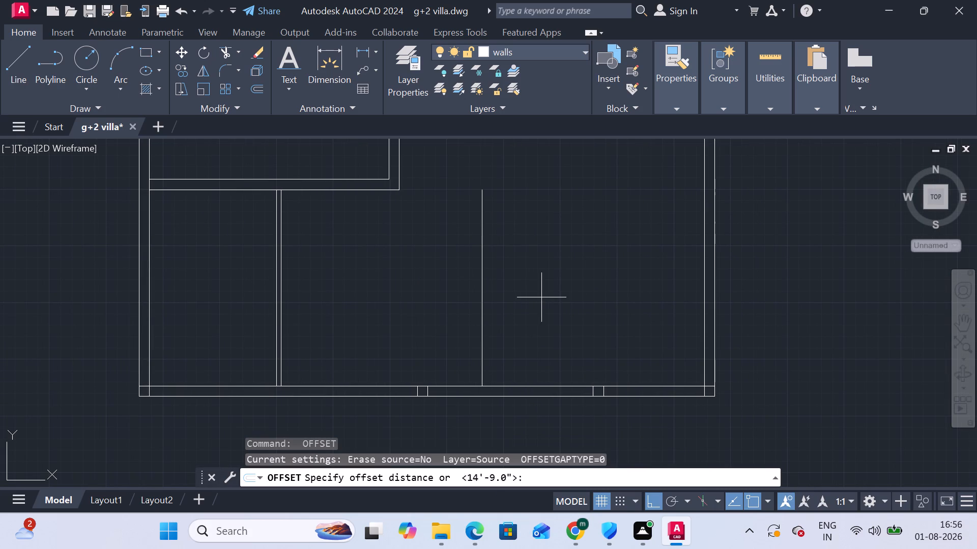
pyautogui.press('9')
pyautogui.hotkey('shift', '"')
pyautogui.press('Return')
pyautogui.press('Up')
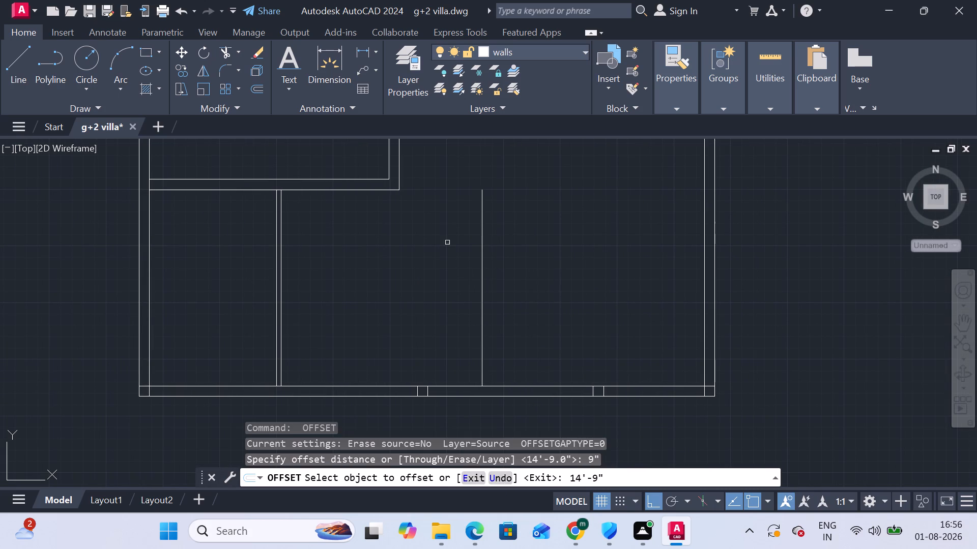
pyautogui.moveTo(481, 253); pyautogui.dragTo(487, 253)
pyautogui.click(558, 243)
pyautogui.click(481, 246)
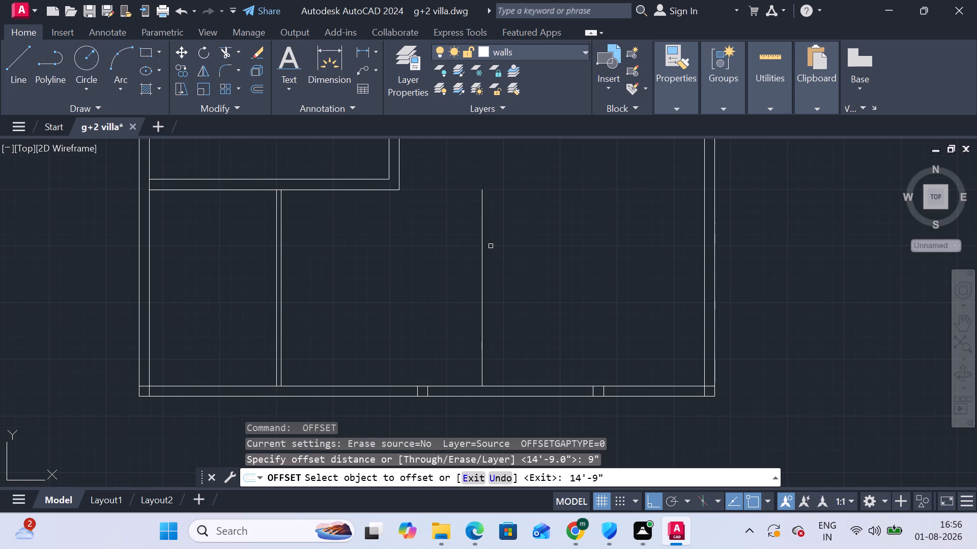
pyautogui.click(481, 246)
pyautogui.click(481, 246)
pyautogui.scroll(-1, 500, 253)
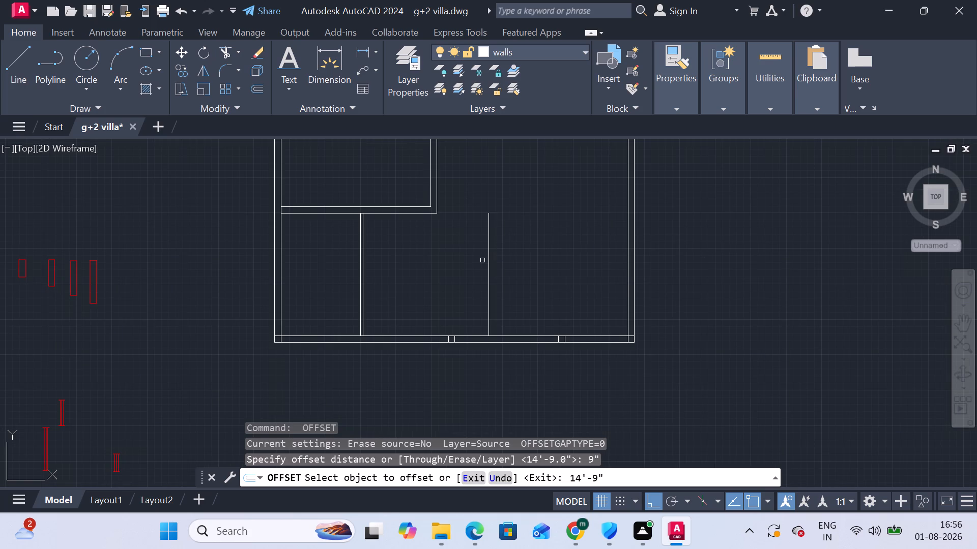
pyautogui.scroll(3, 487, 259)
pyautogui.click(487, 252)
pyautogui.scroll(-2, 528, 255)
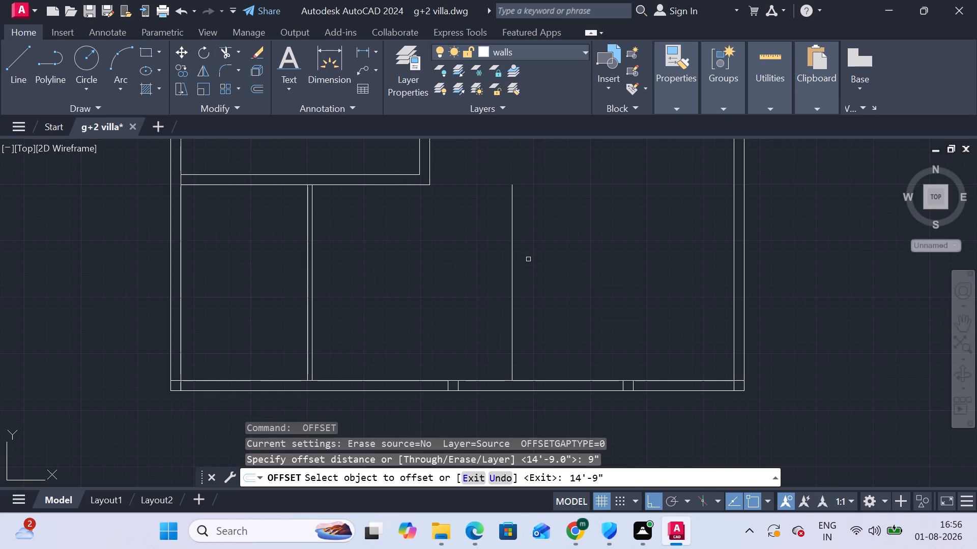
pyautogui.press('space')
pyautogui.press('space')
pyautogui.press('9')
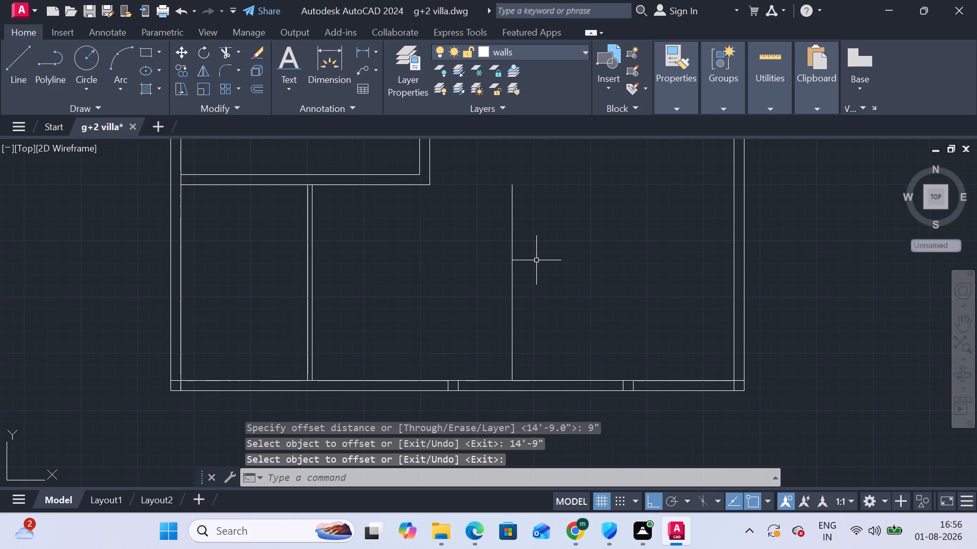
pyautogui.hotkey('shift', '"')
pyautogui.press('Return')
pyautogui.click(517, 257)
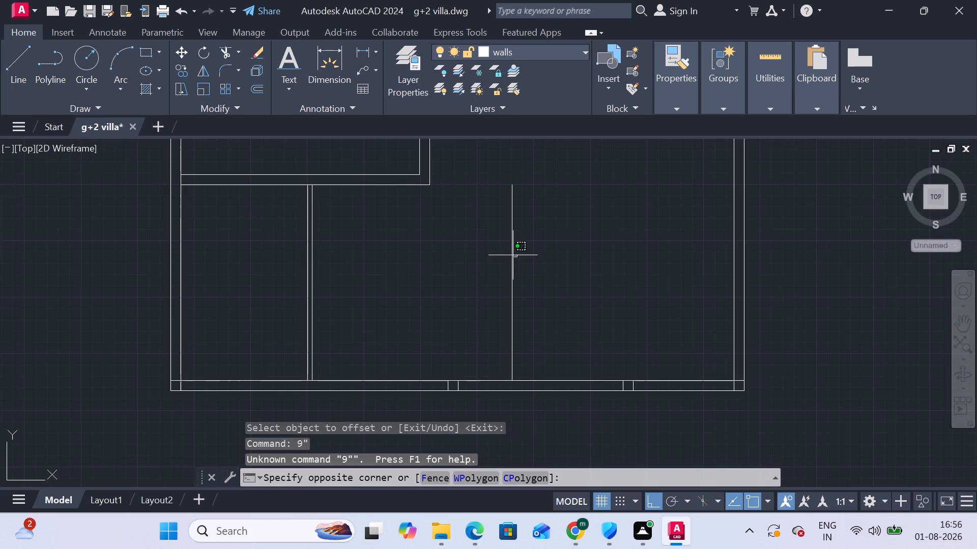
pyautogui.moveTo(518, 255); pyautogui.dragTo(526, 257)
# Offset the vertical line marking the middle room's east side 9" to the east to form a wall.
pyautogui.press('space')
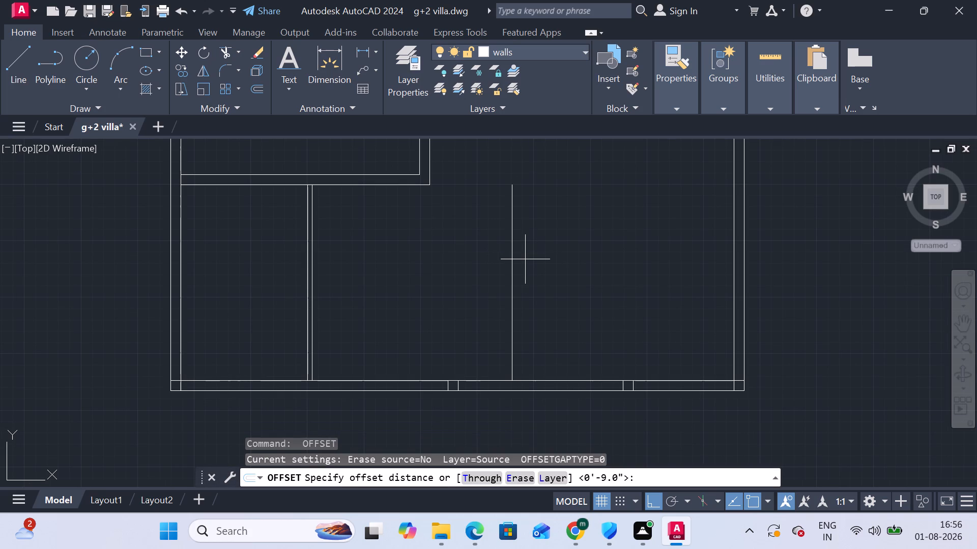
pyautogui.write('9"')
pyautogui.press('Return')
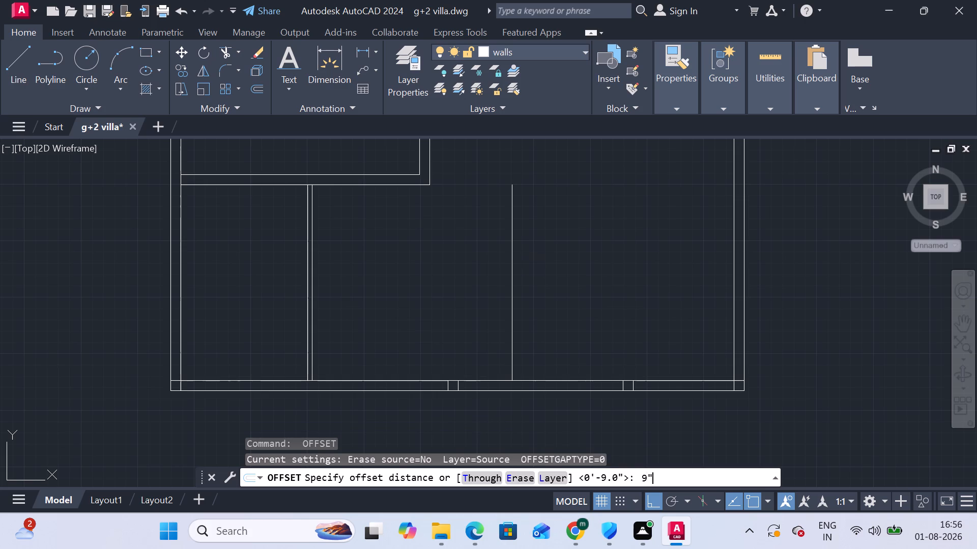
pyautogui.click(513, 260)
pyautogui.click(533, 255)
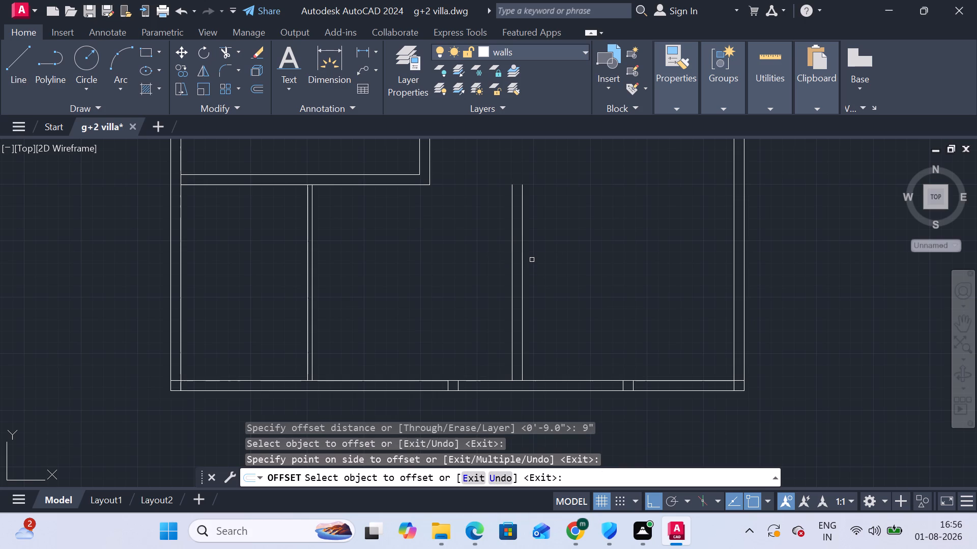
pyautogui.press('space')
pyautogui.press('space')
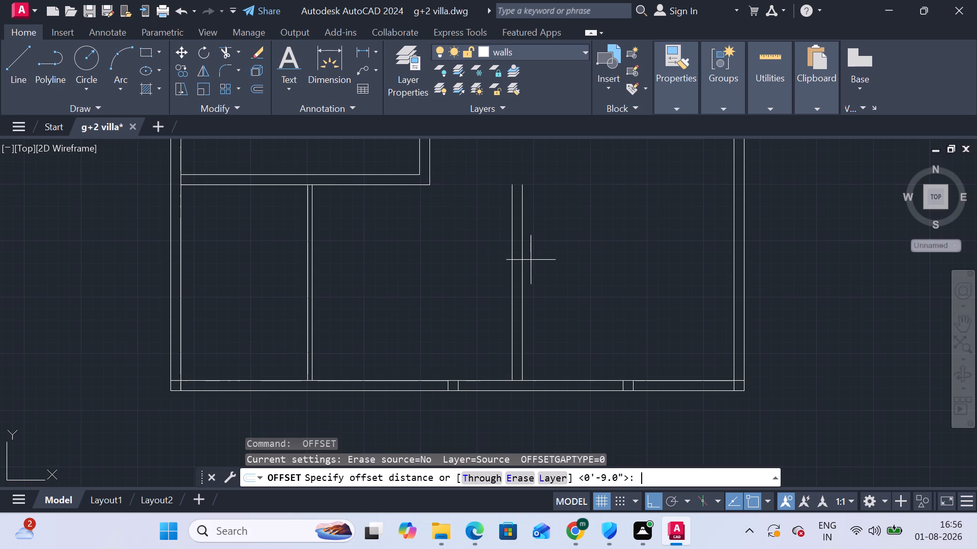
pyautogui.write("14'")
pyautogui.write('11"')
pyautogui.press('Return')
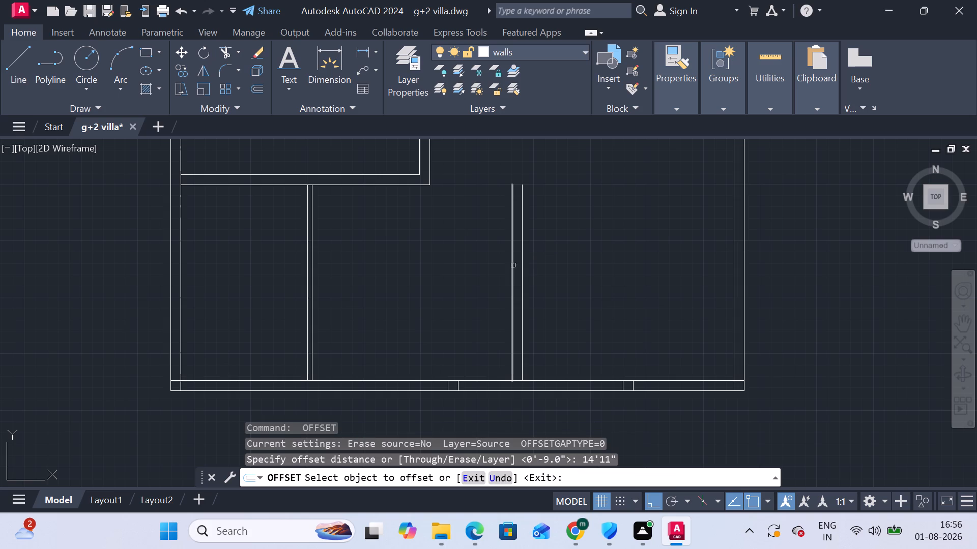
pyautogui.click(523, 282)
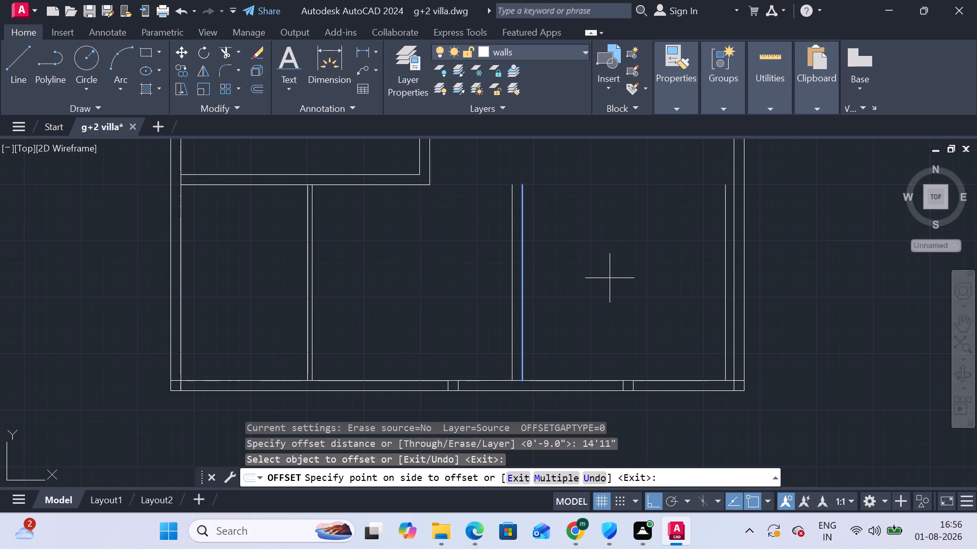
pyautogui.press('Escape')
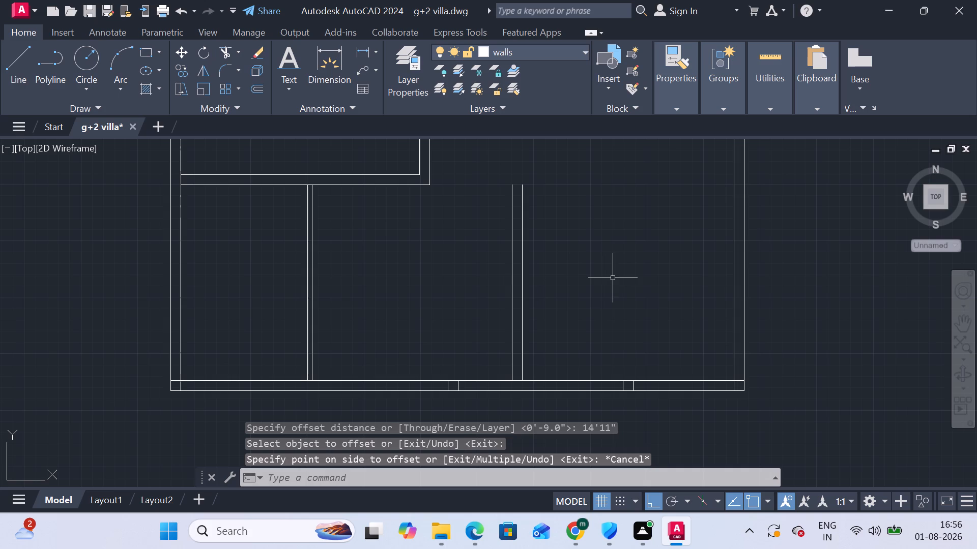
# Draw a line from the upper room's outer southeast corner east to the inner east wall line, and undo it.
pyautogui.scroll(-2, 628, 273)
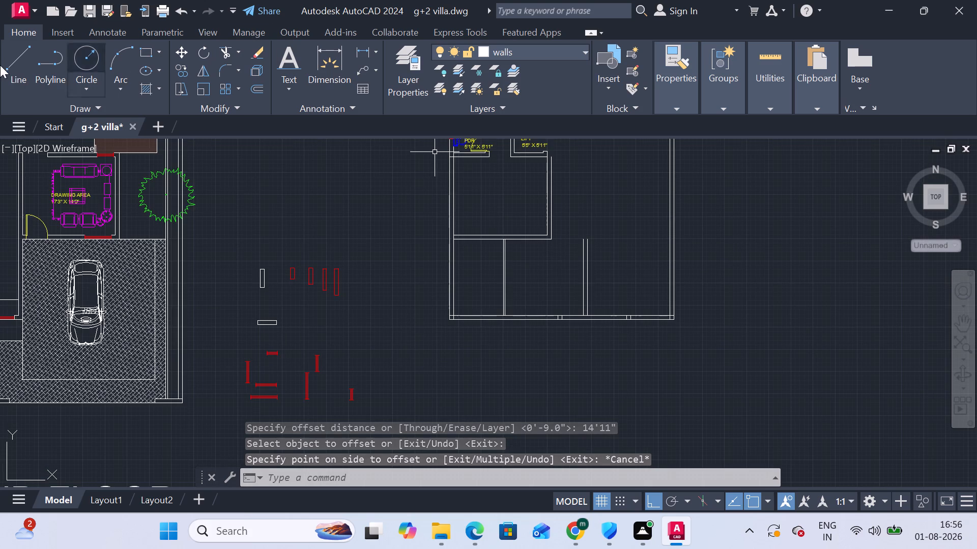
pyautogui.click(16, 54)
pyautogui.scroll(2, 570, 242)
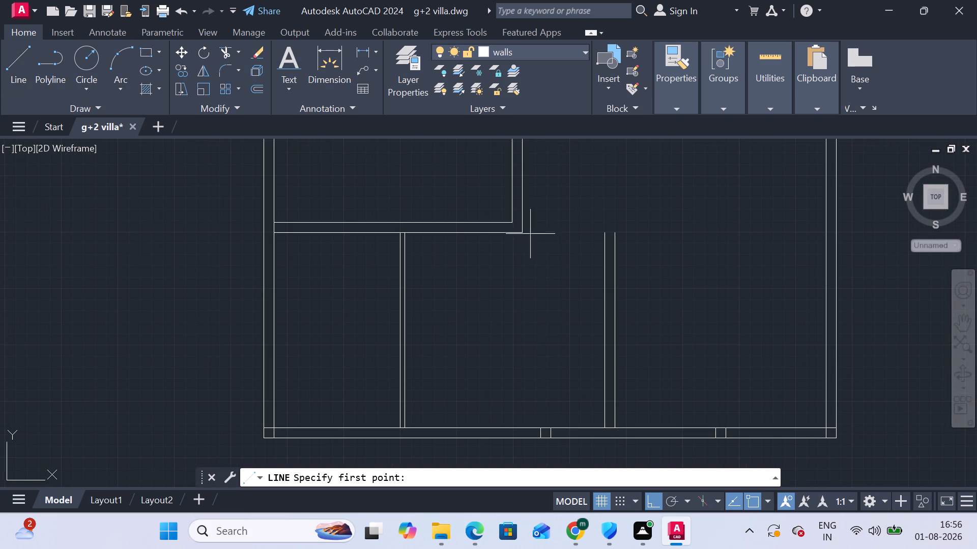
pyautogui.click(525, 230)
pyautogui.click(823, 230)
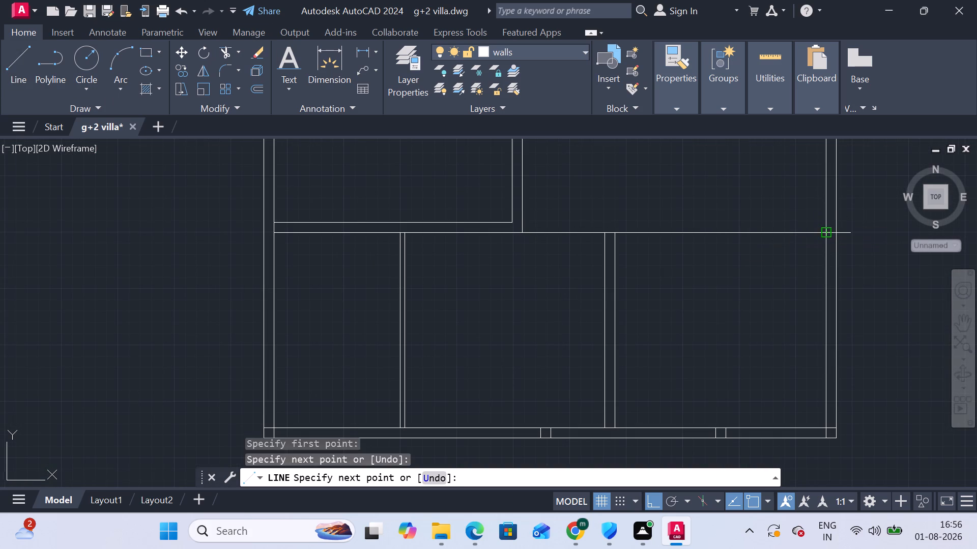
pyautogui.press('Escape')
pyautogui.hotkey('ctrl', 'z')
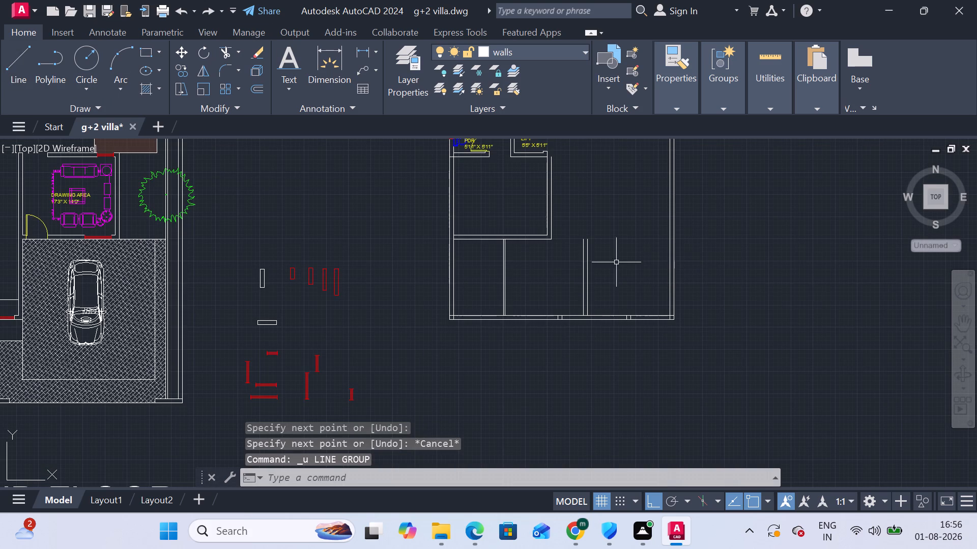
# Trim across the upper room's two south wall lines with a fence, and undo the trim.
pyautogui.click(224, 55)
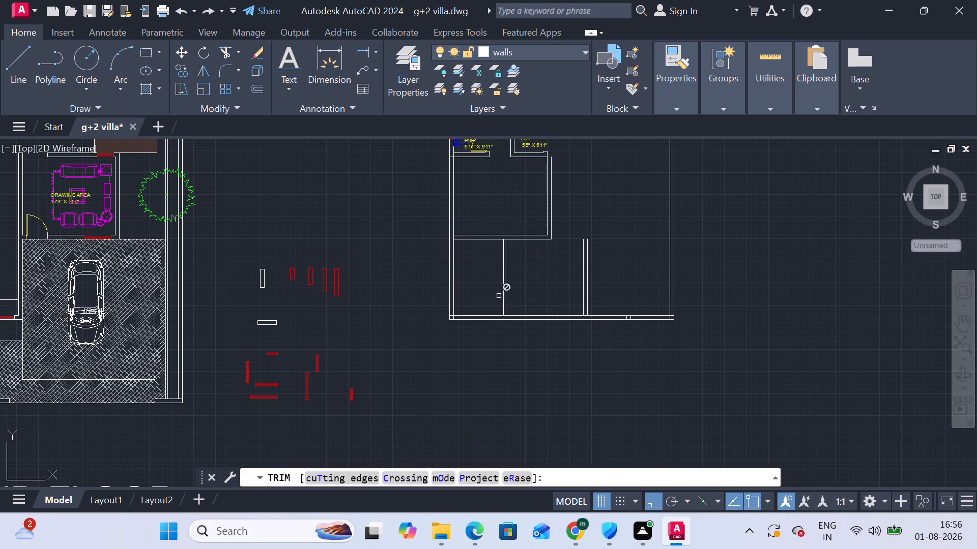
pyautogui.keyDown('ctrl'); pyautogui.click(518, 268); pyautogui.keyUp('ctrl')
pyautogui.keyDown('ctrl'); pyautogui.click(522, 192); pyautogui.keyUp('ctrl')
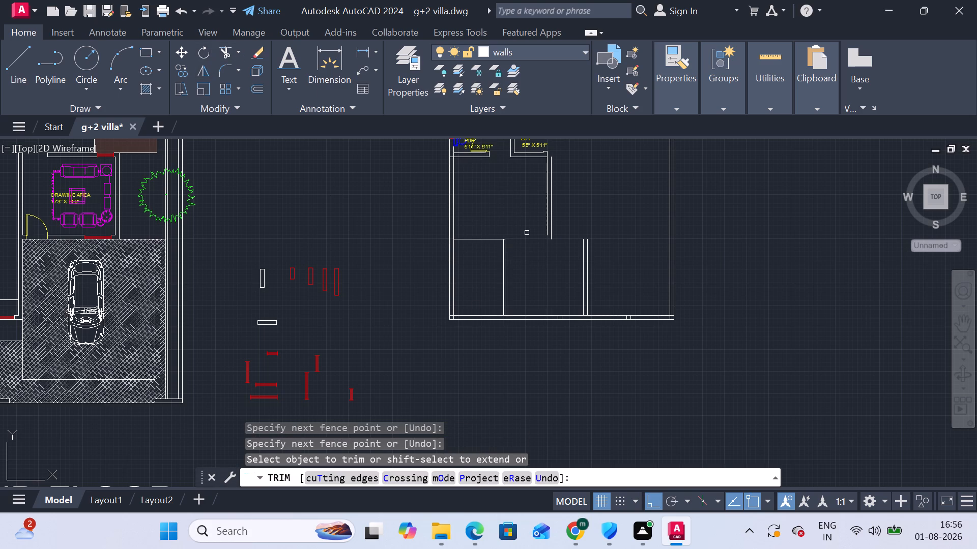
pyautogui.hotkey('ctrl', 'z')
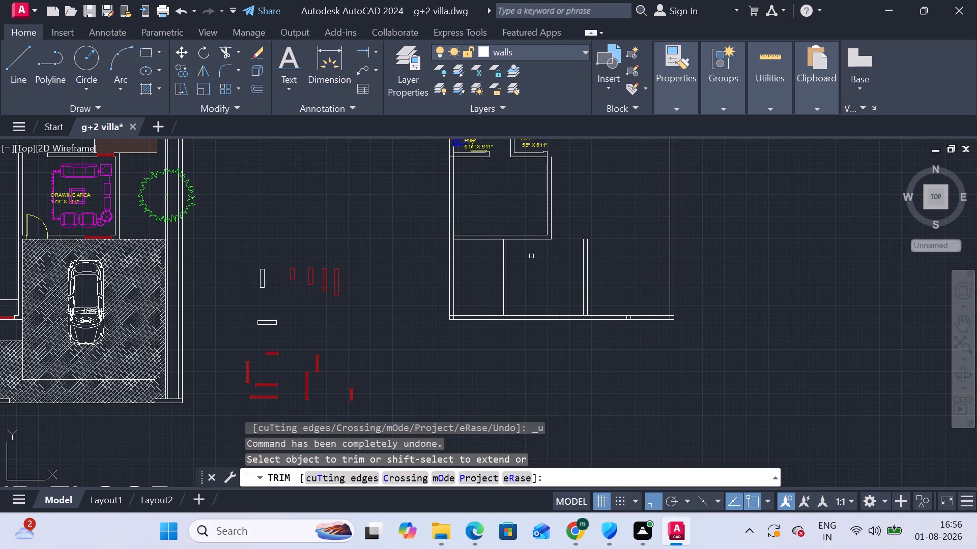
# Extend the upper room's two south wall lines east and west to the outer lines of the plan's exterior walls.
pyautogui.keyDown('shift'); pyautogui.click(533, 256); pyautogui.keyUp('shift')
pyautogui.keyDown('shift'); pyautogui.click(519, 221); pyautogui.keyUp('shift')
pyautogui.keyDown('shift'); pyautogui.click(539, 256); pyautogui.keyUp('shift')
pyautogui.keyDown('shift'); pyautogui.click(534, 228); pyautogui.keyUp('shift')
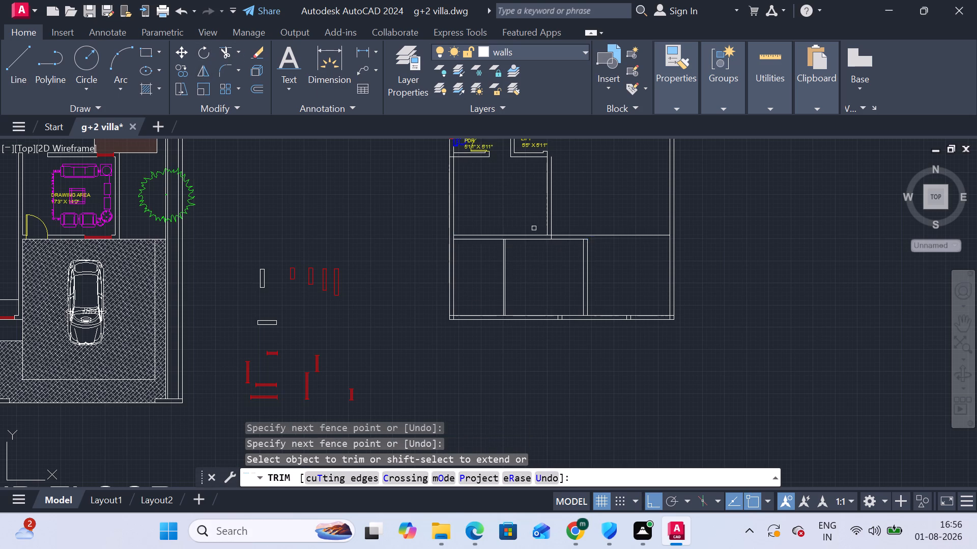
pyautogui.keyDown('shift'); pyautogui.click(544, 260); pyautogui.keyUp('shift')
pyautogui.keyDown('shift'); pyautogui.click(533, 221); pyautogui.keyUp('shift')
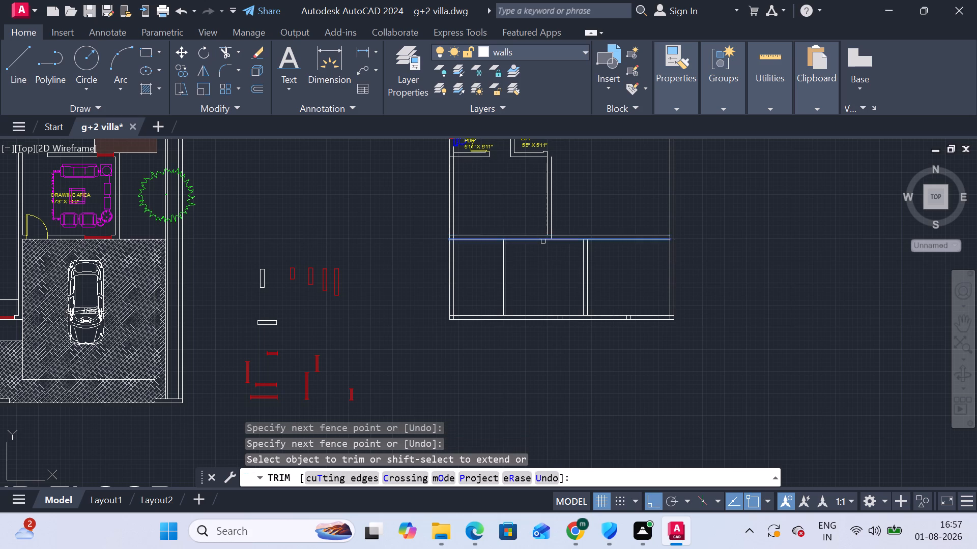
pyautogui.keyDown('shift'); pyautogui.click(547, 254); pyautogui.keyUp('shift')
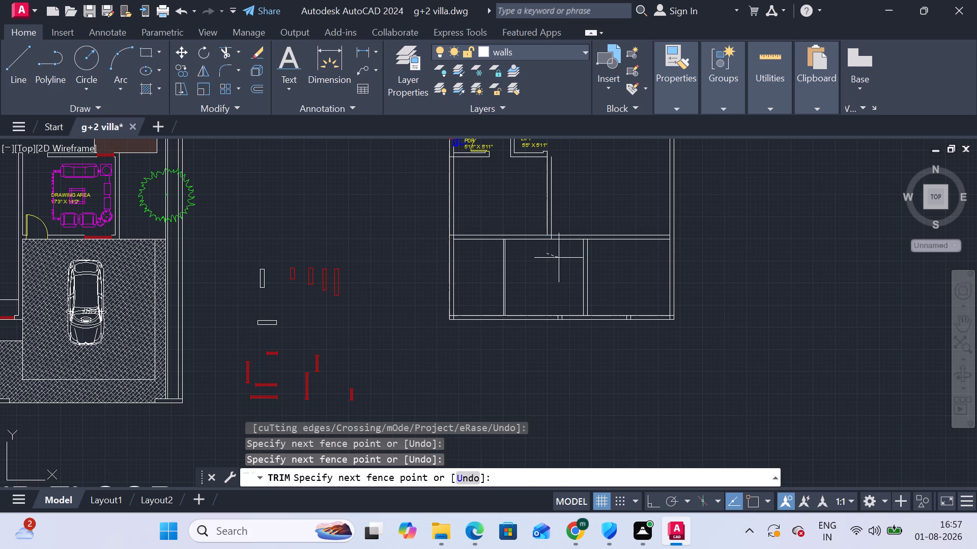
pyautogui.keyDown('shift'); pyautogui.click(566, 253); pyautogui.keyUp('shift')
pyautogui.keyDown('shift'); pyautogui.click(567, 262); pyautogui.keyUp('shift')
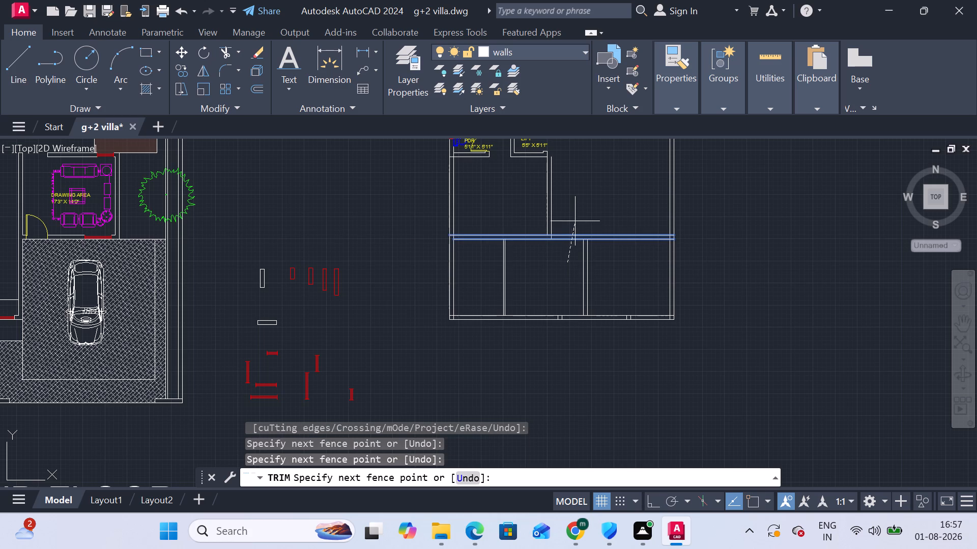
pyautogui.keyDown('shift'); pyautogui.click(579, 220); pyautogui.keyUp('shift')
pyautogui.keyDown('shift'); pyautogui.click(482, 251); pyautogui.keyUp('shift')
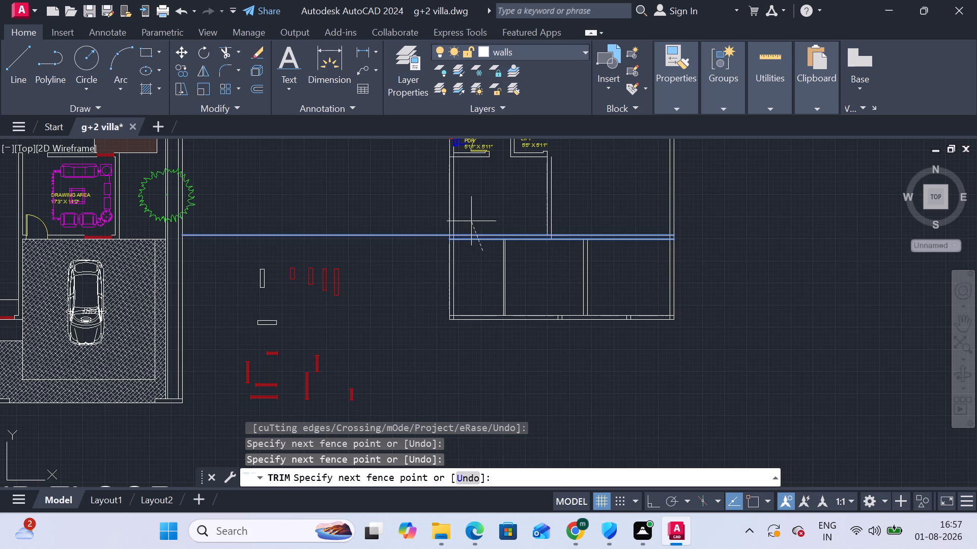
pyautogui.keyDown('shift'); pyautogui.click(464, 238); pyautogui.keyUp('shift')
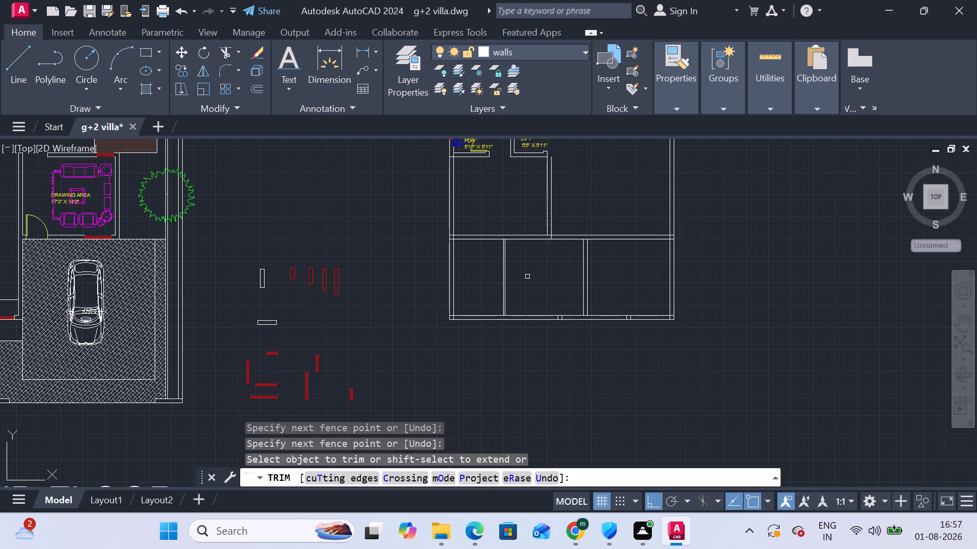
pyautogui.press('Escape')
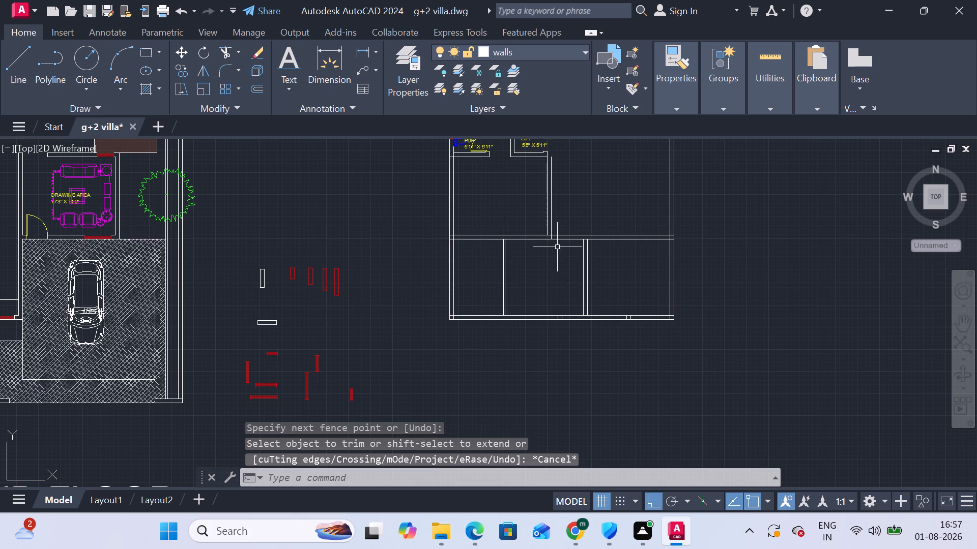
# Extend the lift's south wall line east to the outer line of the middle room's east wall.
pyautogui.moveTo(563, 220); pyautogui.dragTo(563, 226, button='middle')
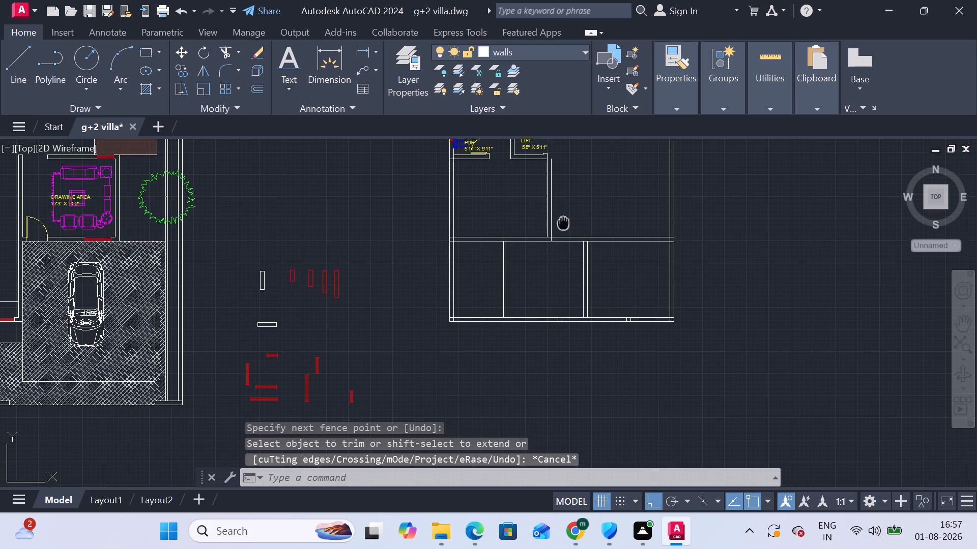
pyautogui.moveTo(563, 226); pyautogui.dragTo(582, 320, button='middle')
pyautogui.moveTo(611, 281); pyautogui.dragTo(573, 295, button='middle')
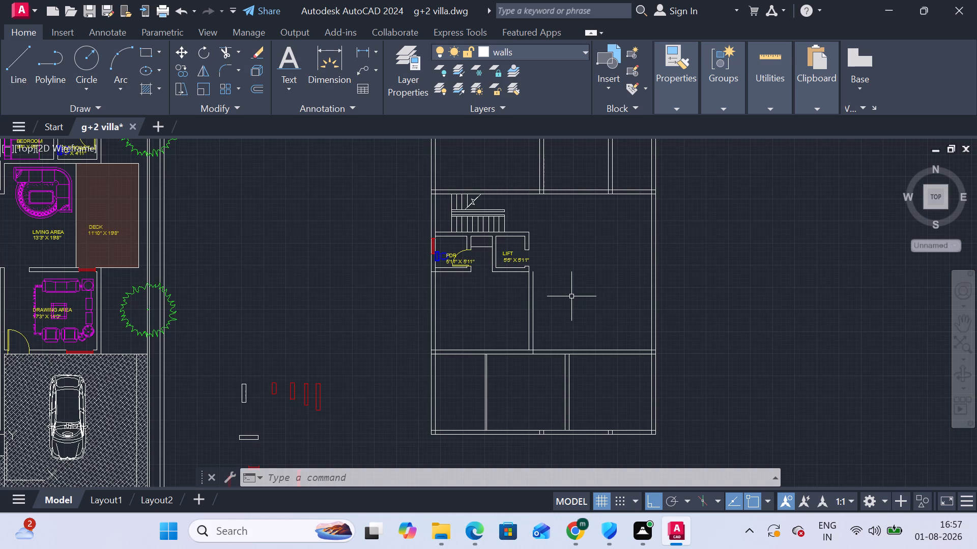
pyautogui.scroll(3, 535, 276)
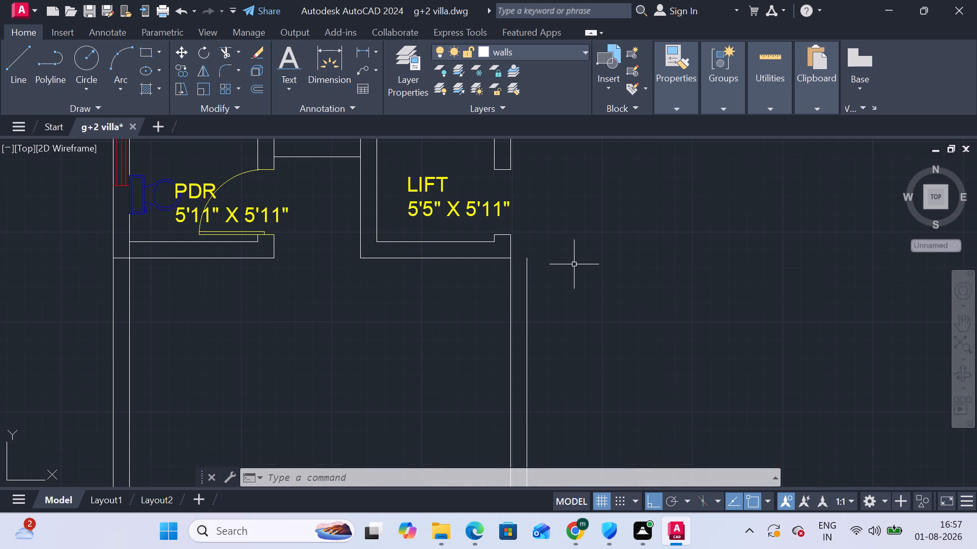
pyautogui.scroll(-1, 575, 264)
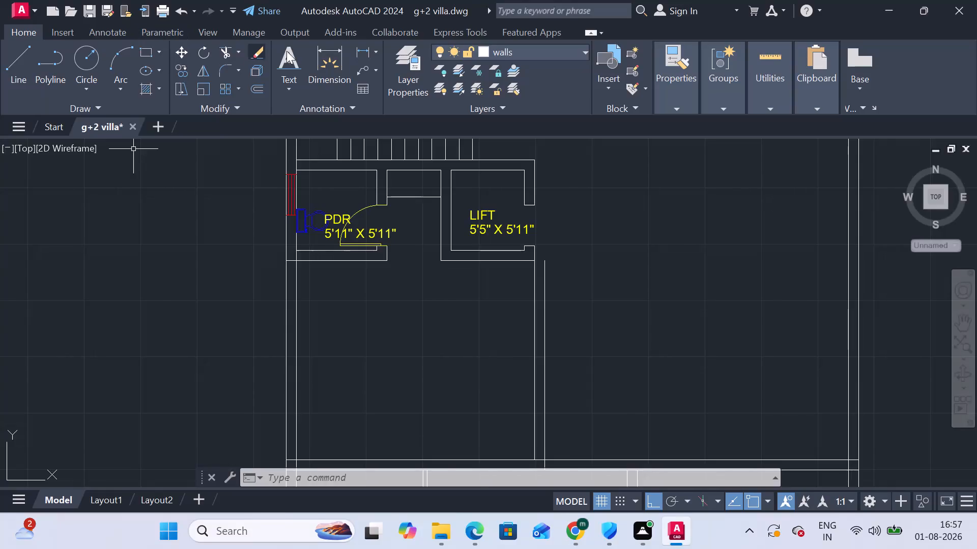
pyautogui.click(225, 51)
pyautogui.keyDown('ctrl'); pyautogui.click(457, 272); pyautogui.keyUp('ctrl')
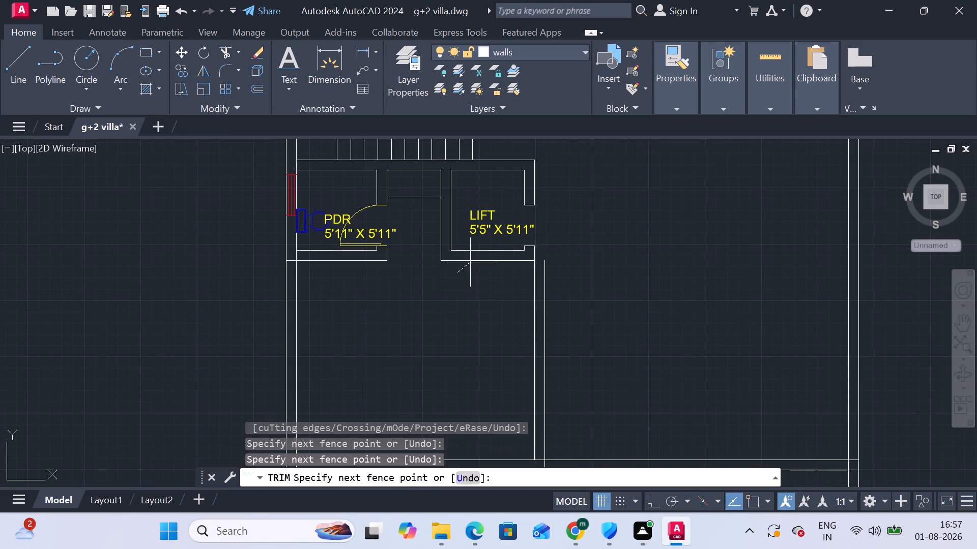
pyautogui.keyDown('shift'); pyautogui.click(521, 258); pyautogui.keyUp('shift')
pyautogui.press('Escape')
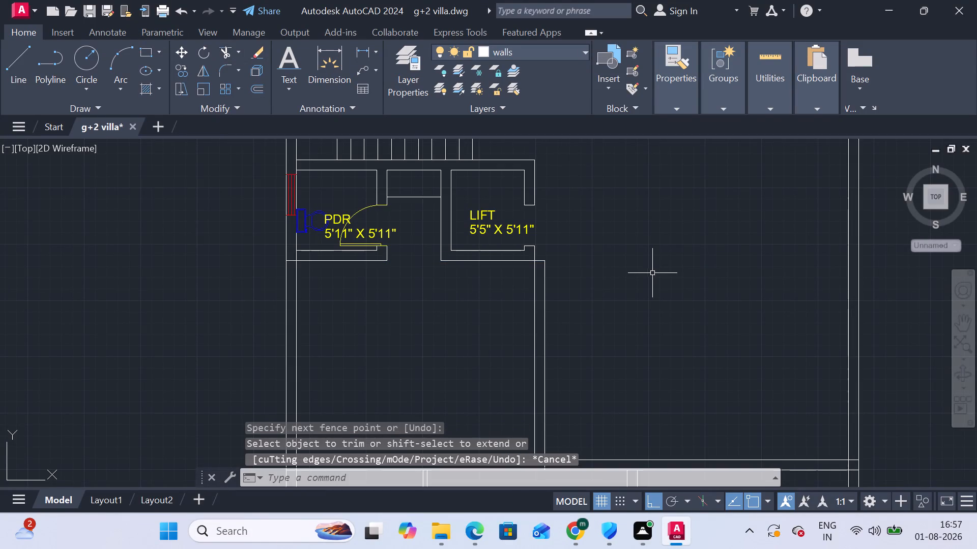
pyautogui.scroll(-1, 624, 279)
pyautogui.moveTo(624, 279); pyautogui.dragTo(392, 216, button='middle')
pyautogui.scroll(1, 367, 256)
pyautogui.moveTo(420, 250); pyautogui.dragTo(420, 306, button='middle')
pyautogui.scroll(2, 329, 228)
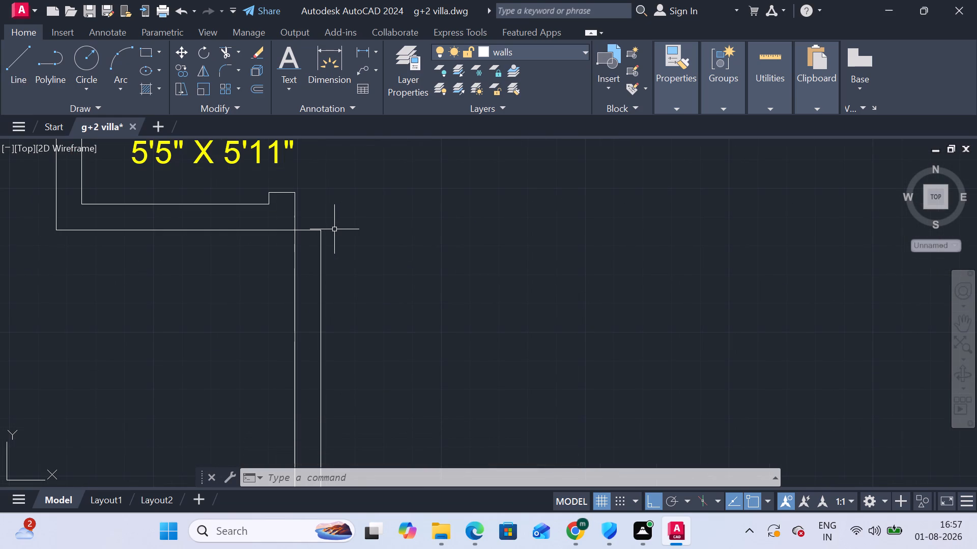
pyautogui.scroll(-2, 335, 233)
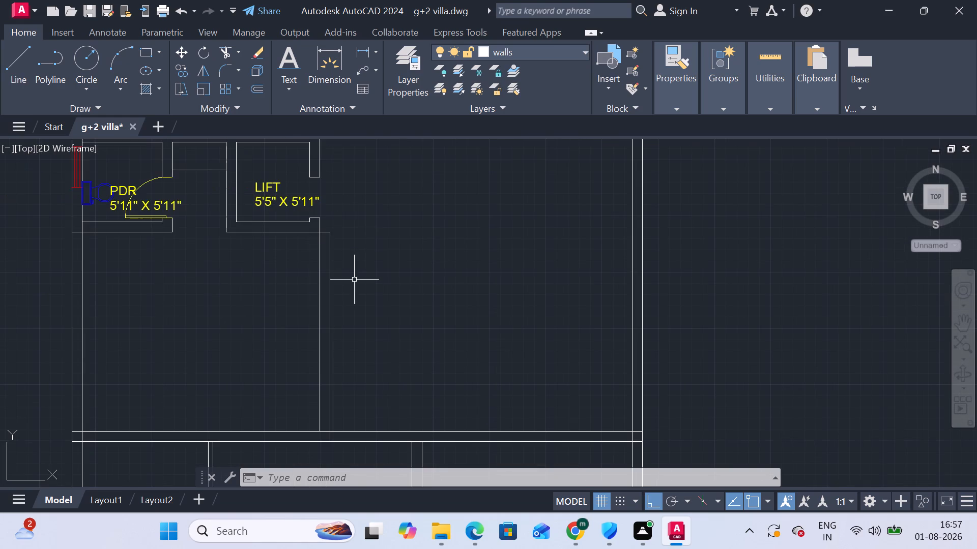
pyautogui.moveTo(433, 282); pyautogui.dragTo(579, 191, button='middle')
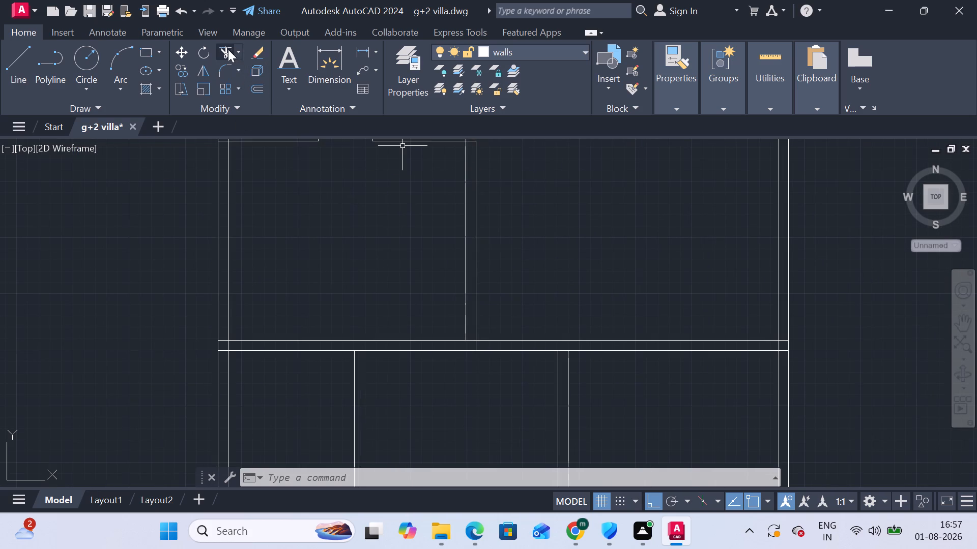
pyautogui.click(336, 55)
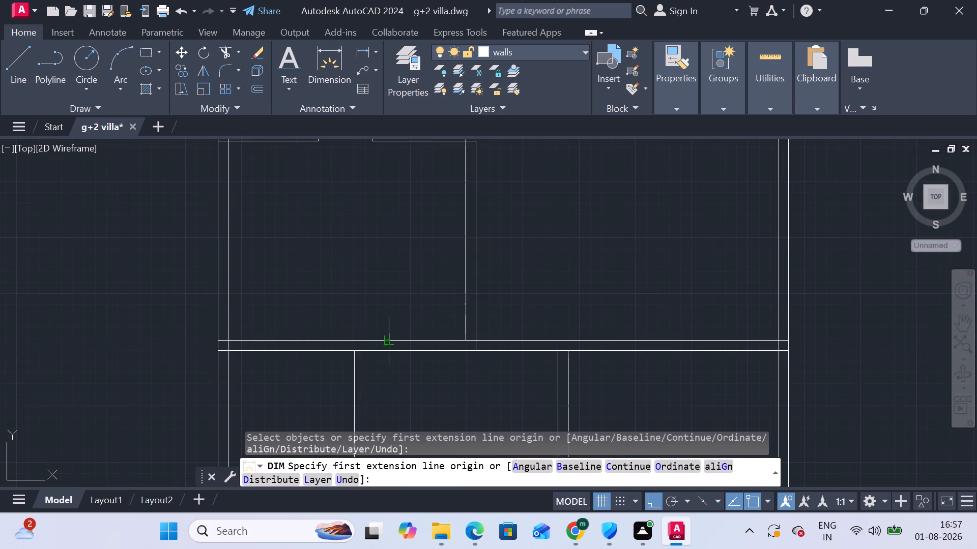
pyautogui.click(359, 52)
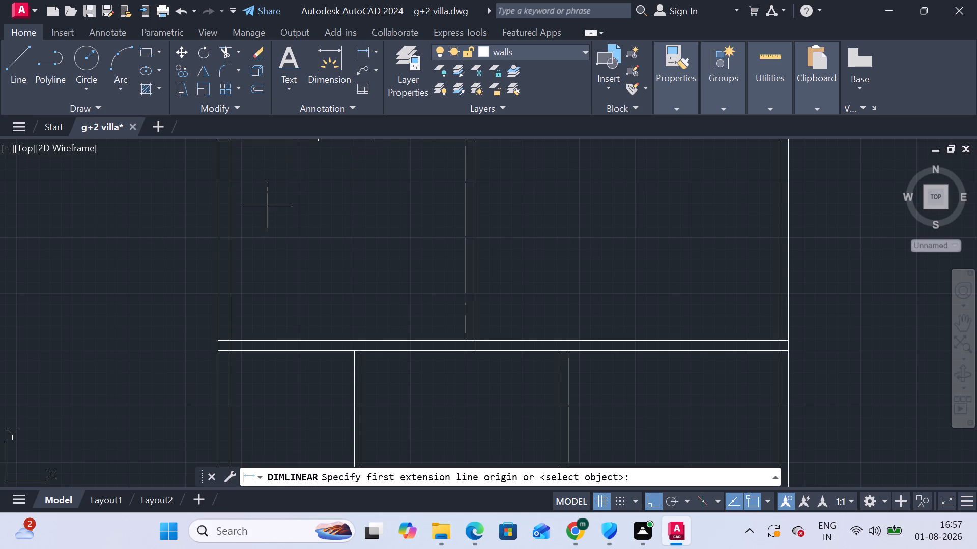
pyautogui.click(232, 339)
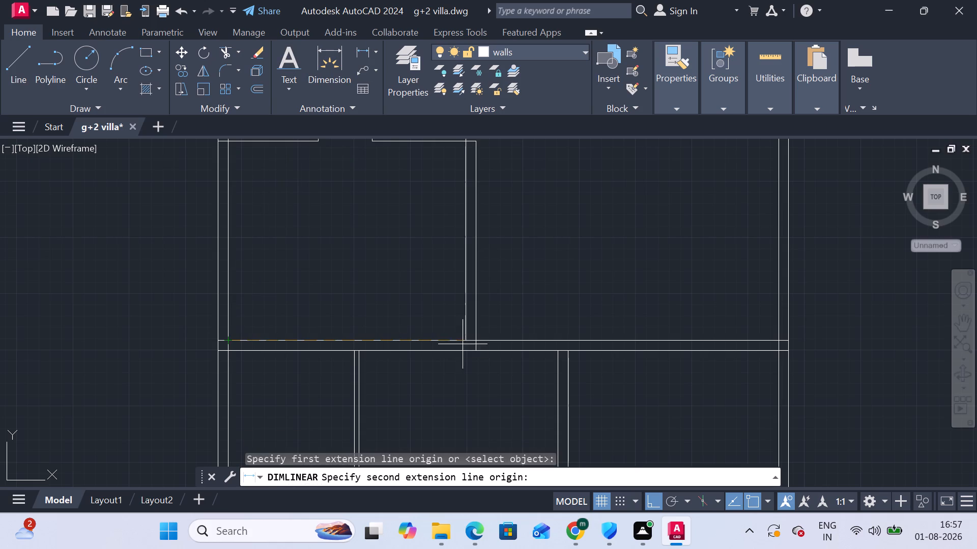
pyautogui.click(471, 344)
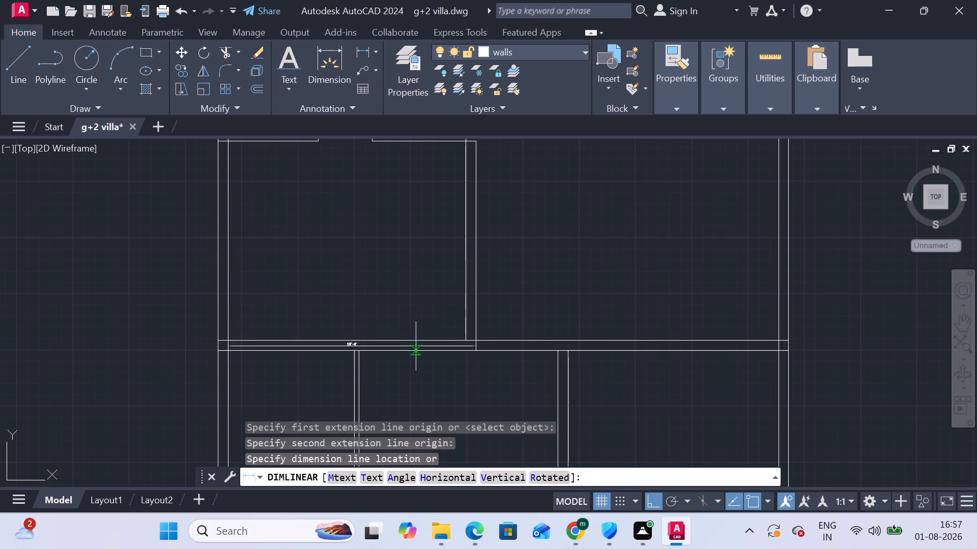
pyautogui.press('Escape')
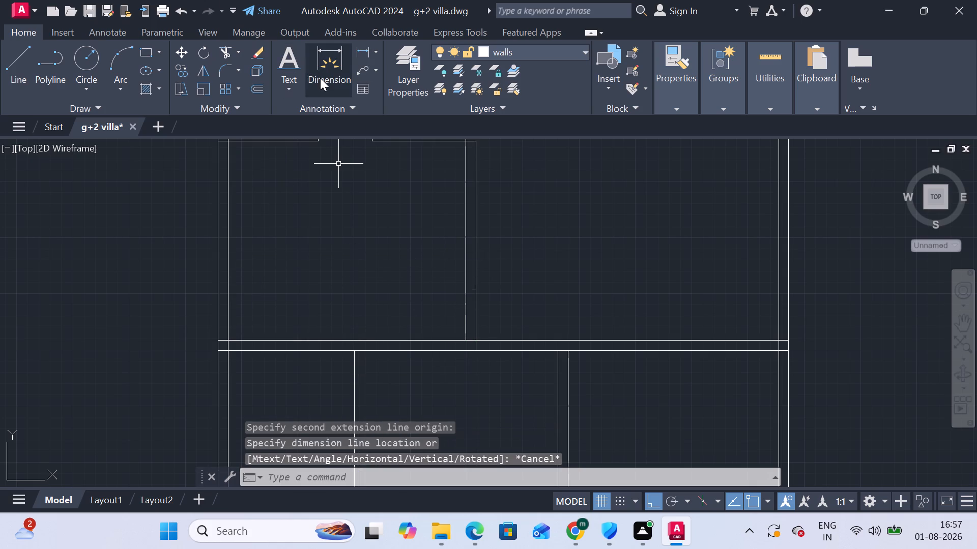
# Measure the middle room's clear width along its south wall, from the west wall's inner line to the east wall's inner line.
pyautogui.click(359, 56)
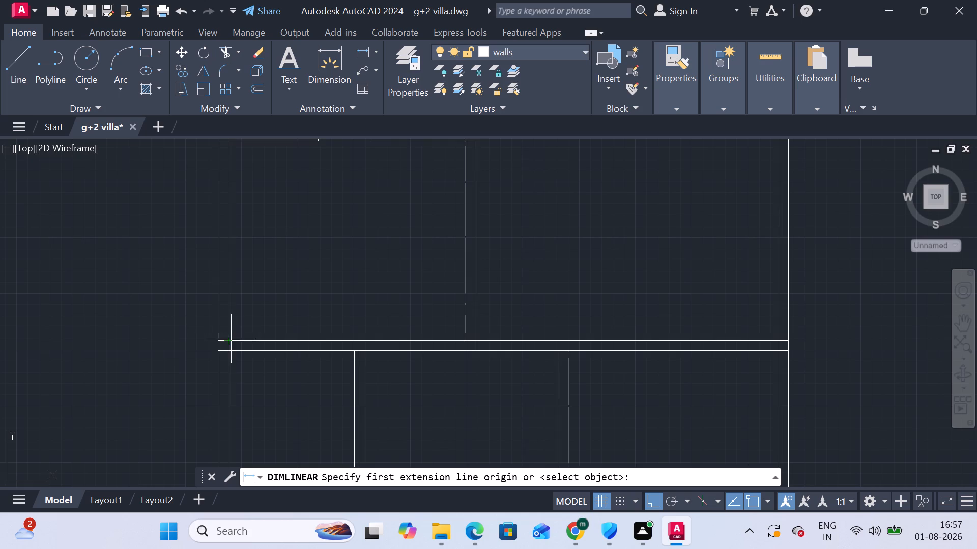
pyautogui.click(231, 339)
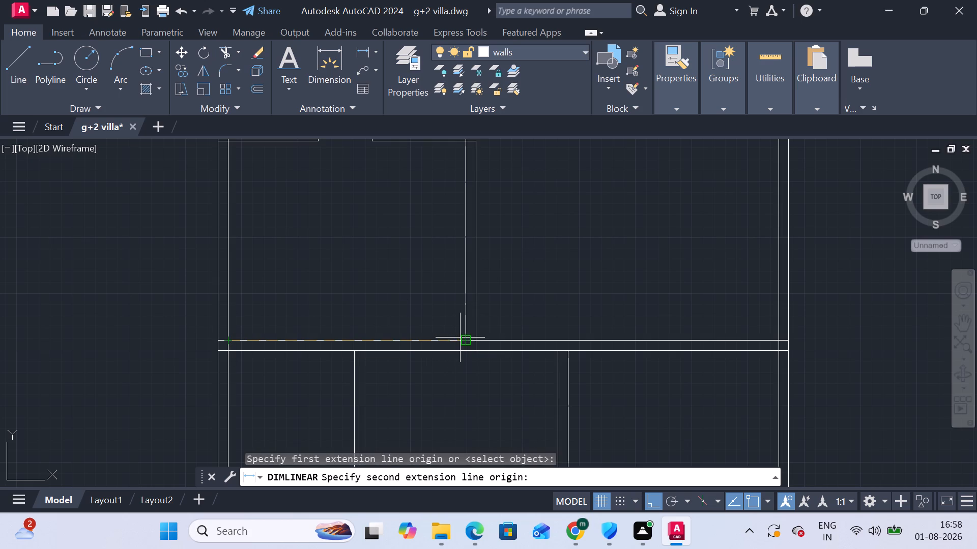
pyautogui.click(461, 338)
pyautogui.scroll(3, 357, 274)
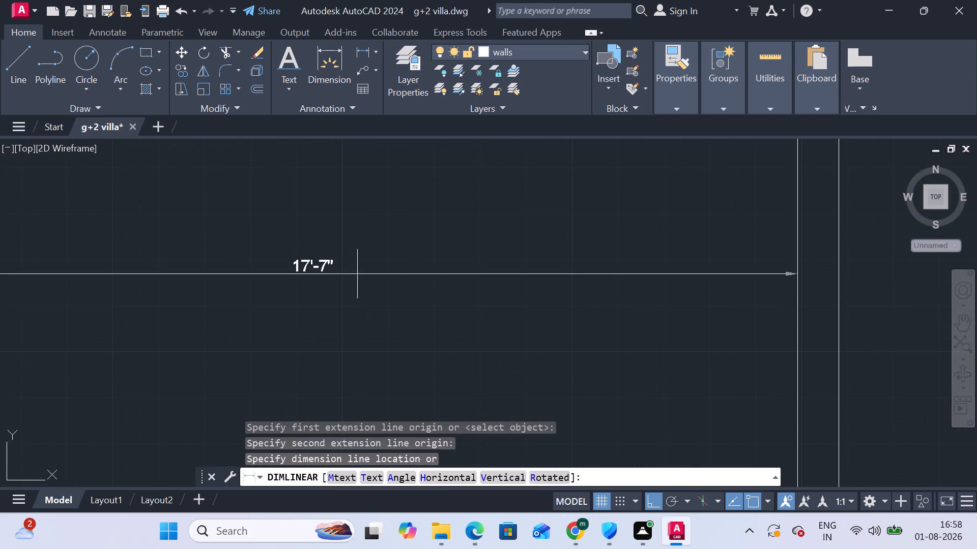
pyautogui.moveTo(379, 271); pyautogui.dragTo(379, 279, button='middle')
pyautogui.scroll(-2, 379, 281)
pyautogui.moveTo(436, 229); pyautogui.dragTo(445, 363, button='middle')
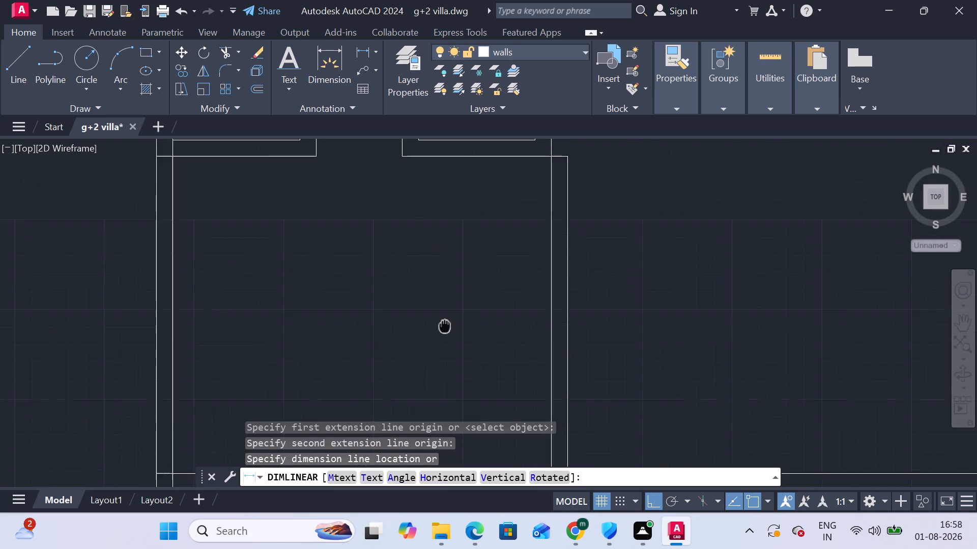
pyautogui.moveTo(445, 363); pyautogui.dragTo(445, 425, button='middle')
pyautogui.press('Escape')
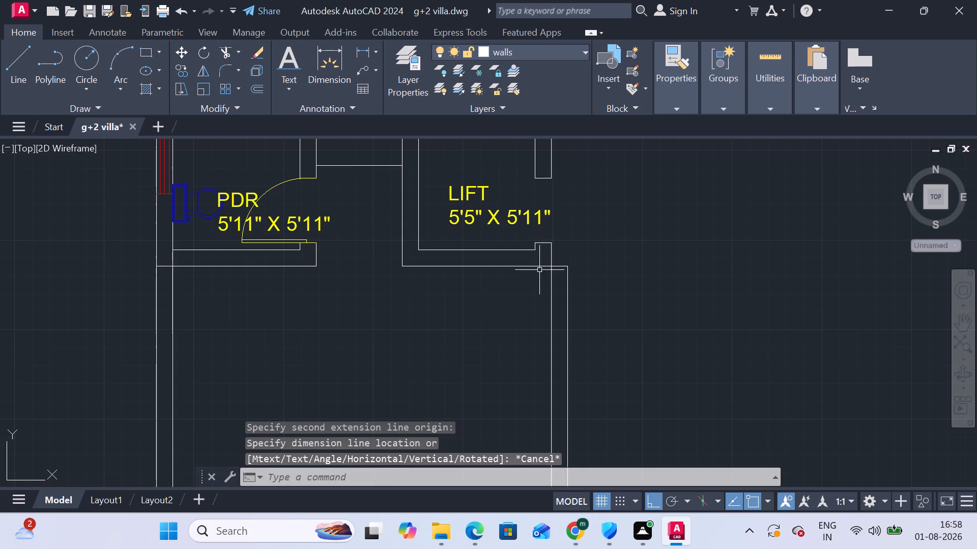
# Erase the outer line of the middle room's east wall, south of the lift.
pyautogui.scroll(3, 552, 267)
pyautogui.scroll(-2, 559, 269)
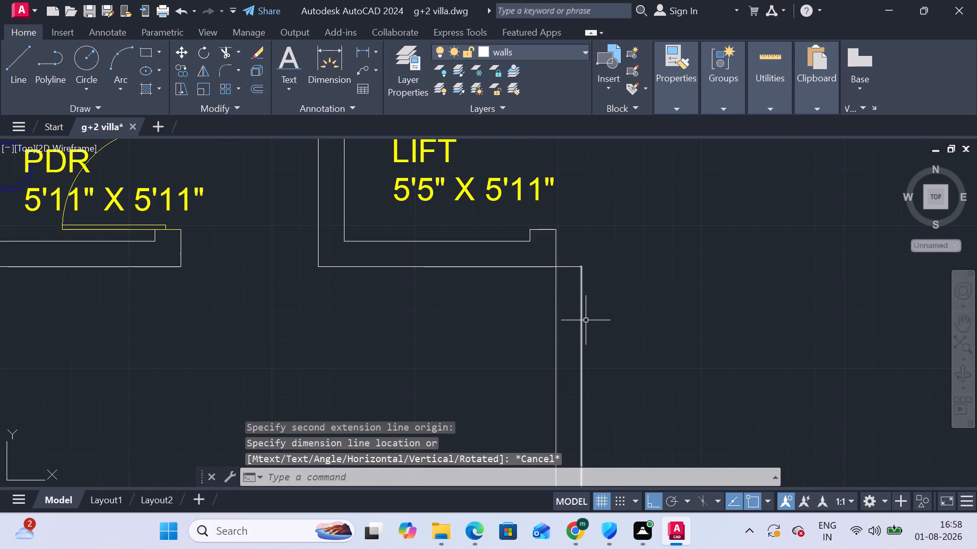
pyautogui.press('Escape')
pyautogui.click(610, 309)
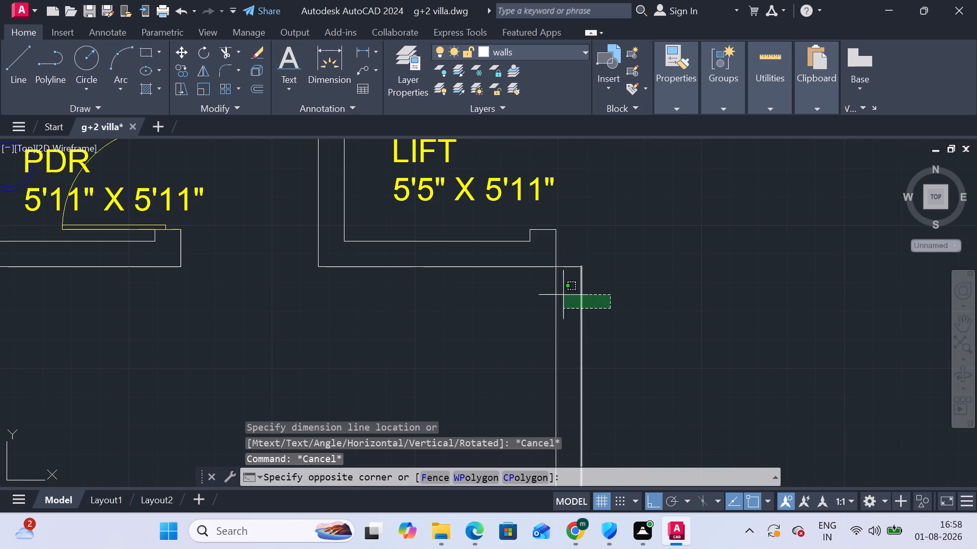
pyautogui.click(563, 295)
pyautogui.scroll(-3, 586, 301)
pyautogui.moveTo(625, 365); pyautogui.dragTo(634, 244, button='middle')
pyautogui.scroll(1, 601, 250)
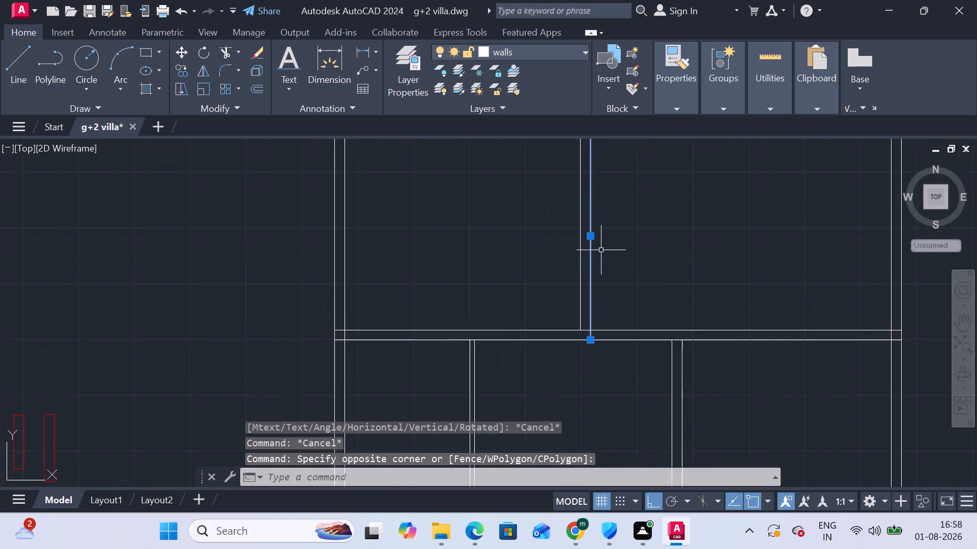
pyautogui.scroll(1, 601, 250)
pyautogui.press('Delete')
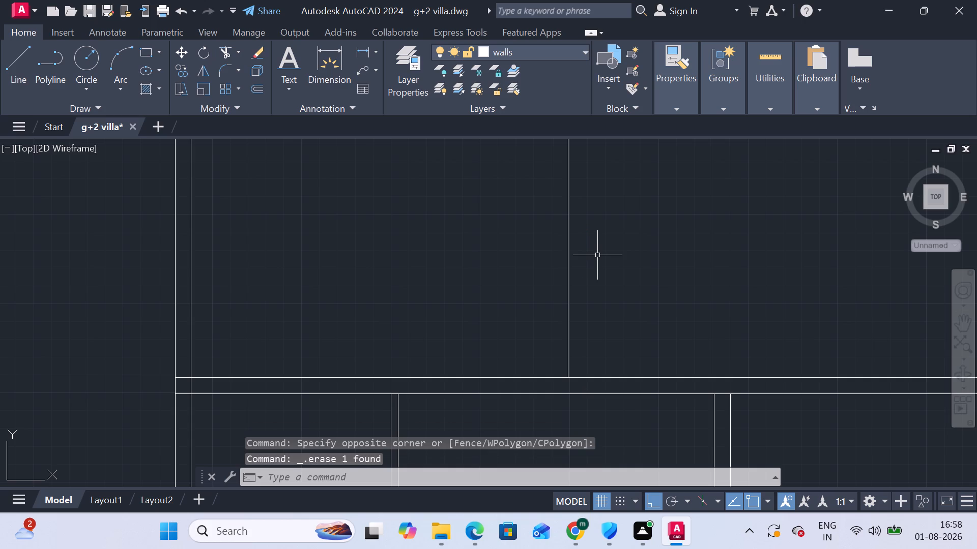
# Offset the middle room's remaining east wall line 9" to the west to form the wall in line with the lift.
pyautogui.click(254, 91)
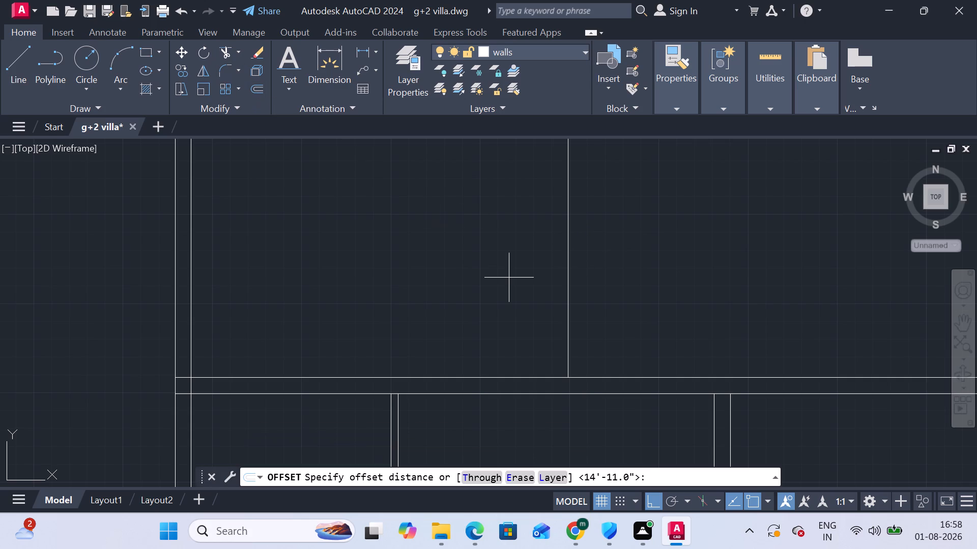
pyautogui.write('9"')
pyautogui.press('Return')
pyautogui.click(566, 282)
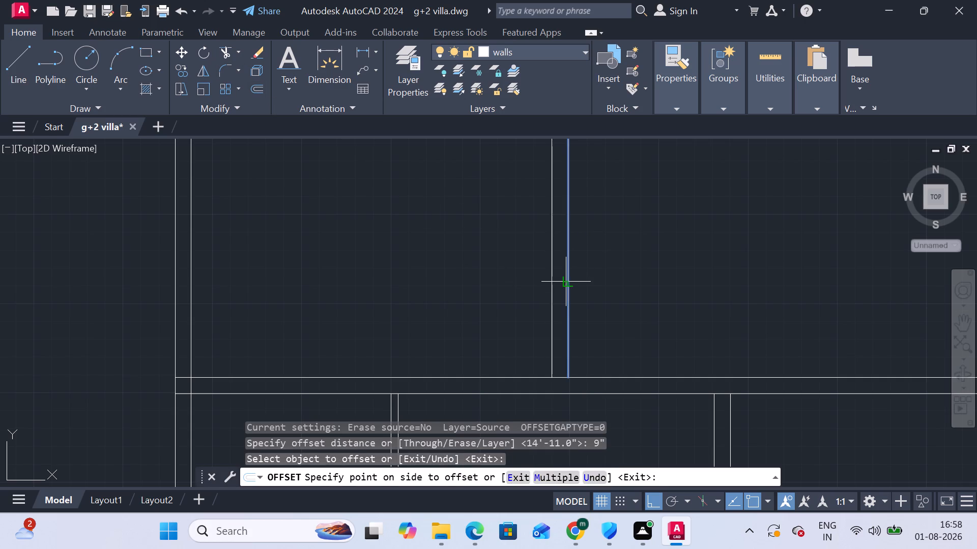
pyautogui.click(509, 285)
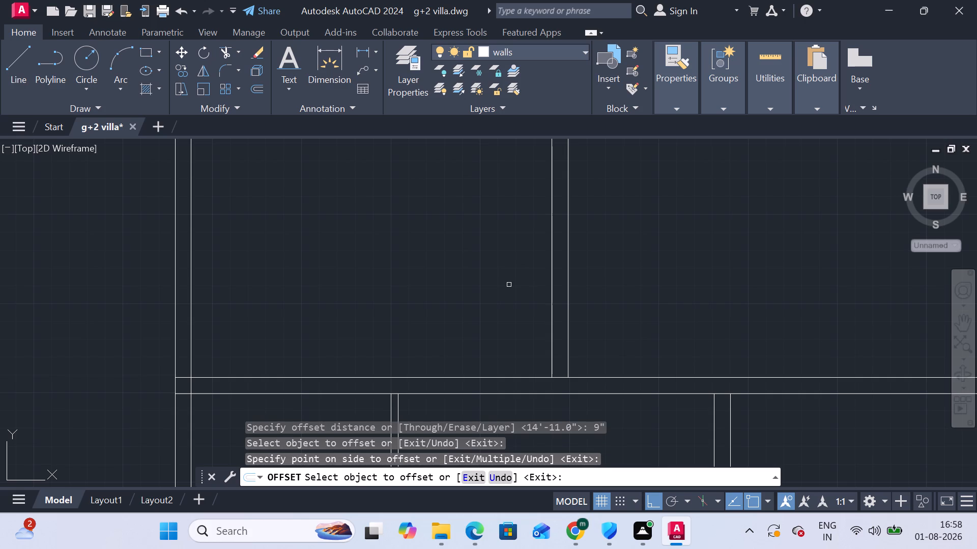
pyautogui.scroll(-2, 509, 286)
pyautogui.moveTo(523, 278); pyautogui.dragTo(439, 327, button='middle')
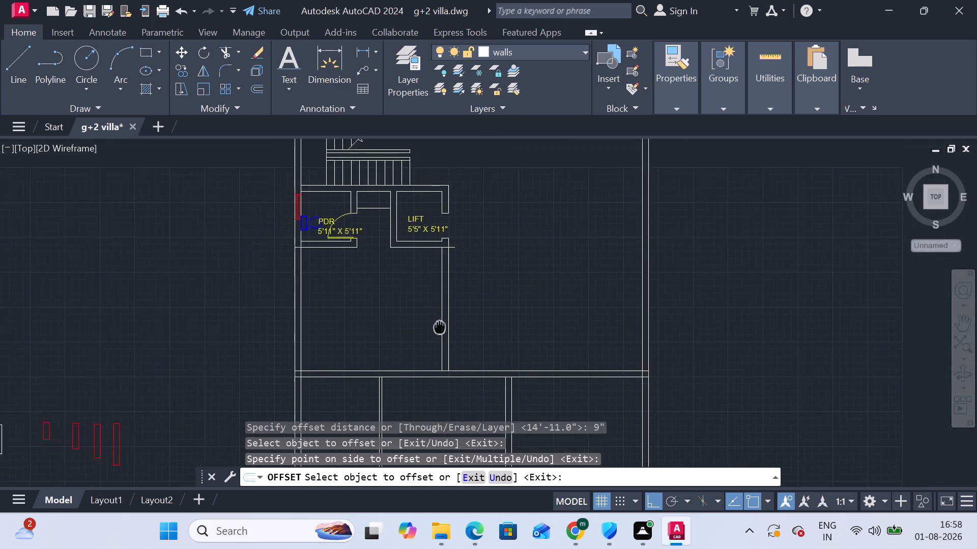
pyautogui.moveTo(439, 327); pyautogui.dragTo(366, 313, button='middle')
pyautogui.scroll(4, 371, 240)
pyautogui.click(397, 213)
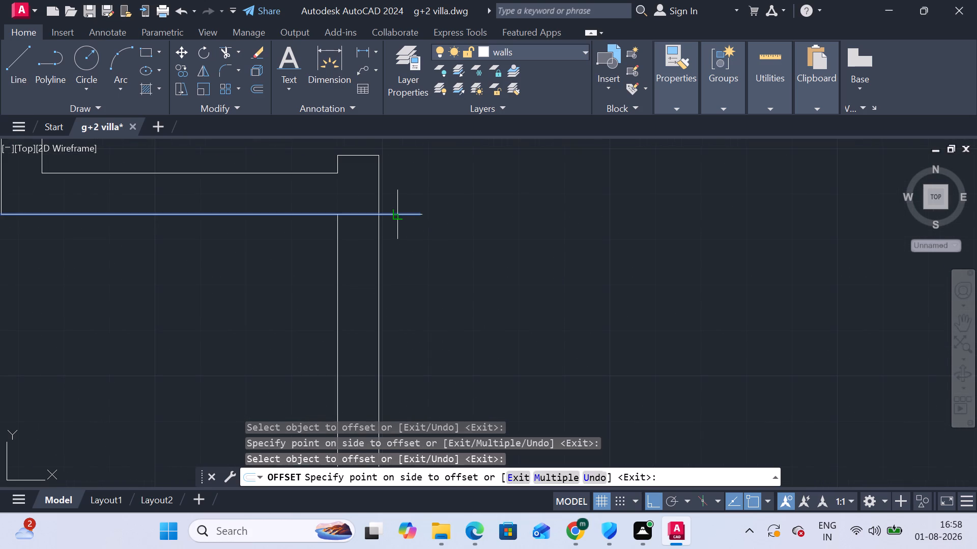
pyautogui.press('Escape')
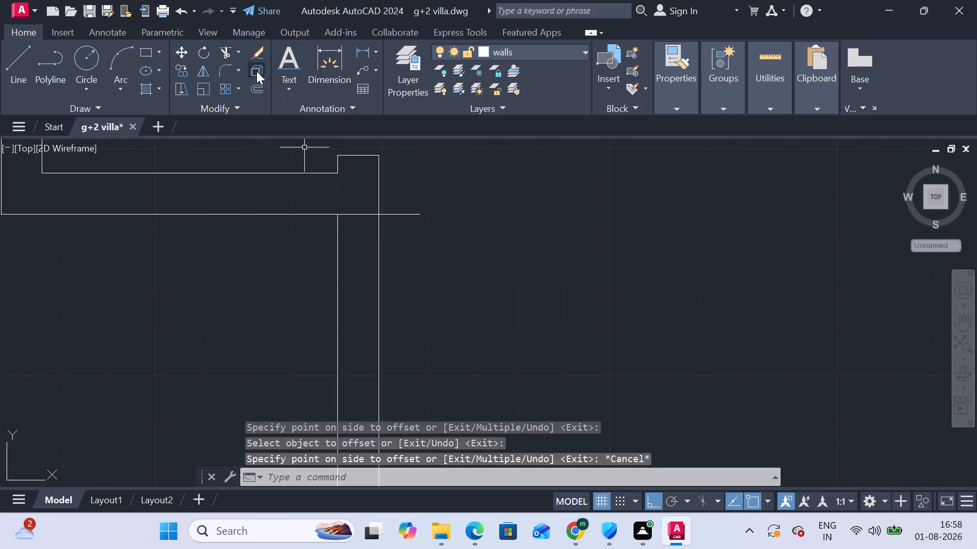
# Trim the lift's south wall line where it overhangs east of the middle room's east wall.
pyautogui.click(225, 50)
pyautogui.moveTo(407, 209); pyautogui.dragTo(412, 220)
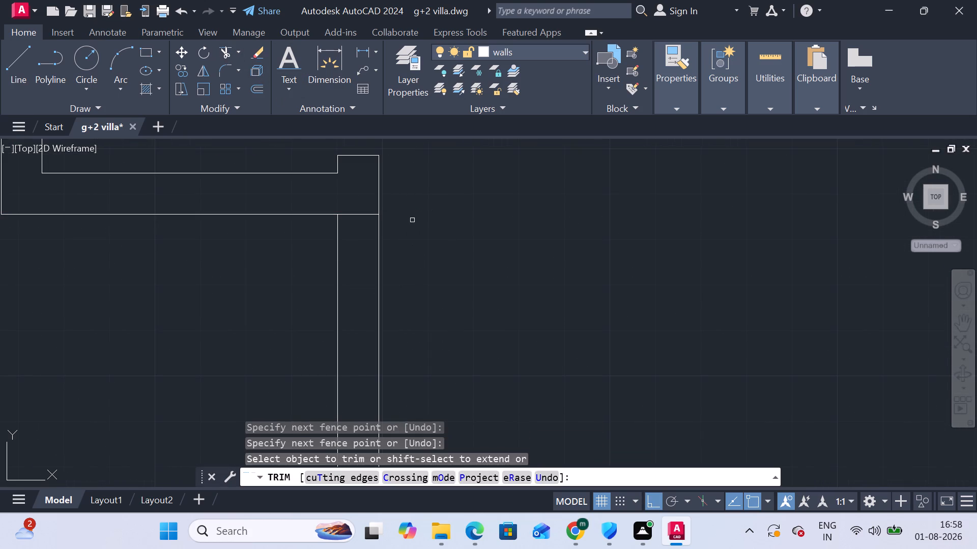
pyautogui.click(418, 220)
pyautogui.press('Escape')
# Offset the upper line of the wall along the middle room's south side 7'5" to the north.
pyautogui.scroll(-3, 419, 228)
pyautogui.moveTo(471, 312); pyautogui.dragTo(471, 306, button='middle')
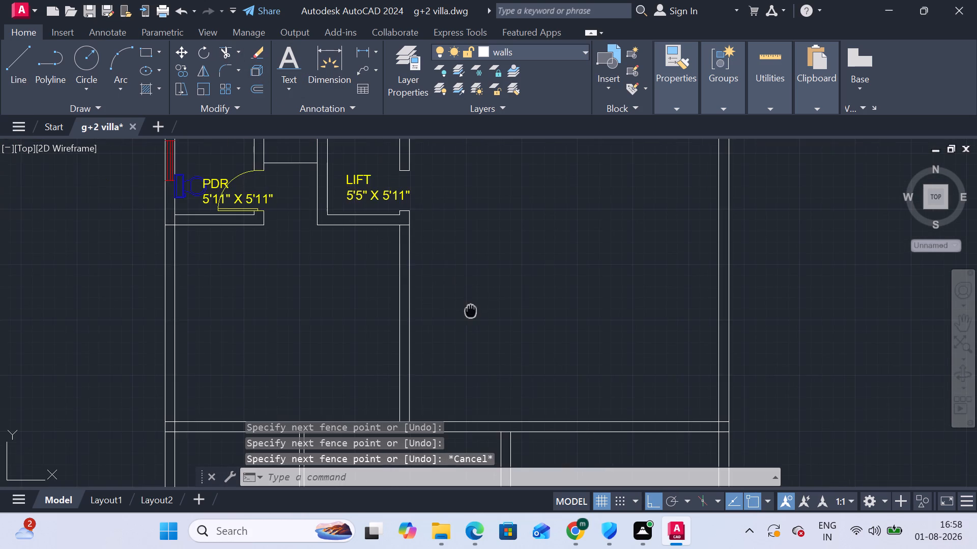
pyautogui.moveTo(471, 306); pyautogui.dragTo(487, 167, button='middle')
pyautogui.scroll(-2, 481, 200)
pyautogui.moveTo(487, 218); pyautogui.dragTo(413, 286, button='middle')
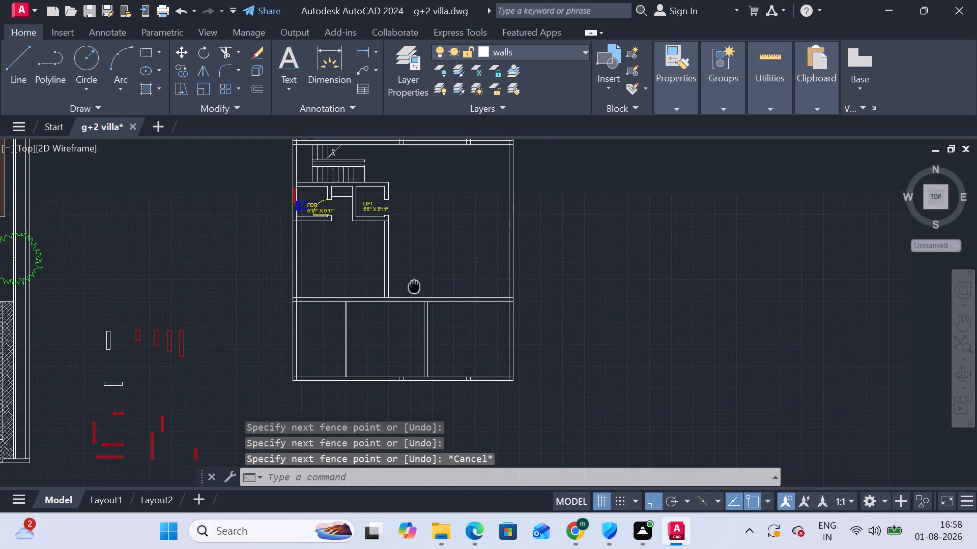
pyautogui.moveTo(413, 286); pyautogui.dragTo(348, 322, button='middle')
pyautogui.scroll(1, 363, 286)
pyautogui.moveTo(402, 289); pyautogui.dragTo(336, 296, button='middle')
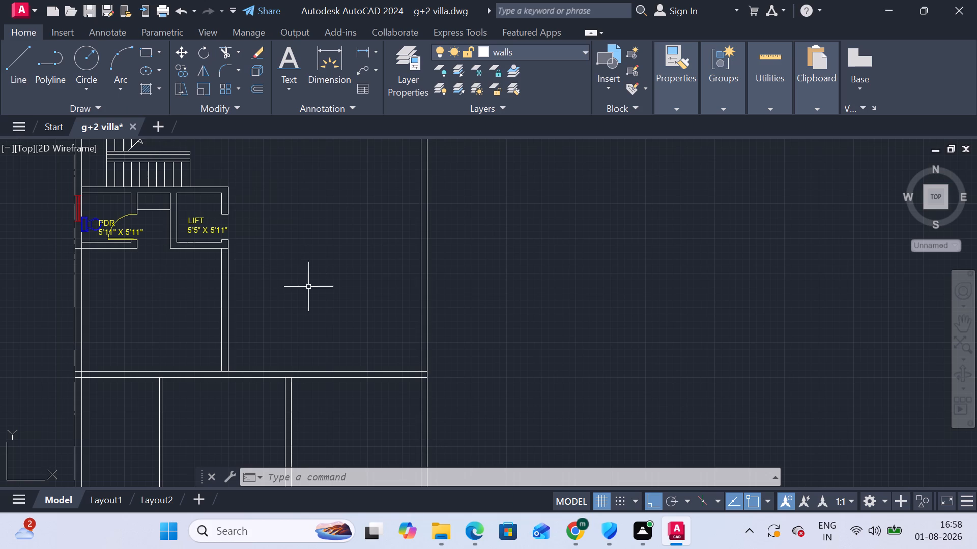
pyautogui.scroll(-1, 312, 326)
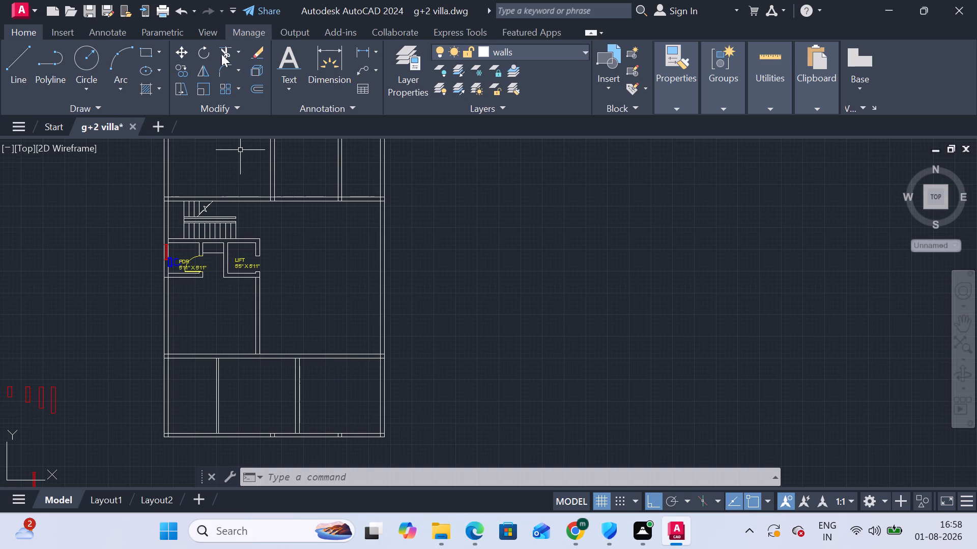
pyautogui.click(262, 89)
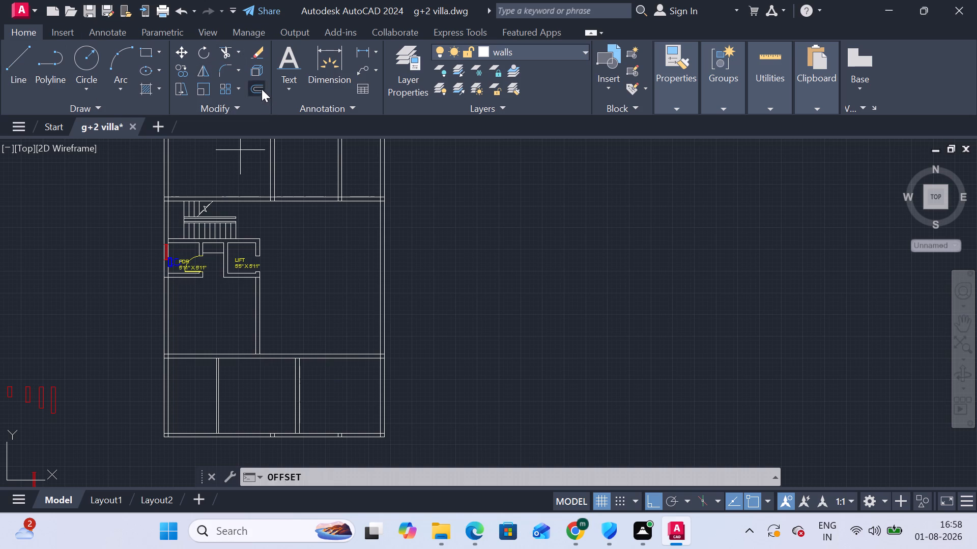
pyautogui.press('7')
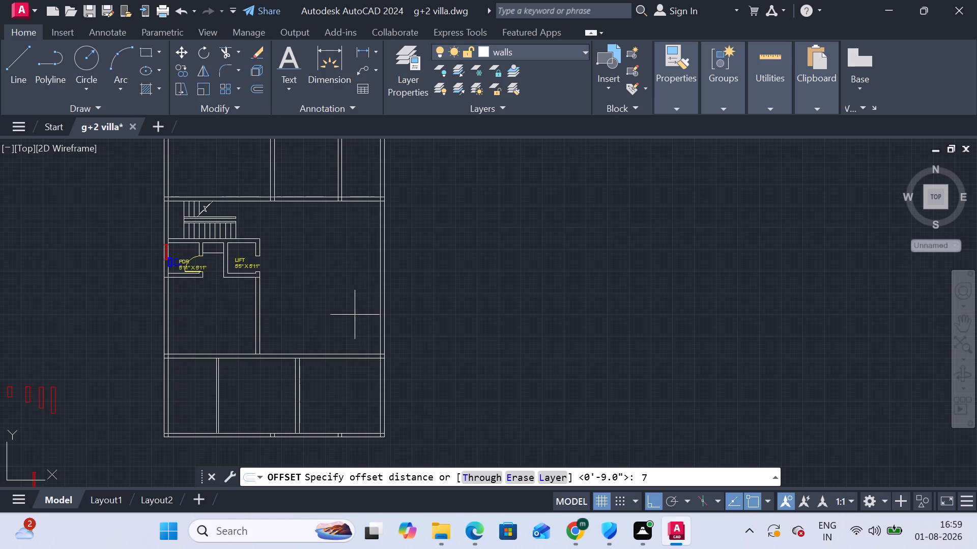
pyautogui.write('\'5"')
pyautogui.press('Return')
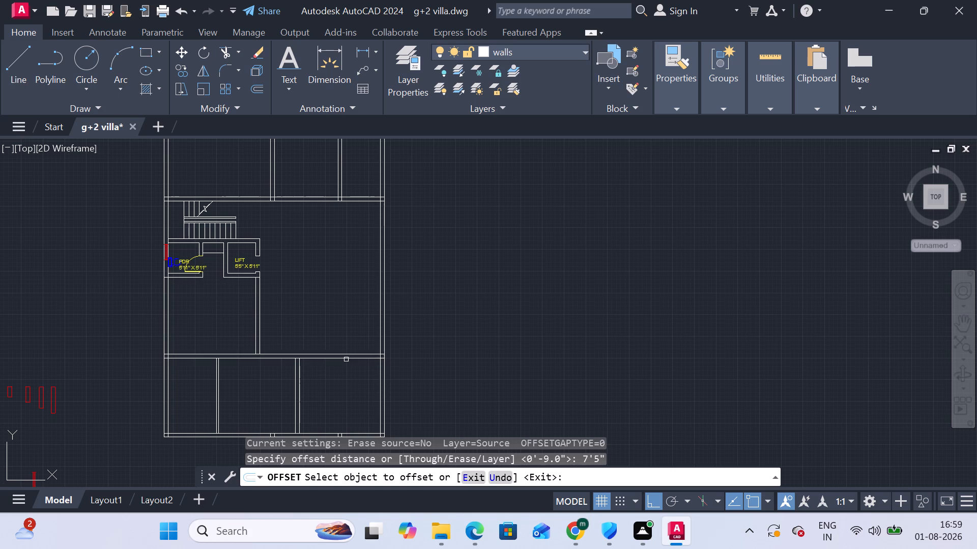
pyautogui.click(347, 353)
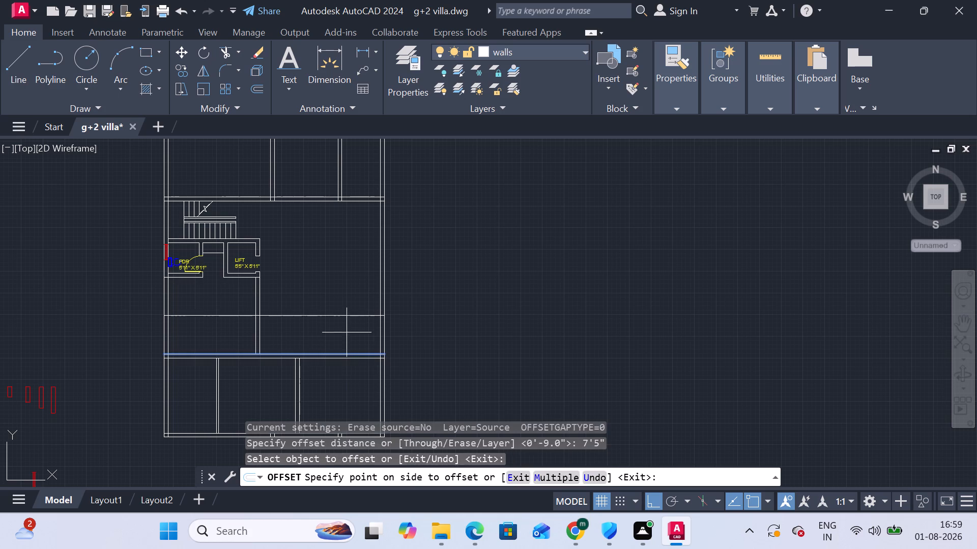
pyautogui.click(347, 332)
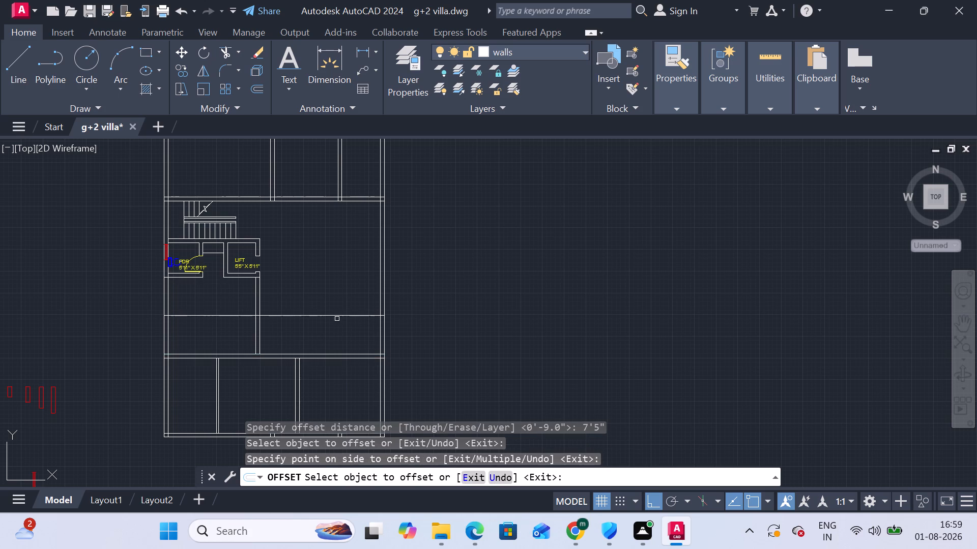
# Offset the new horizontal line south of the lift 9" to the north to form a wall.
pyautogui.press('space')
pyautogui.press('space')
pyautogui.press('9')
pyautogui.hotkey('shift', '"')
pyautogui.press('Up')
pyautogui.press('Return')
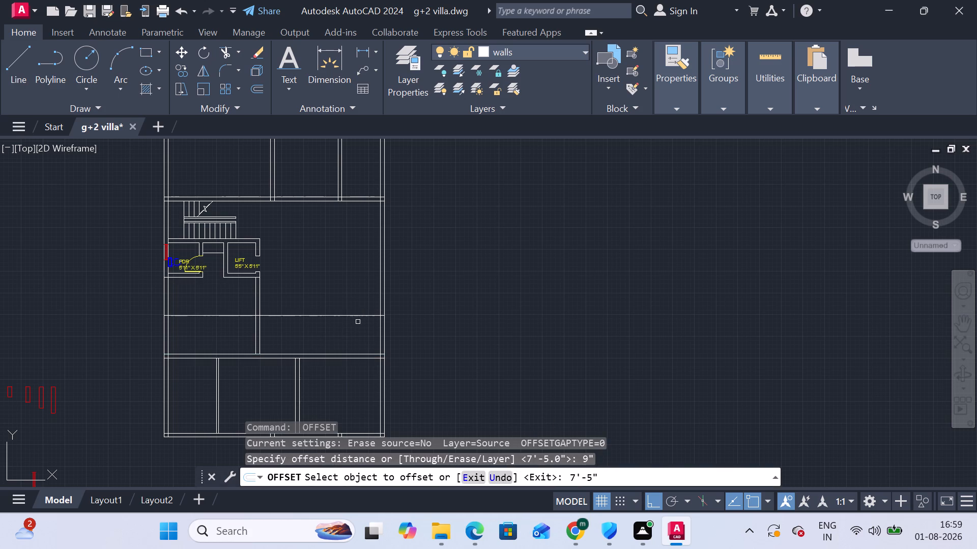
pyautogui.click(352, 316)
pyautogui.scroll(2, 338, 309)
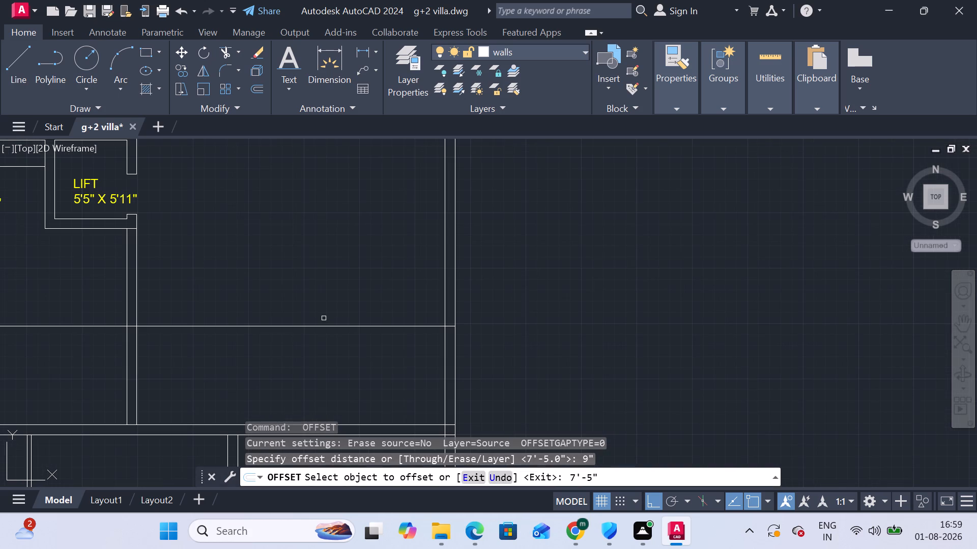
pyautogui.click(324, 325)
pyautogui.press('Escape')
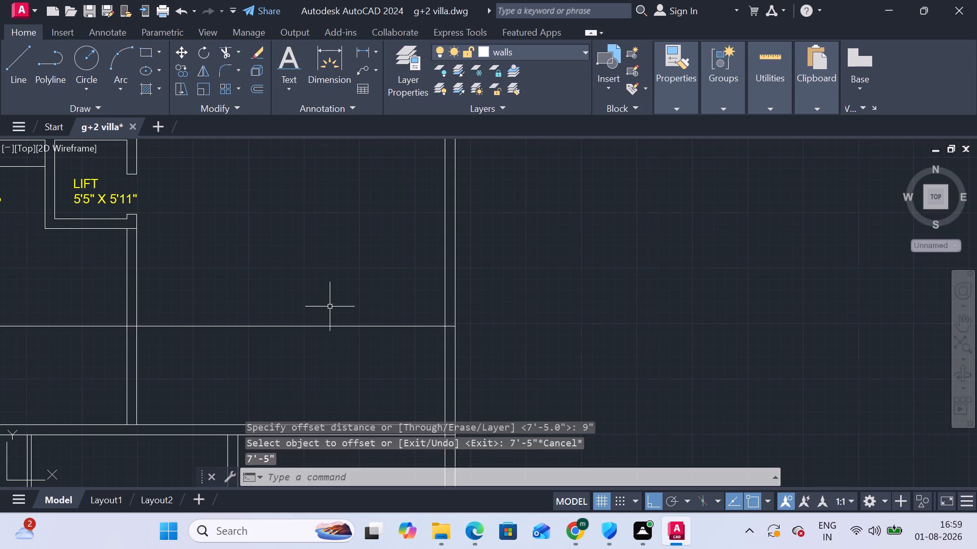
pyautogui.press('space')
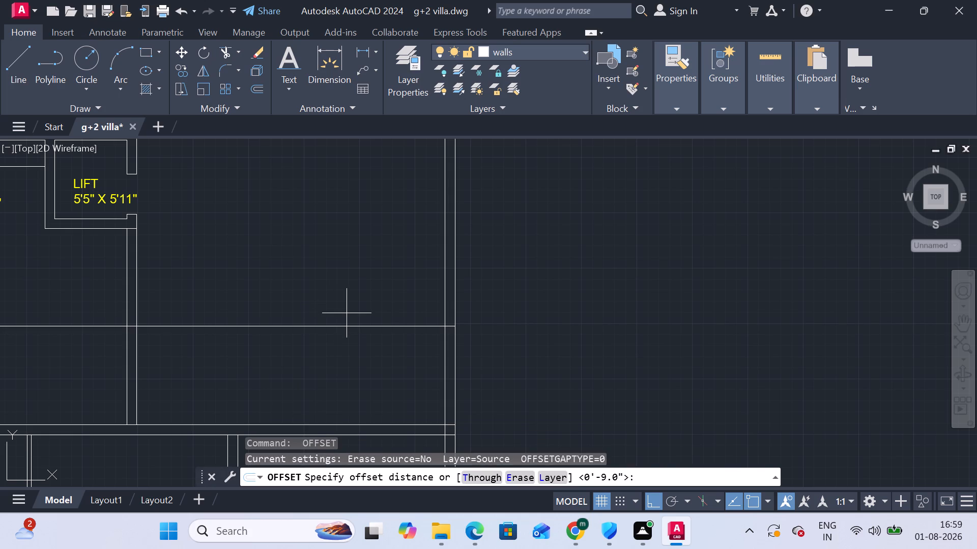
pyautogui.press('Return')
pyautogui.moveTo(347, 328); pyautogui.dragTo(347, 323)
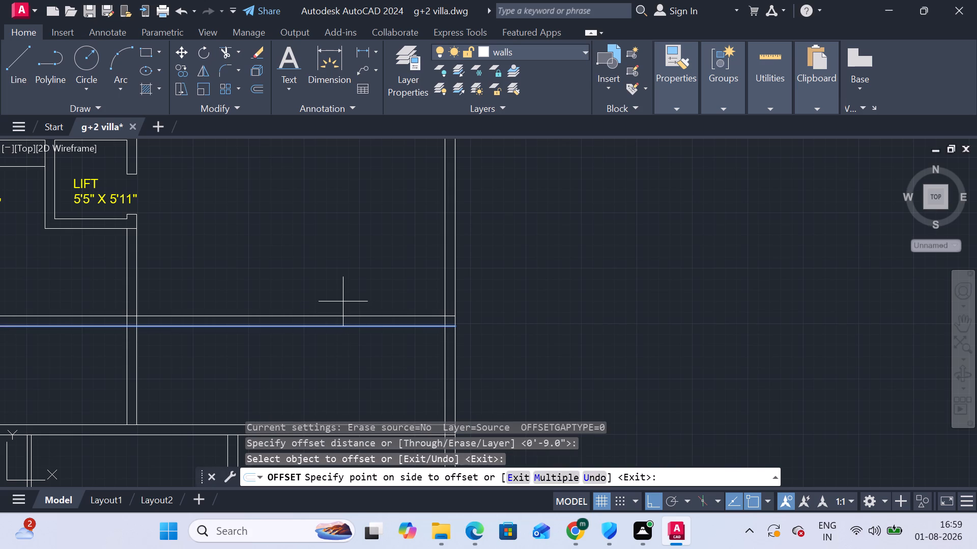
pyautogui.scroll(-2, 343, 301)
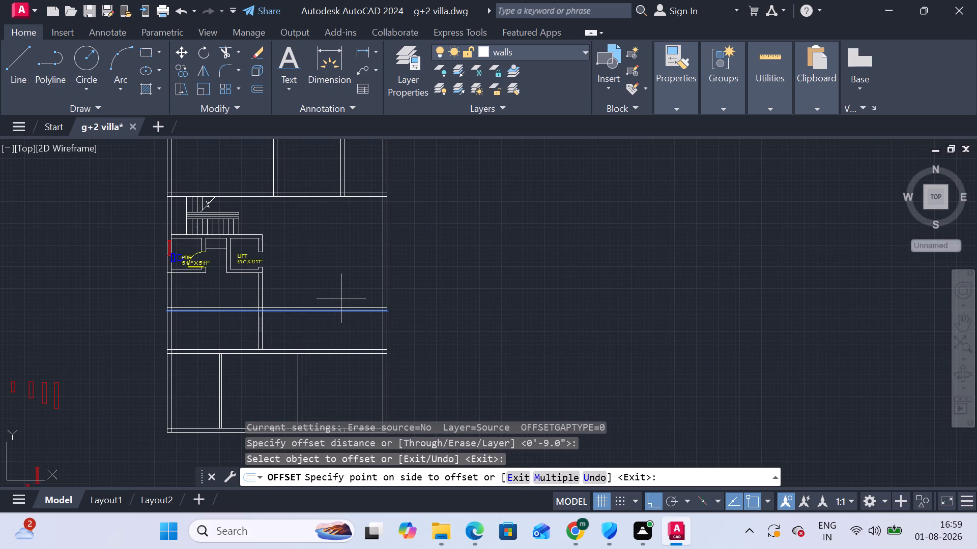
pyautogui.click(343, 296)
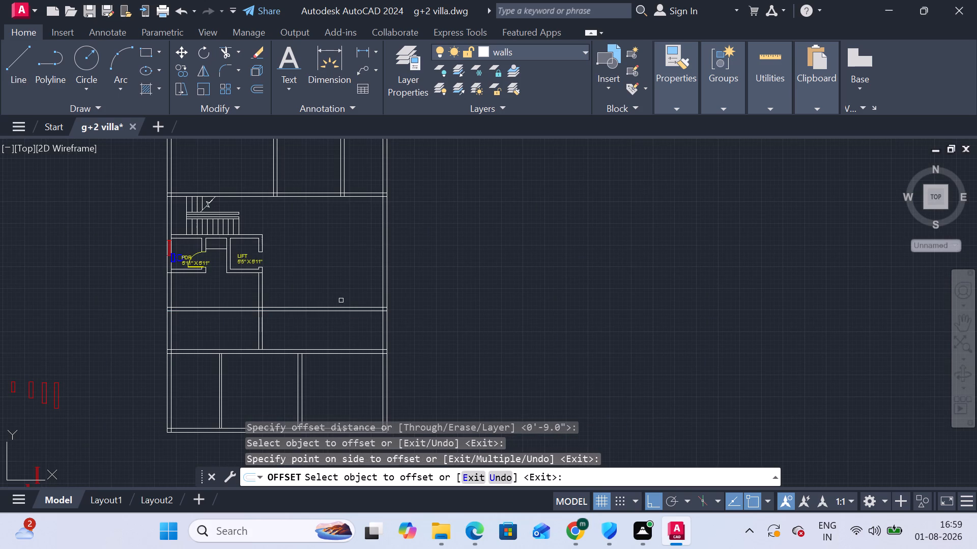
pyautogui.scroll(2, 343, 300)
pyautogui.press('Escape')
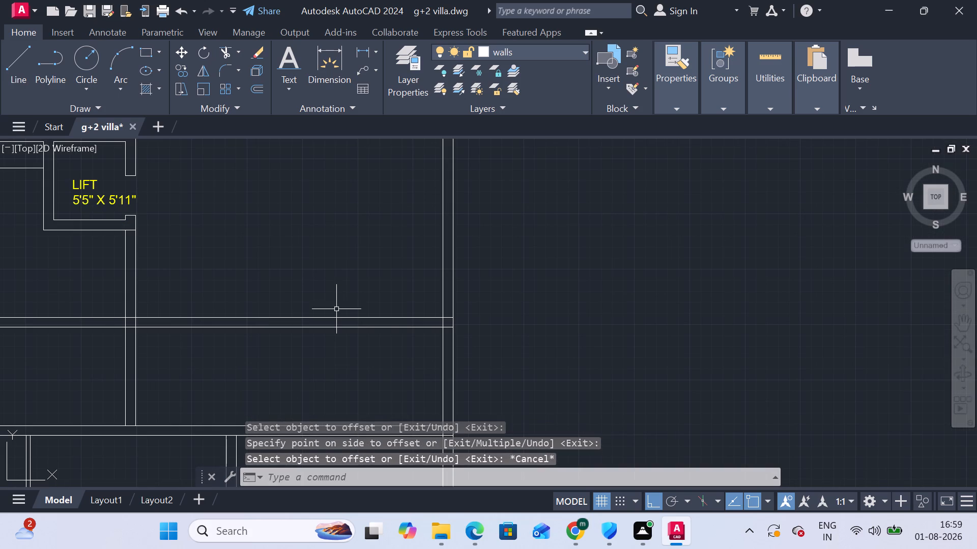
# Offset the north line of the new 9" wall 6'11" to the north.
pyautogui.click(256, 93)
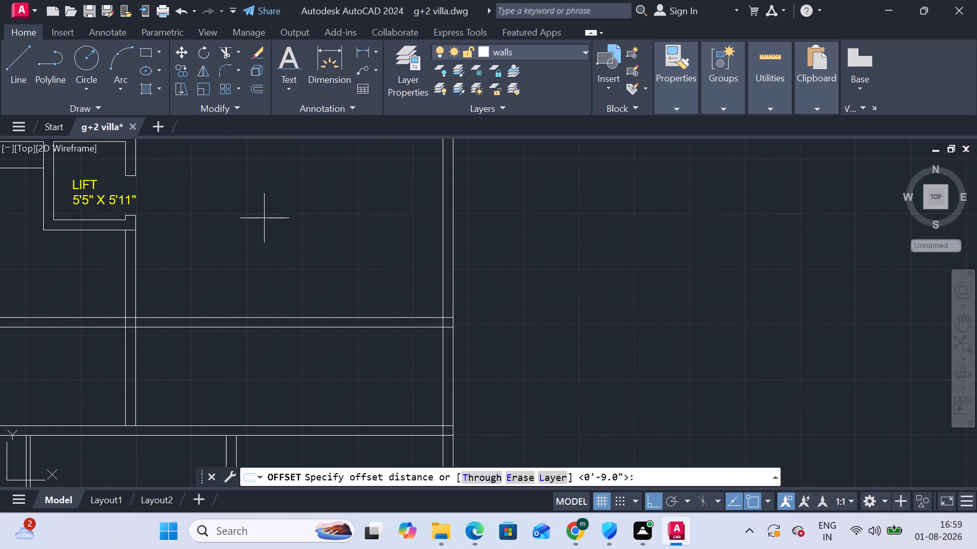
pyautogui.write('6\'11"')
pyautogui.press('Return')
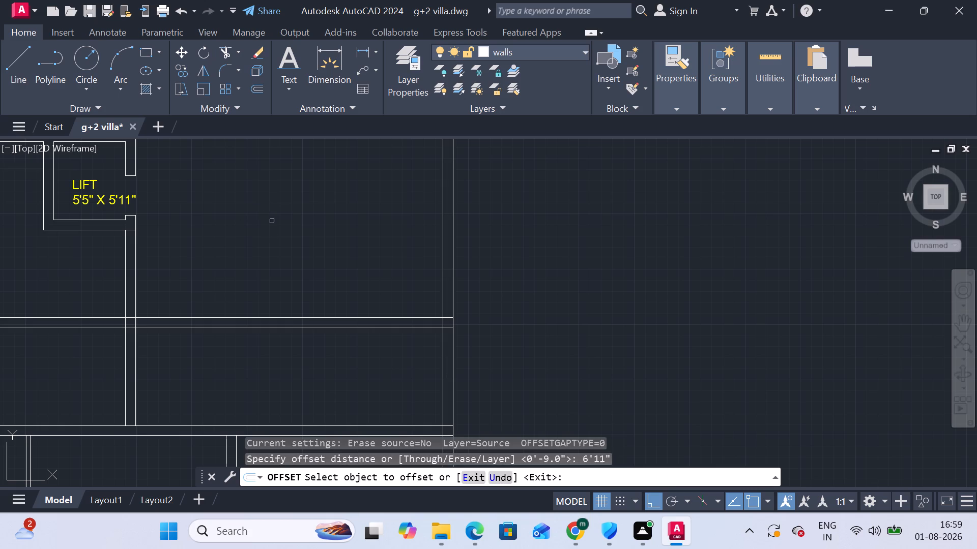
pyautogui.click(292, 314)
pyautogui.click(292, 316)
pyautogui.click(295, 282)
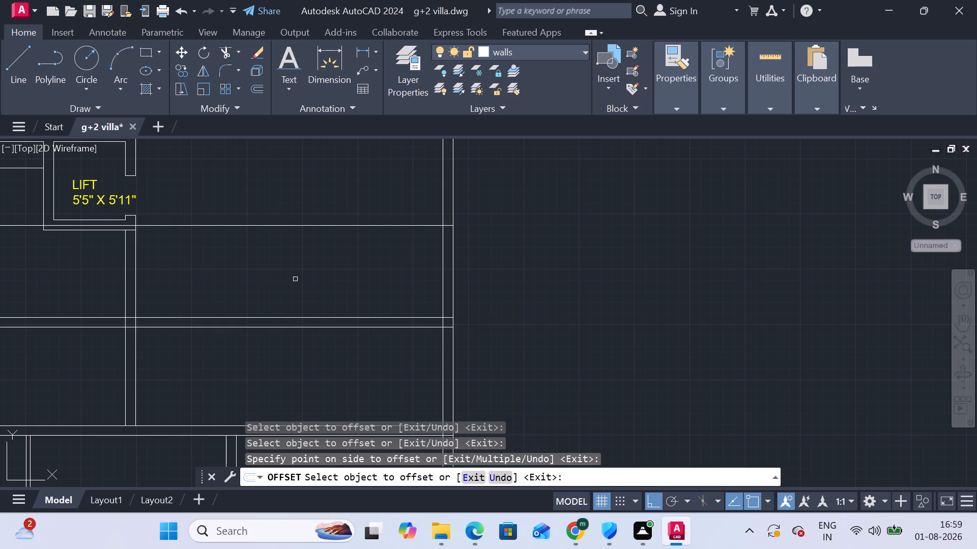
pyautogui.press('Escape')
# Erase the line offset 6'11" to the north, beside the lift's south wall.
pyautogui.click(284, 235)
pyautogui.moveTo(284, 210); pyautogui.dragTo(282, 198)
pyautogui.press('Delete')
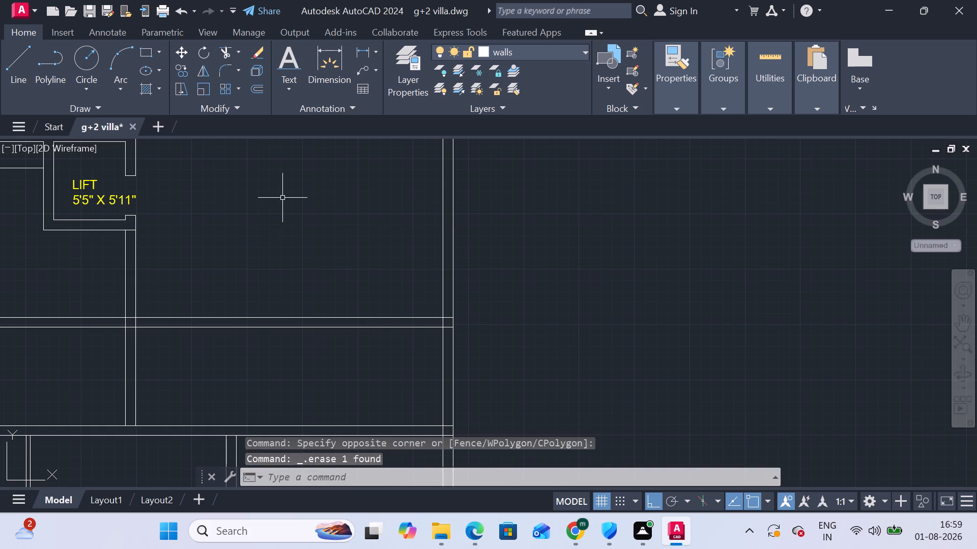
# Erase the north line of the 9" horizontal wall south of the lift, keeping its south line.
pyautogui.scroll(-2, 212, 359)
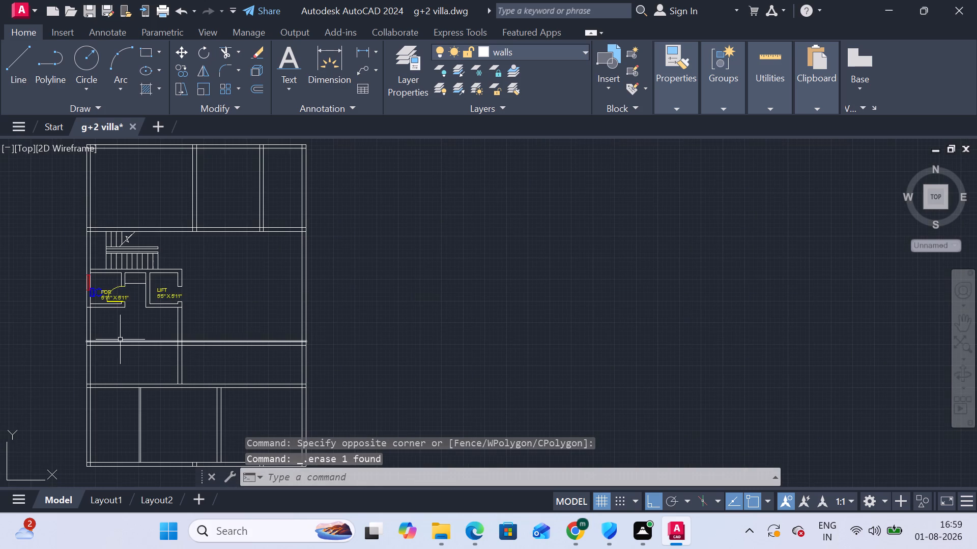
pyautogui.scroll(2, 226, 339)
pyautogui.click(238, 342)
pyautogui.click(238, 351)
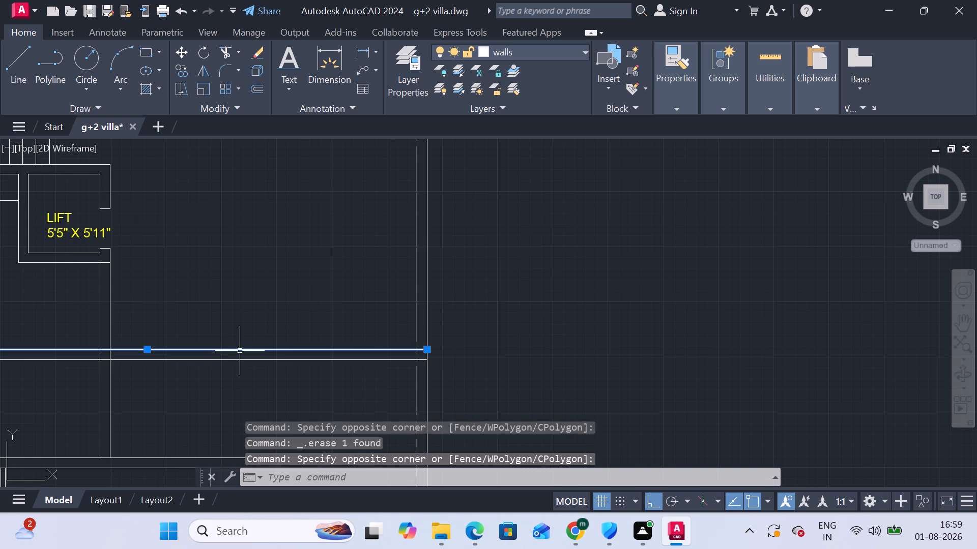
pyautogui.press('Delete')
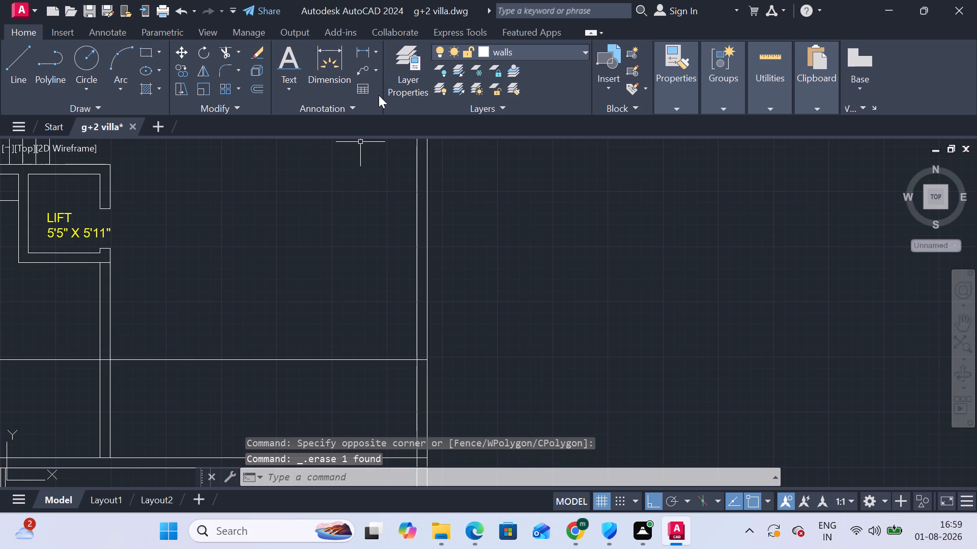
# Trim the remaining horizontal line out of the middle room and the west outer wall.
pyautogui.scroll(-1, 318, 211)
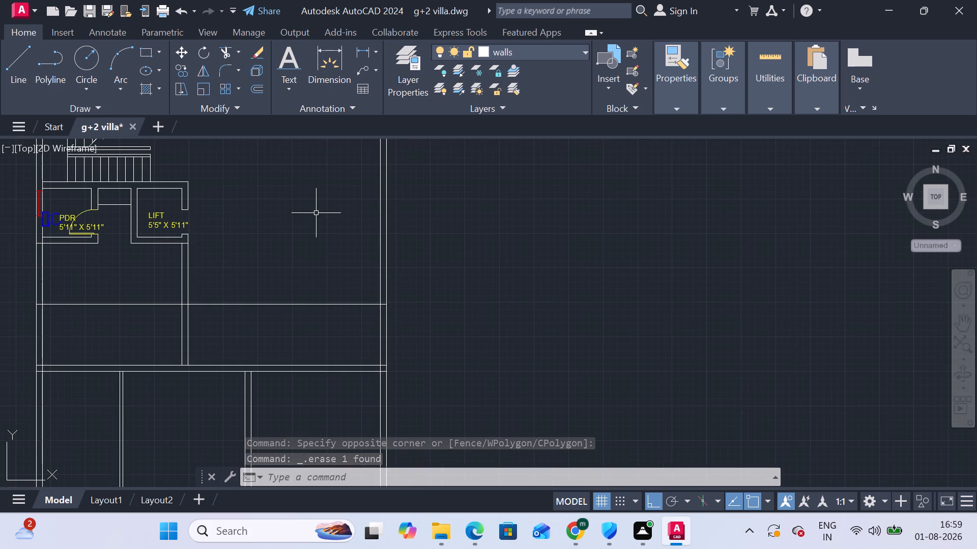
pyautogui.moveTo(321, 230); pyautogui.dragTo(319, 247, button='middle')
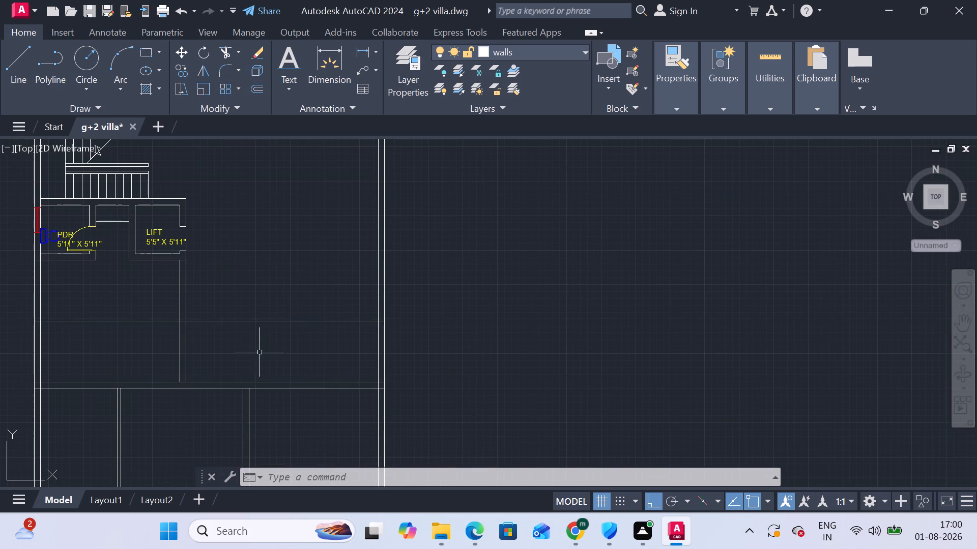
pyautogui.click(220, 52)
pyautogui.click(117, 323)
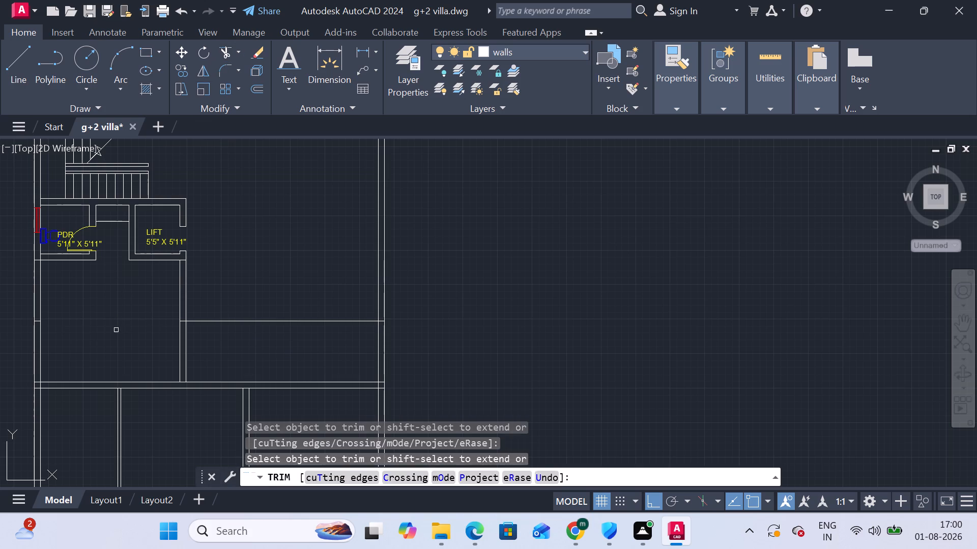
pyautogui.scroll(1, 6, 320)
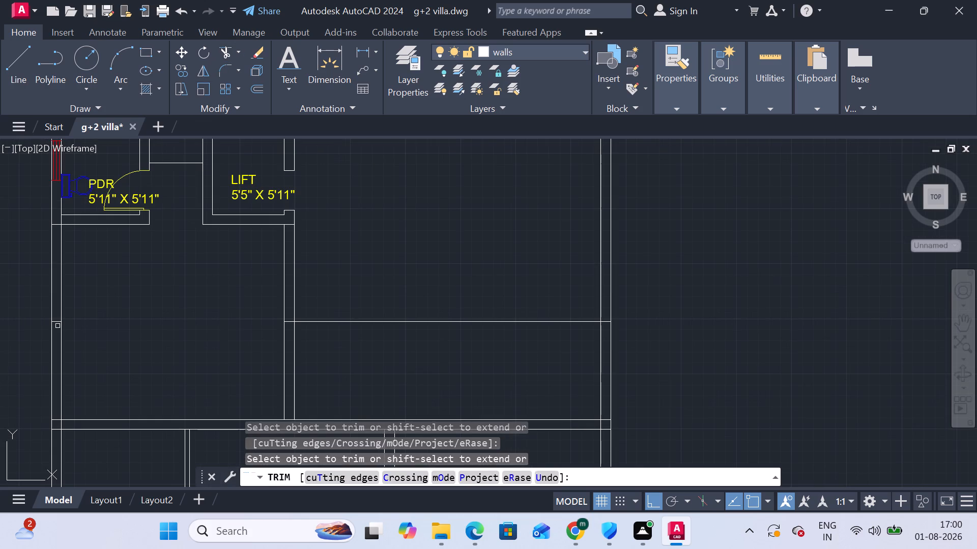
pyautogui.click(60, 322)
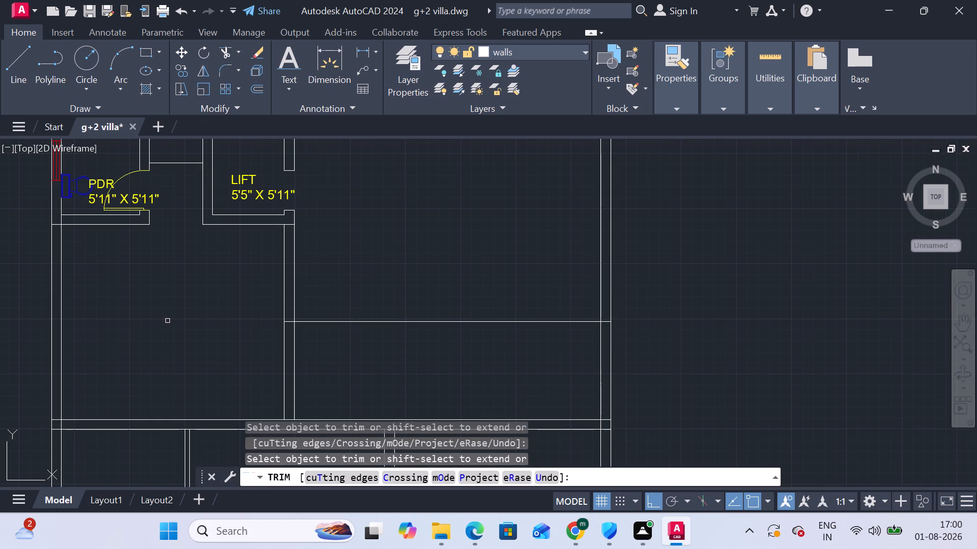
pyautogui.press('Escape')
pyautogui.press('Escape')
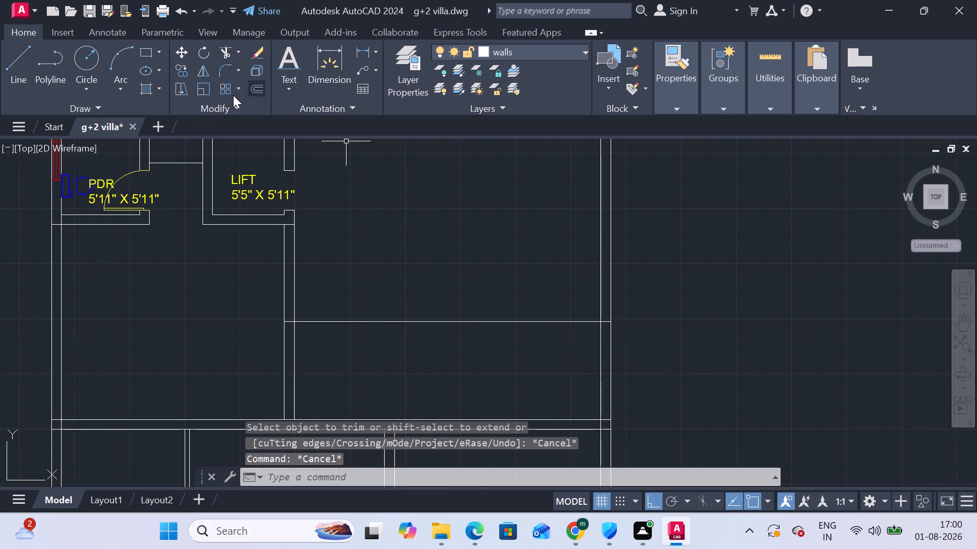
# Offset the horizontal line between the middle room's east wall and the east outer wall 4" north to form a partition.
pyautogui.click(260, 89)
pyautogui.press('4')
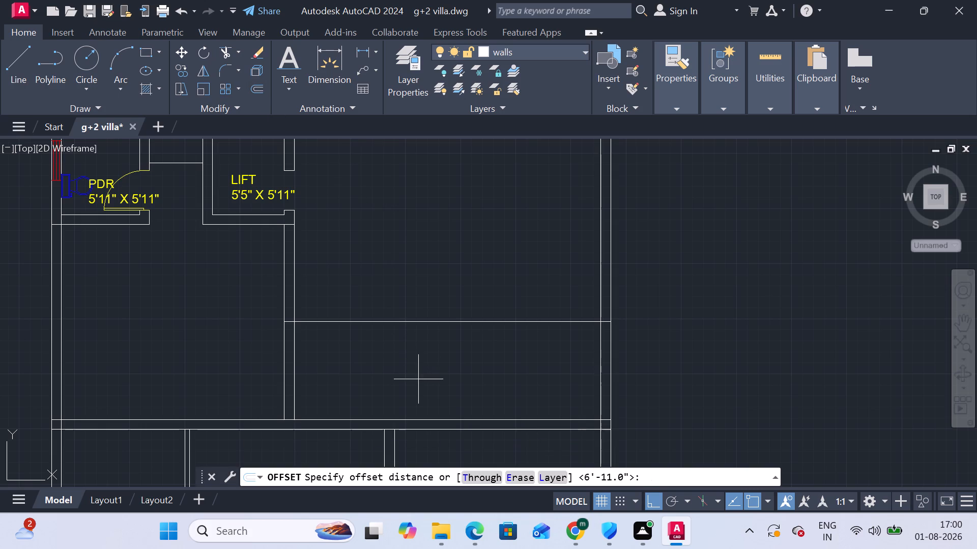
pyautogui.hotkey('shift', '"')
pyautogui.press('Return')
pyautogui.click(428, 324)
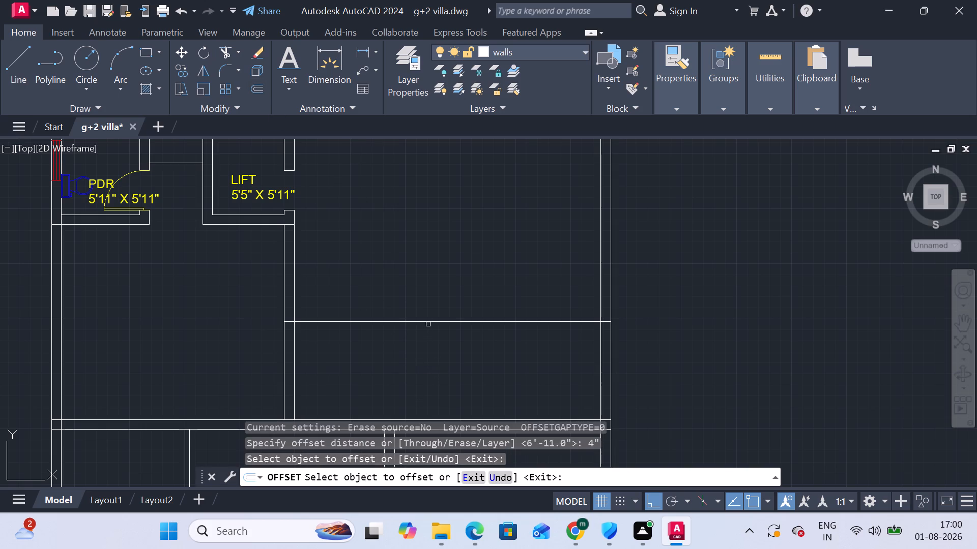
pyautogui.click(427, 320)
pyautogui.click(429, 284)
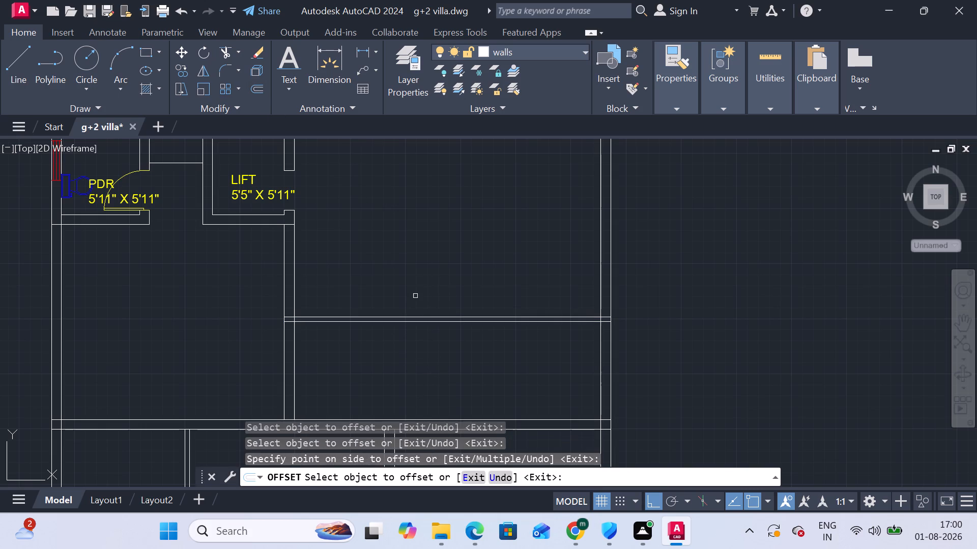
pyautogui.press('space')
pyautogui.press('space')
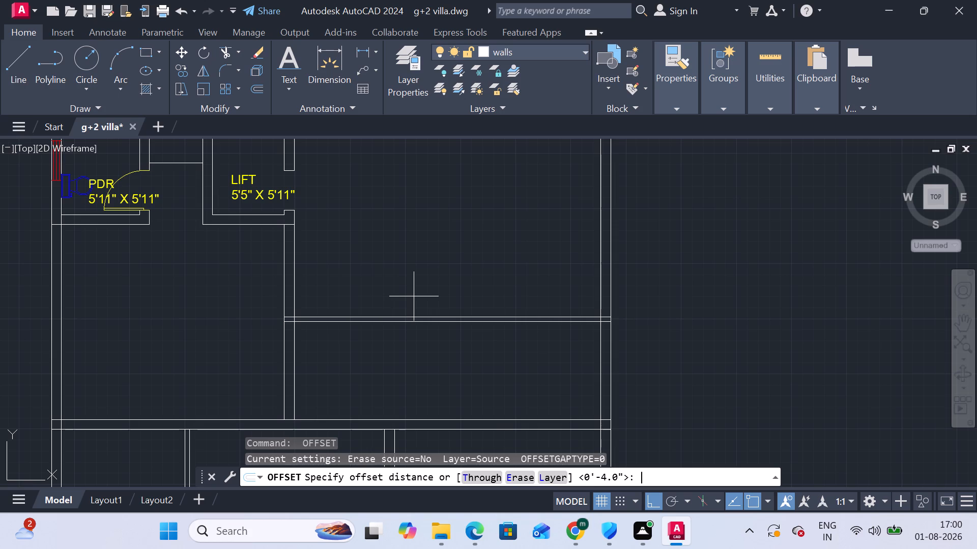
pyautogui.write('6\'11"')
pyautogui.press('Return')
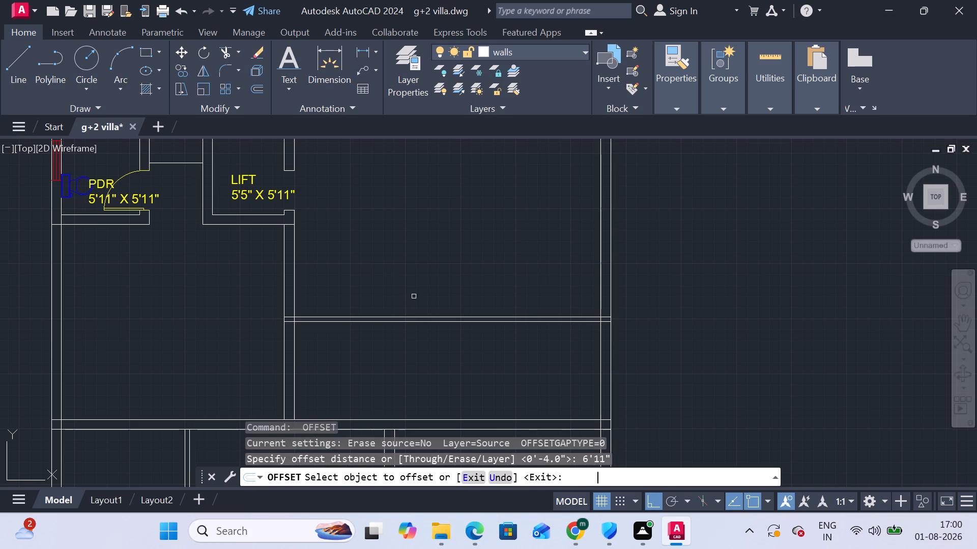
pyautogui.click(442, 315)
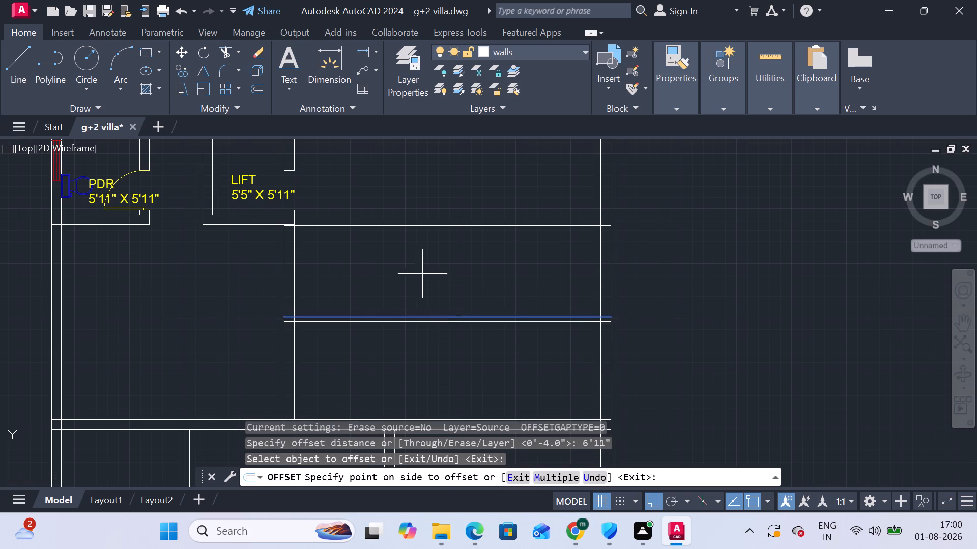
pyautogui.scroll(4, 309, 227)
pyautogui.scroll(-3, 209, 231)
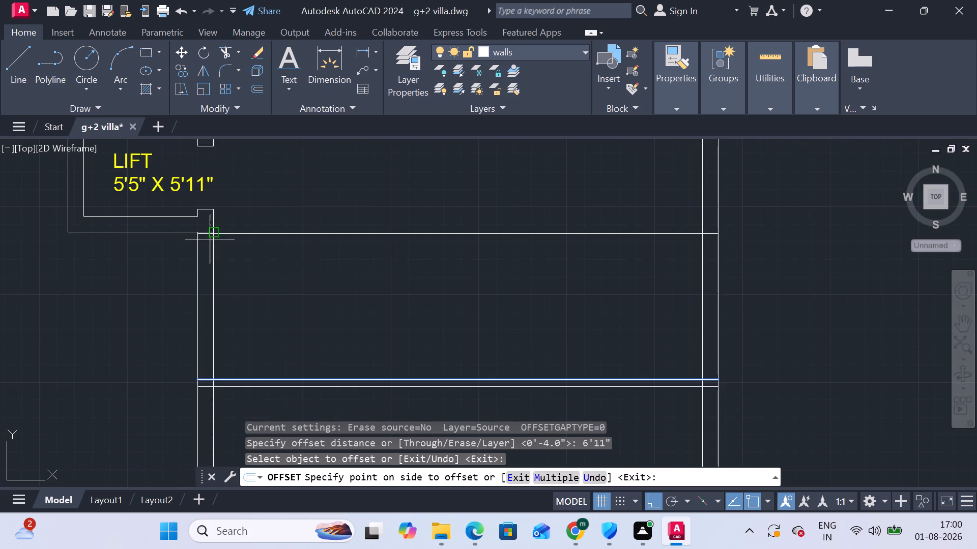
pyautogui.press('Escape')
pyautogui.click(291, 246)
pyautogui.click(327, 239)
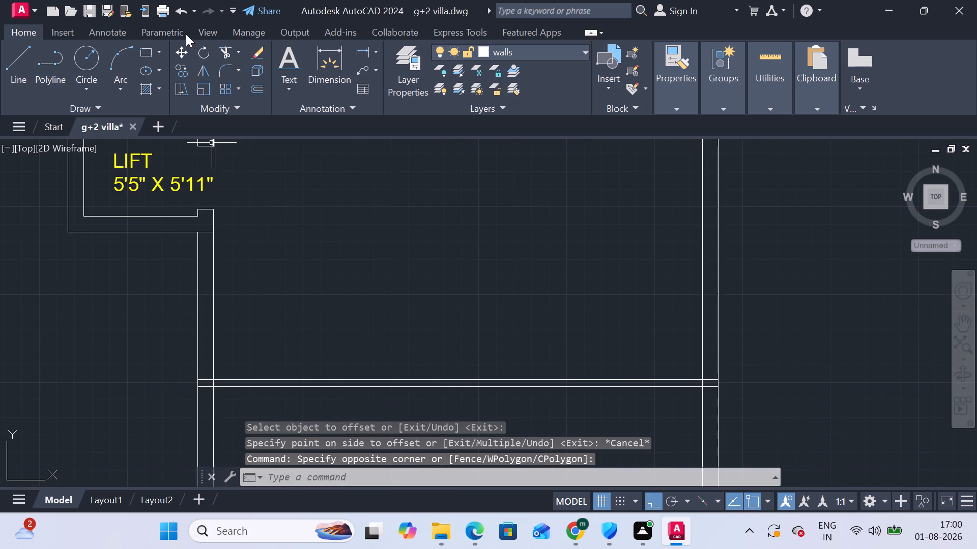
# Draw a horizontal line from the lift's outer southeast corner to the inner face of the east outer wall.
pyautogui.click(10, 48)
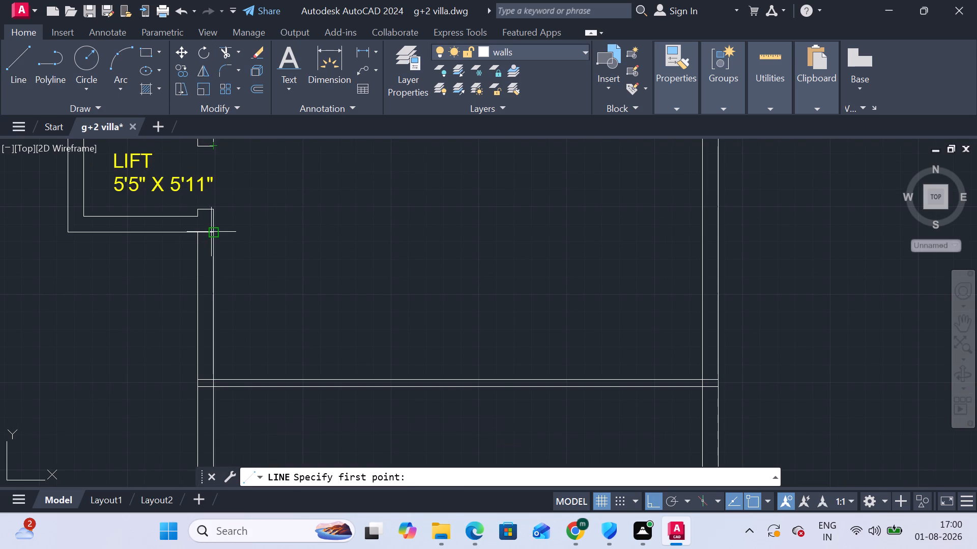
pyautogui.click(213, 232)
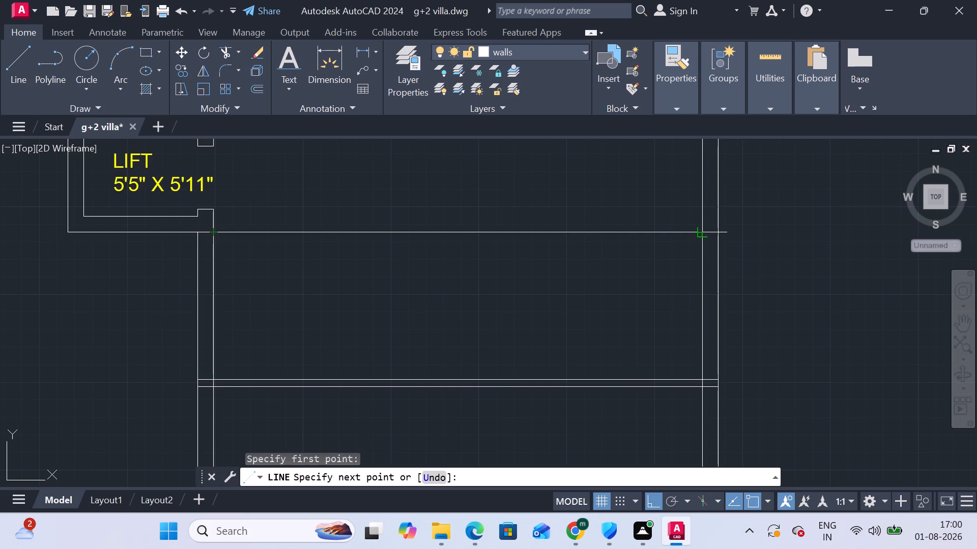
pyautogui.click(707, 235)
pyautogui.press('Escape')
pyautogui.scroll(-2, 644, 301)
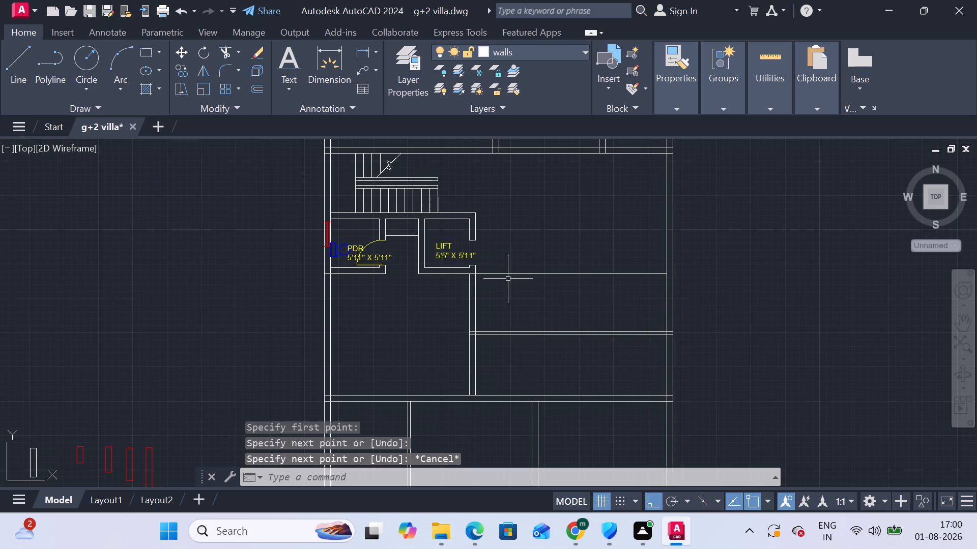
# Draw a parallel horizontal line extending the inner face of the lift's south wall to the inner face of the east outer wall.
pyautogui.scroll(1, 526, 279)
pyautogui.click(526, 278)
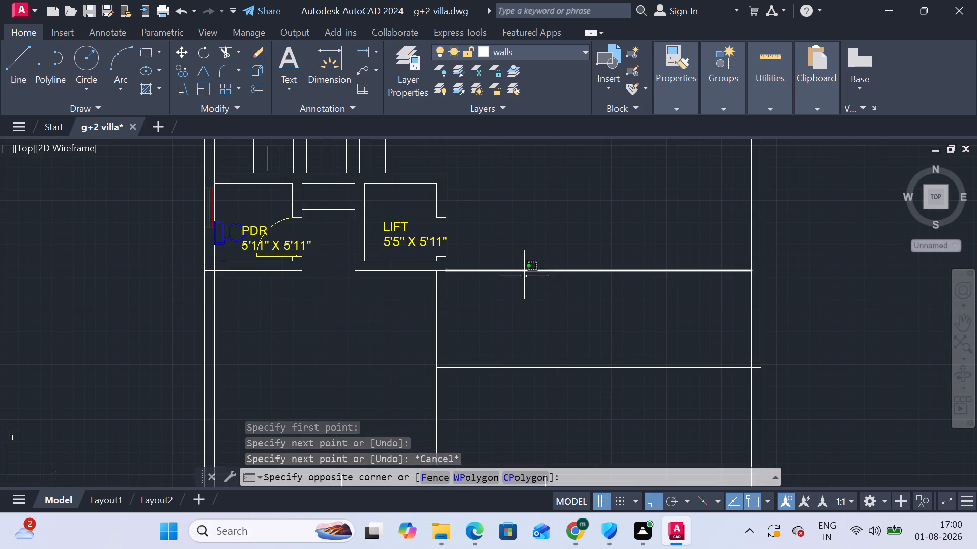
pyautogui.click(510, 187)
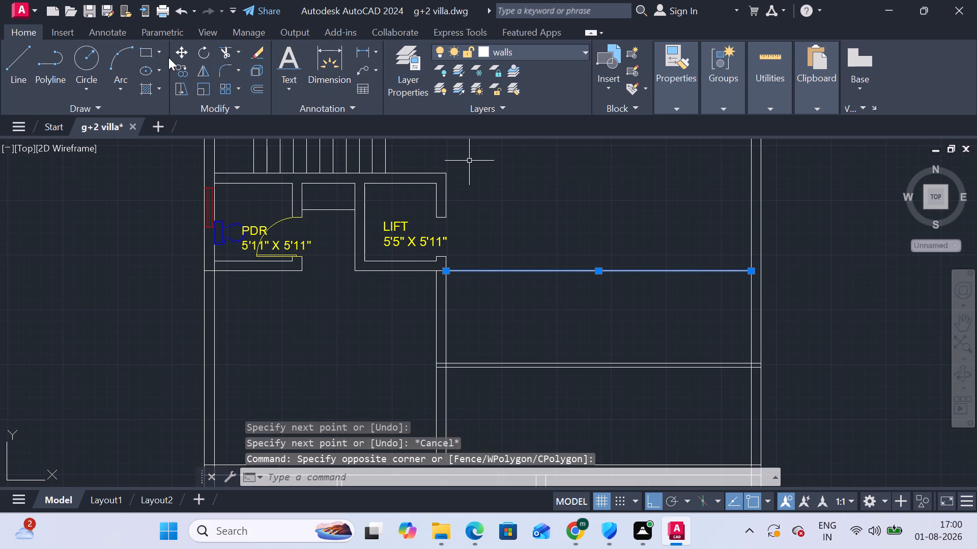
pyautogui.click(15, 53)
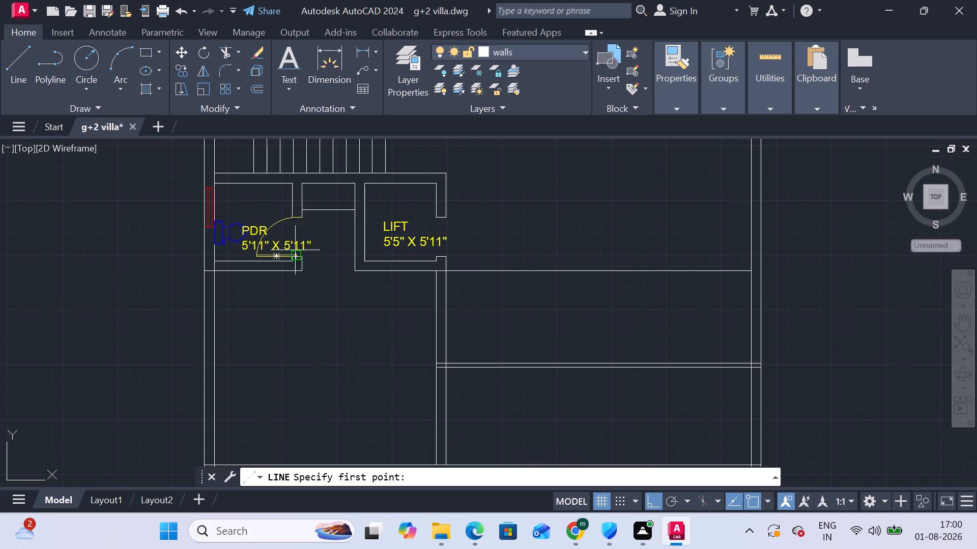
pyautogui.scroll(3, 451, 260)
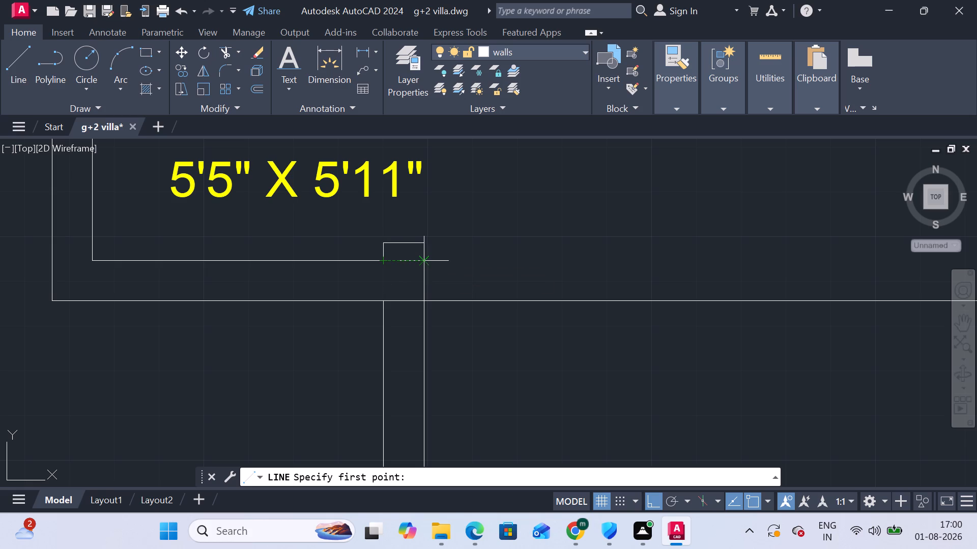
pyautogui.click(427, 265)
pyautogui.scroll(-2, 639, 263)
pyautogui.moveTo(487, 288); pyautogui.dragTo(248, 302, button='middle')
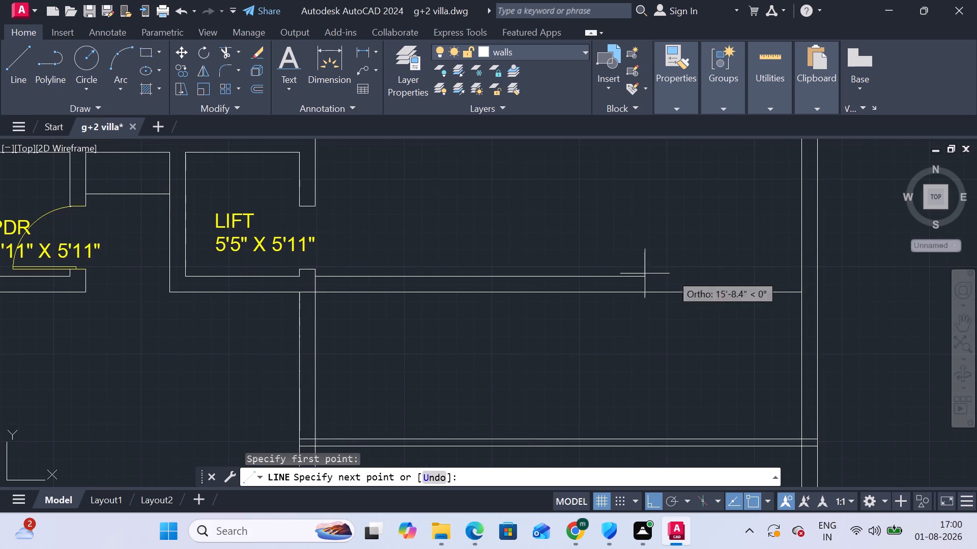
pyautogui.click(804, 276)
pyautogui.press('Escape')
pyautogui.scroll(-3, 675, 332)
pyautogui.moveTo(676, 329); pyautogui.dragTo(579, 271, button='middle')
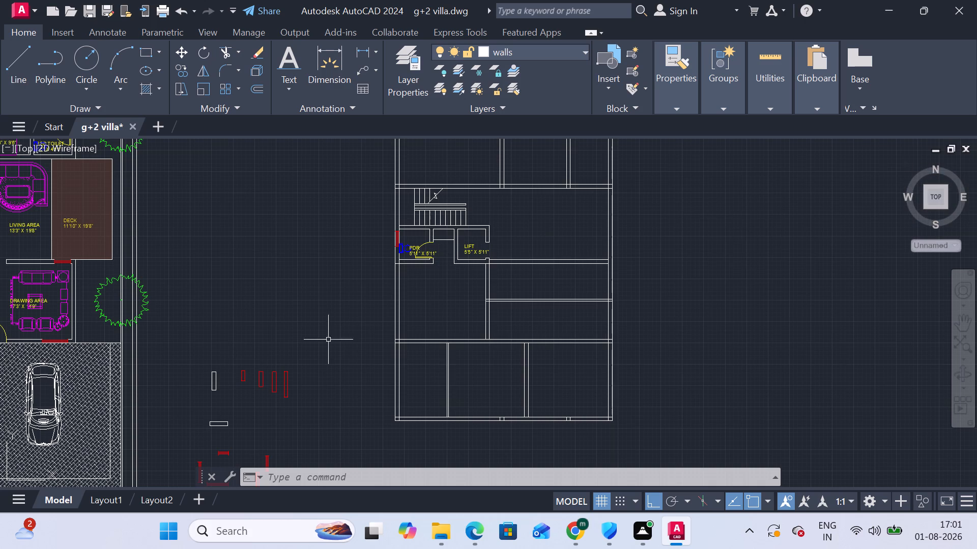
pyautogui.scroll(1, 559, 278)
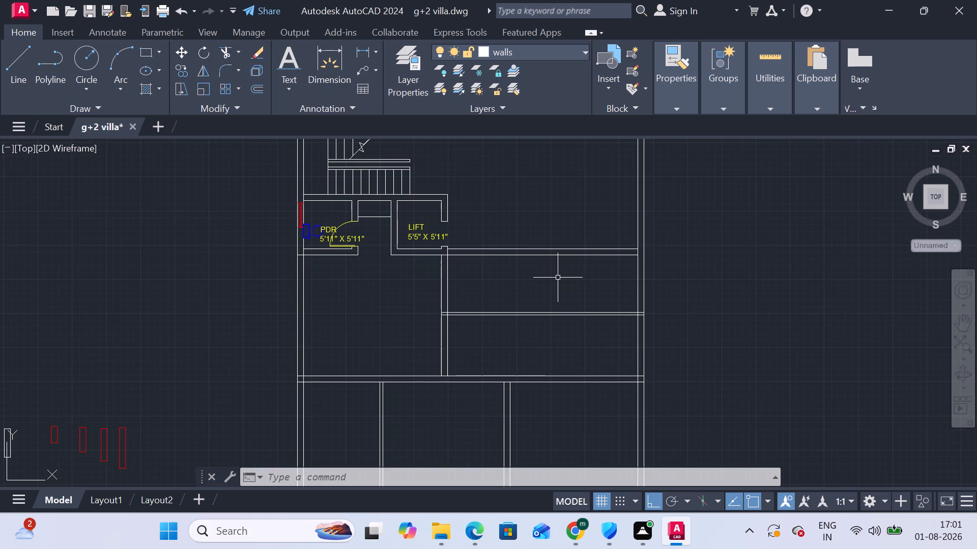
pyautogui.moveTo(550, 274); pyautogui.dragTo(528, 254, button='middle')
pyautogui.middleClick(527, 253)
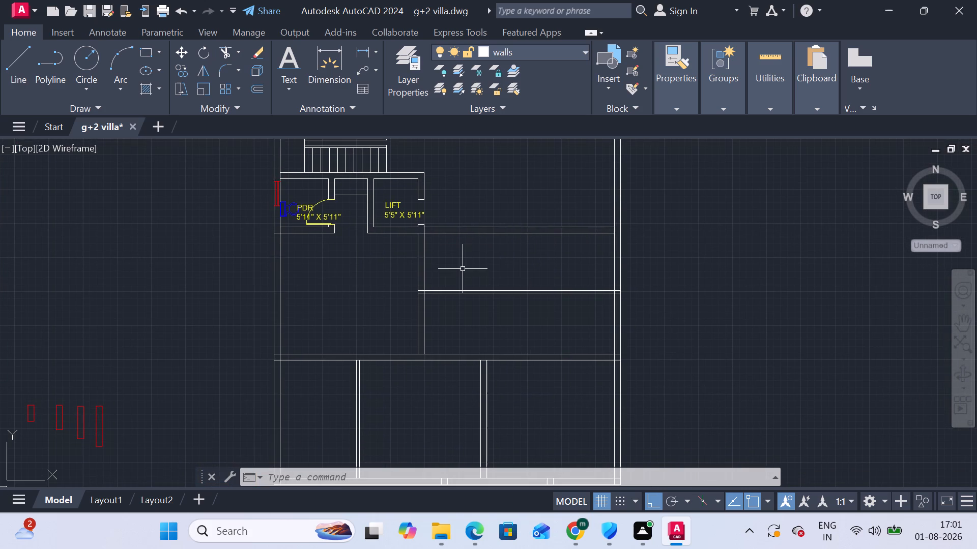
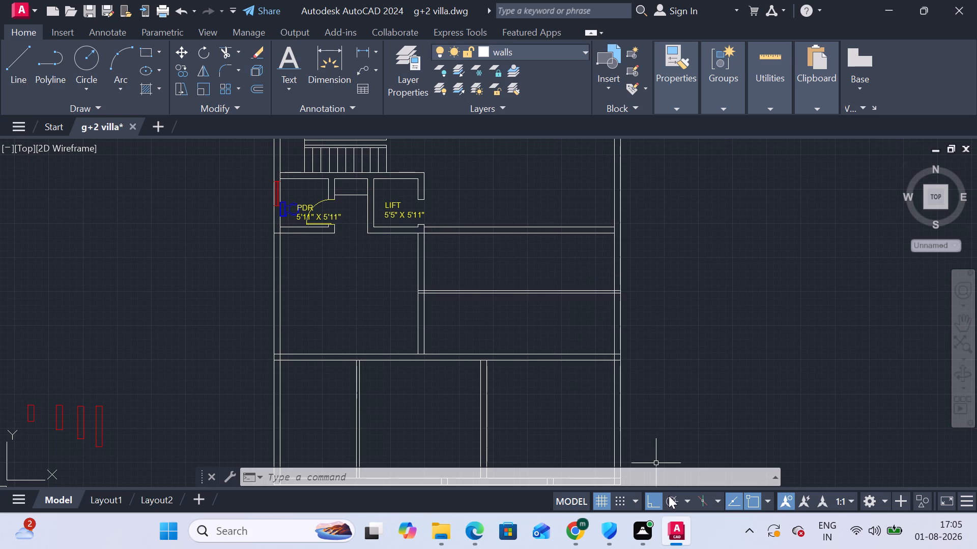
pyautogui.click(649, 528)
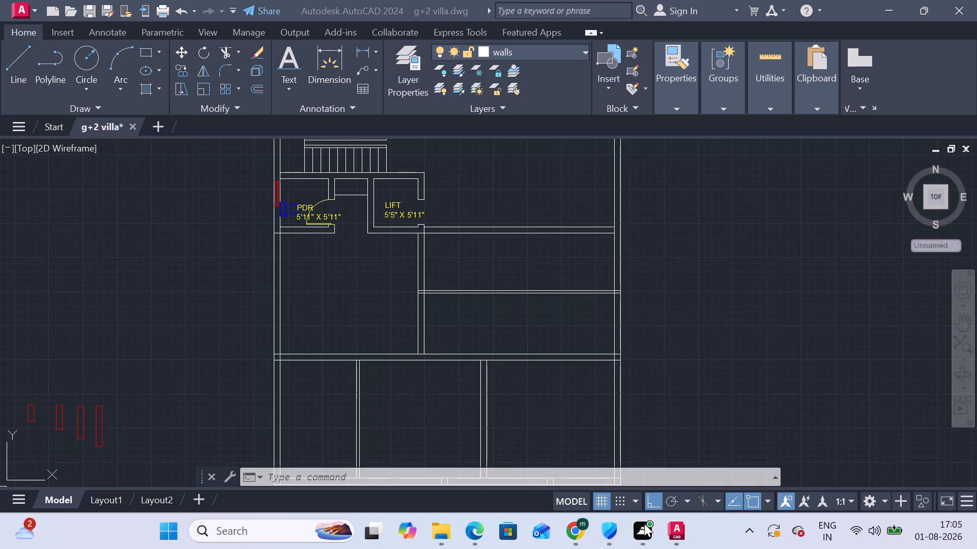
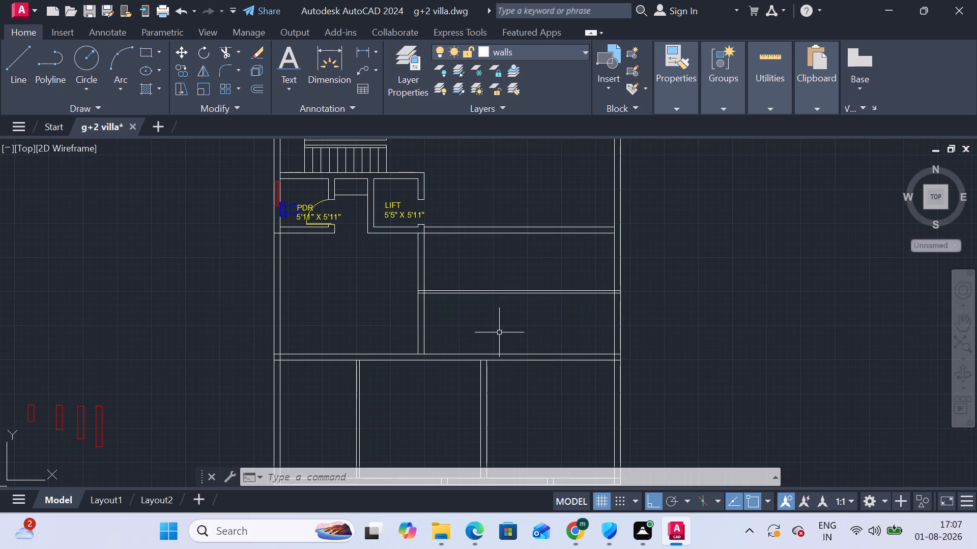
# Offset the right face of the vertical wall below the lift by 5'5" into the room on its right.
pyautogui.click(15, 71)
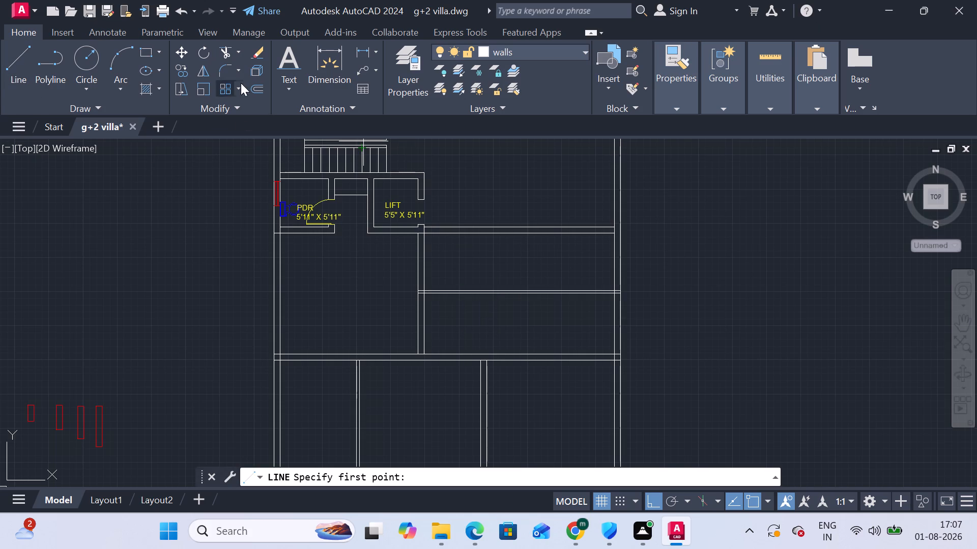
pyautogui.click(261, 97)
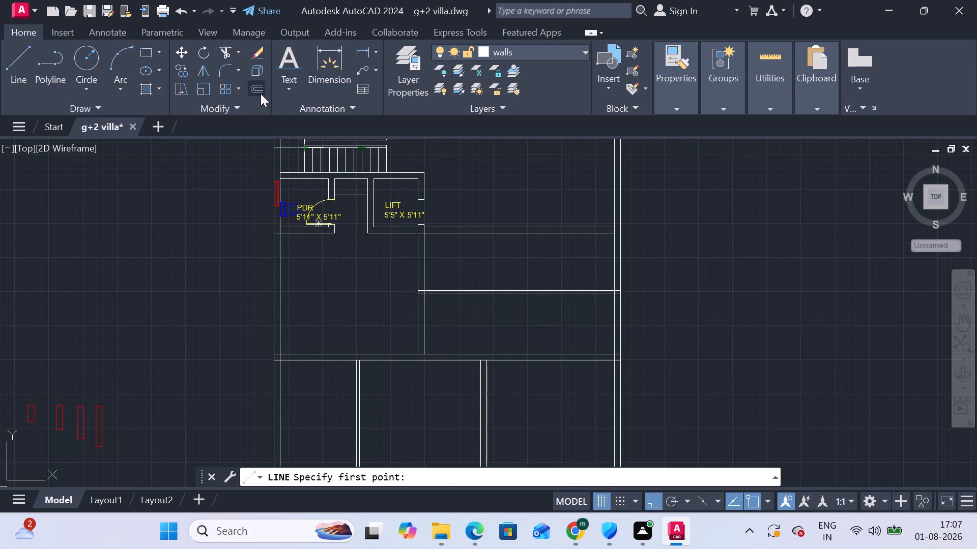
pyautogui.click(261, 94)
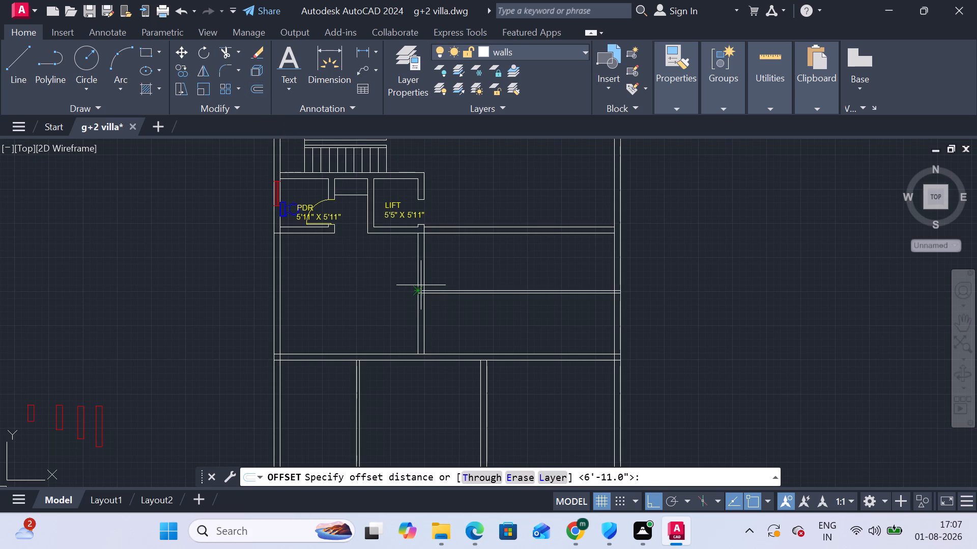
pyautogui.press('5')
pyautogui.write("'5")
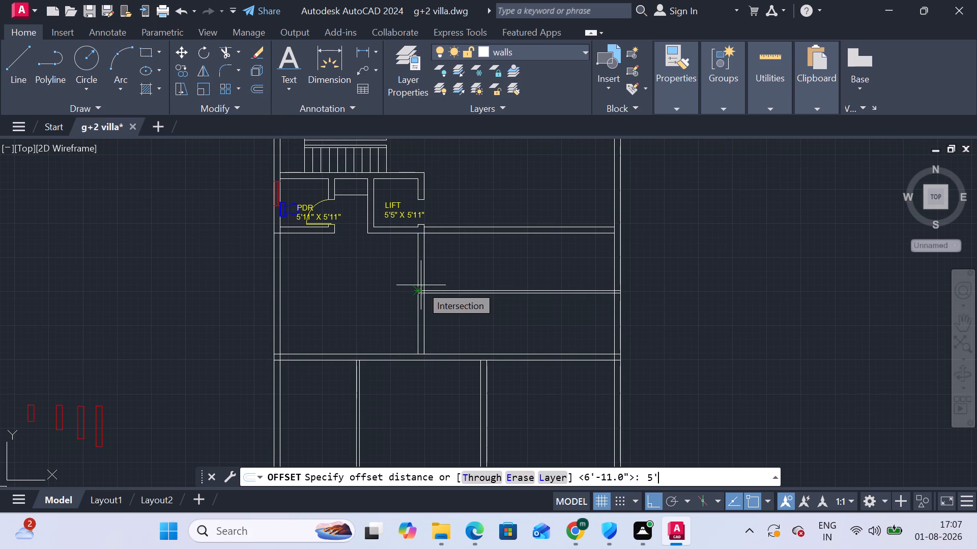
pyautogui.hotkey('shift', '"')
pyautogui.press('Return')
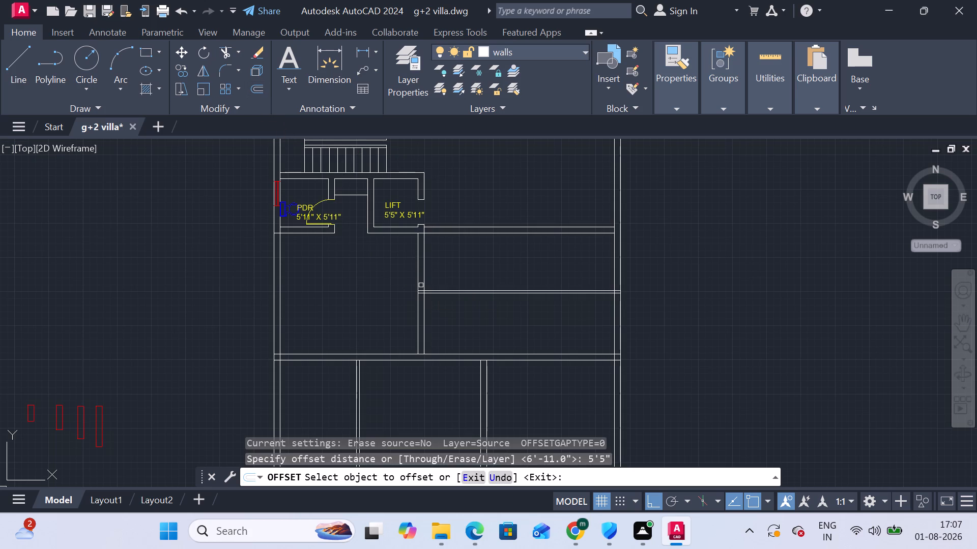
pyautogui.click(425, 275)
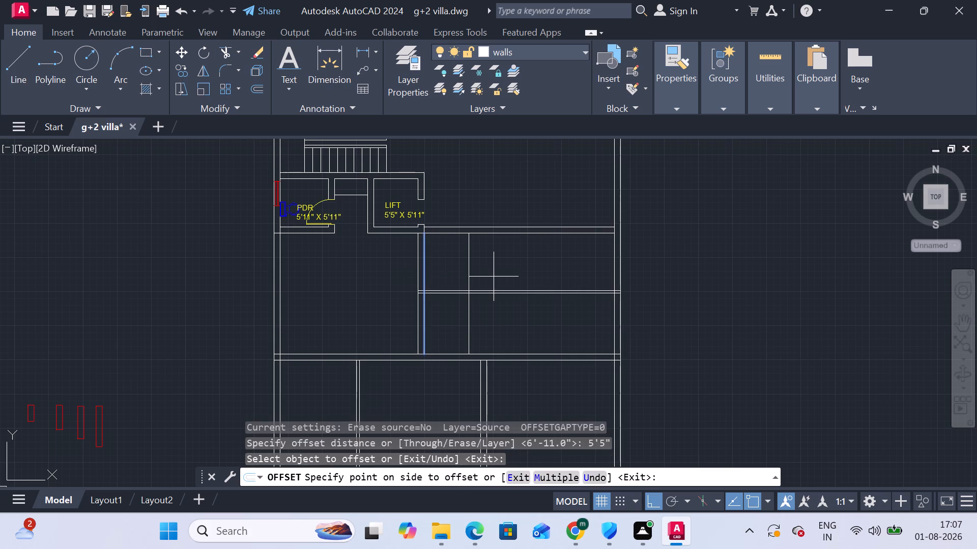
pyautogui.click(494, 277)
# Offset the new vertical line 9" to the right to form the second wall's thickness.
pyautogui.scroll(3, 471, 281)
pyautogui.scroll(-1, 472, 284)
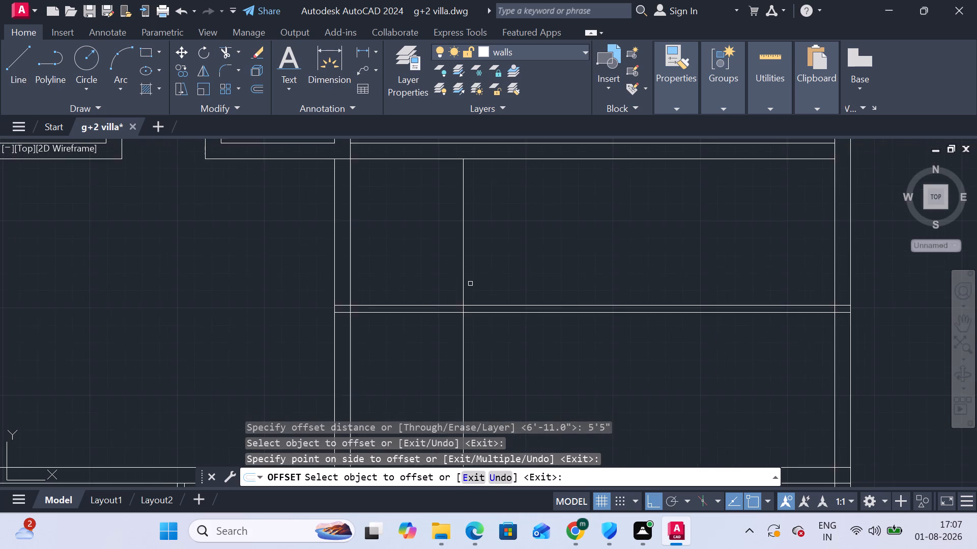
pyautogui.scroll(-1, 470, 284)
pyautogui.press('space')
pyautogui.press('space')
pyautogui.write('9"')
pyautogui.press('Return')
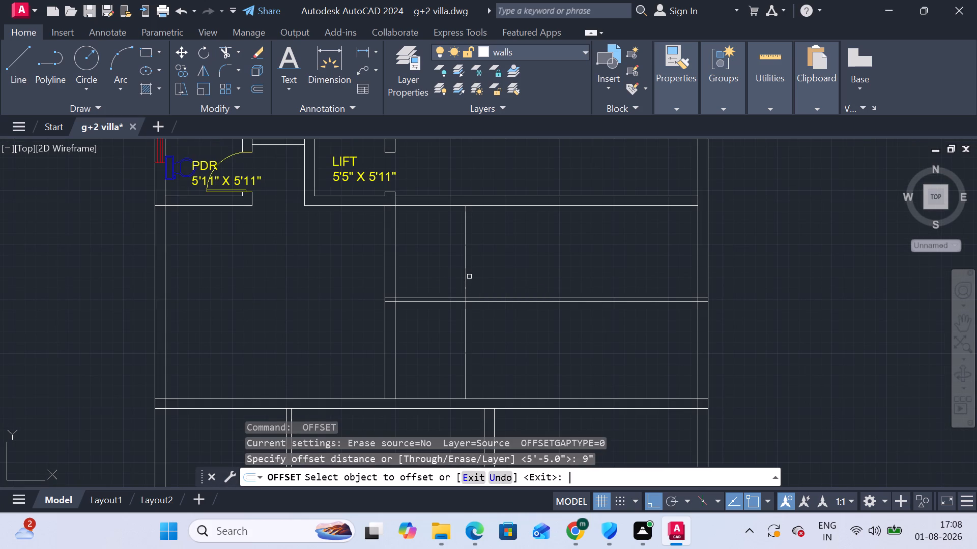
pyautogui.click(461, 265)
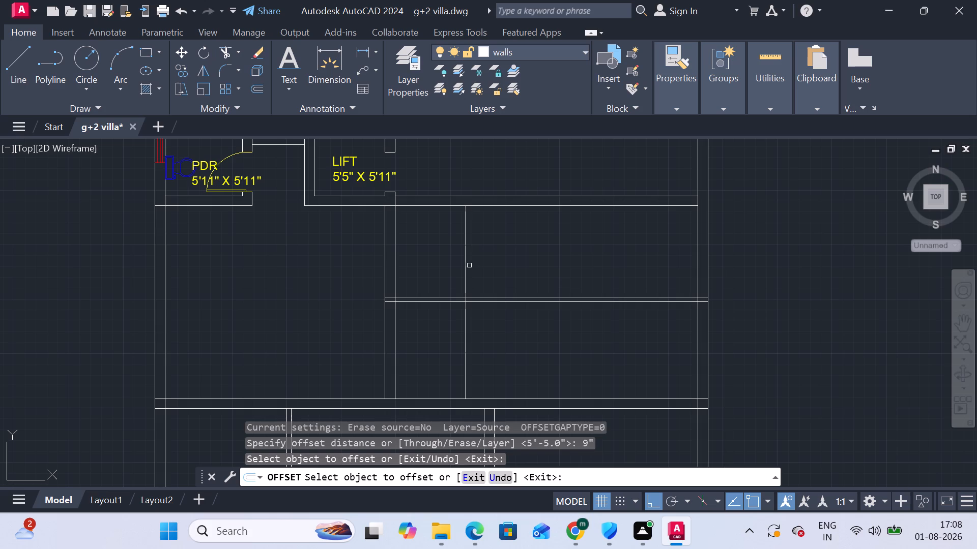
pyautogui.click(468, 264)
pyautogui.click(512, 262)
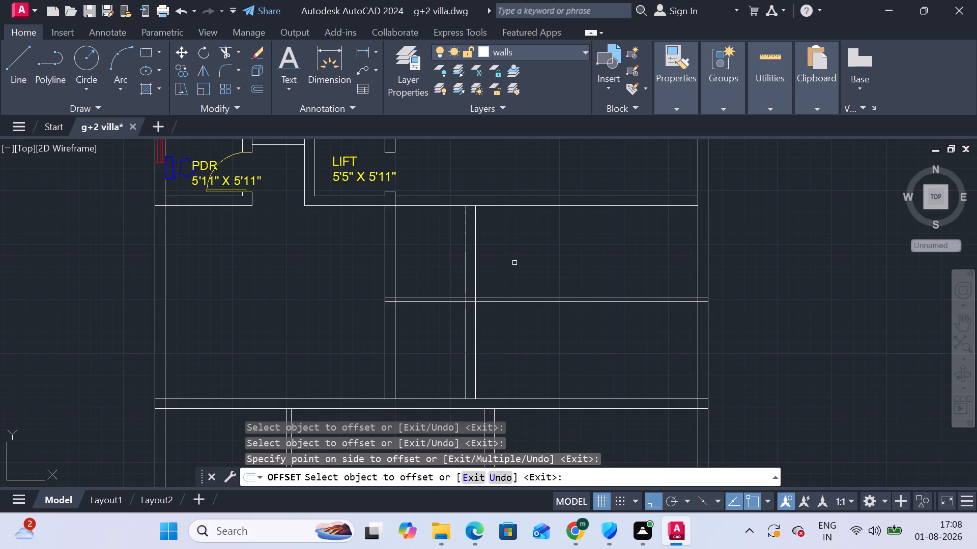
pyautogui.press('Escape')
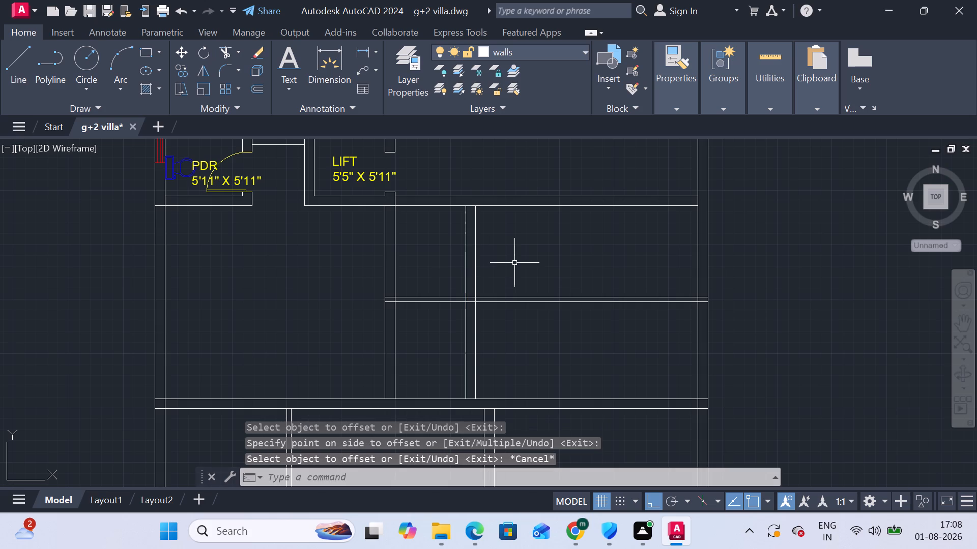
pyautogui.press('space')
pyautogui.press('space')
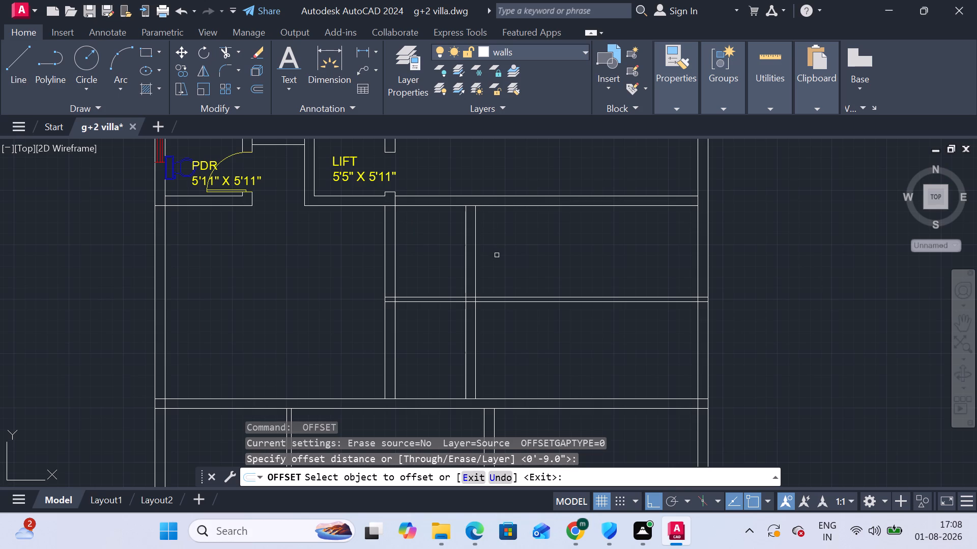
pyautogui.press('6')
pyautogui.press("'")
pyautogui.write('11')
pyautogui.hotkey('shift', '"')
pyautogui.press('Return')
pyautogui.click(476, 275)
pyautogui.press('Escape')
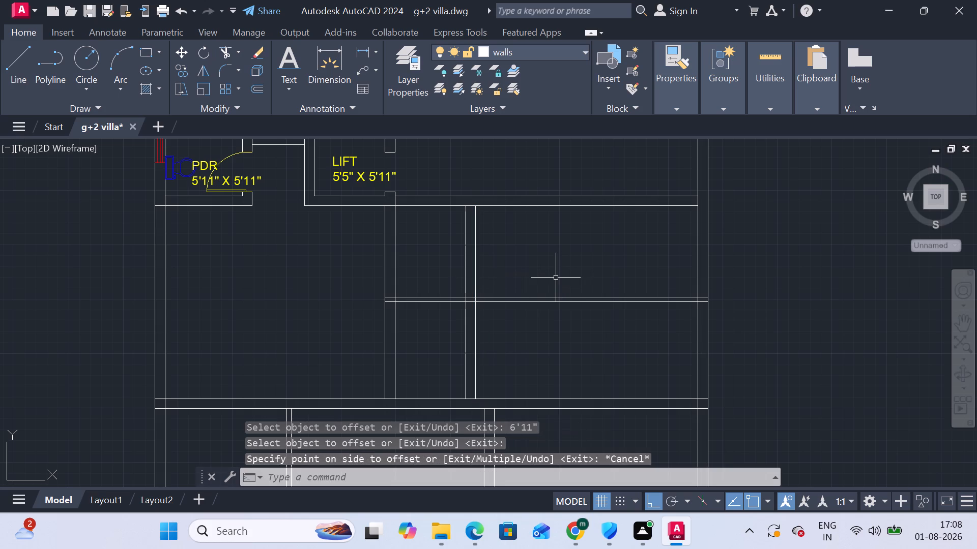
# Offset the right face of the new 9" wall by 7'5" toward the right outer wall.
pyautogui.press('space')
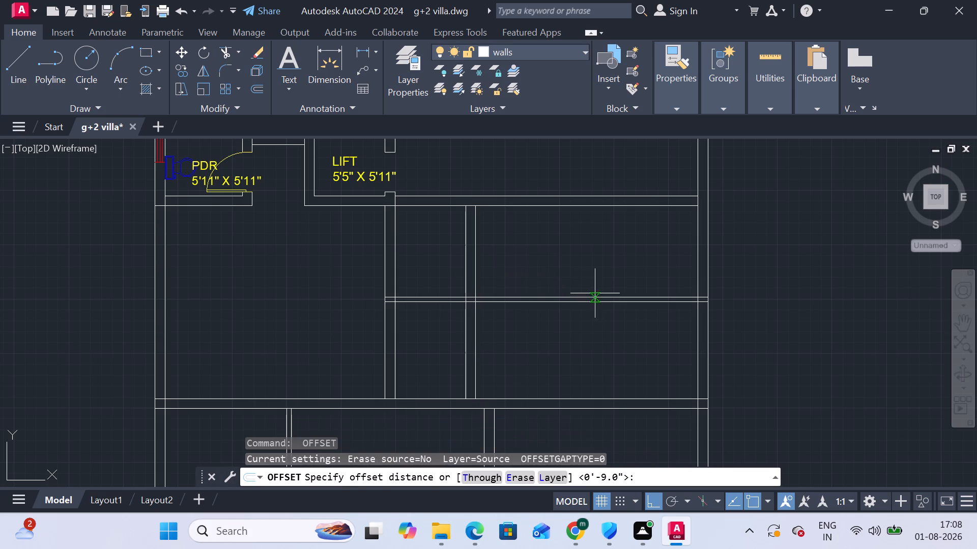
pyautogui.press('6')
pyautogui.press('BackSpace')
pyautogui.press('7')
pyautogui.write("'5")
pyautogui.hotkey('shift', '"')
pyautogui.press('Return')
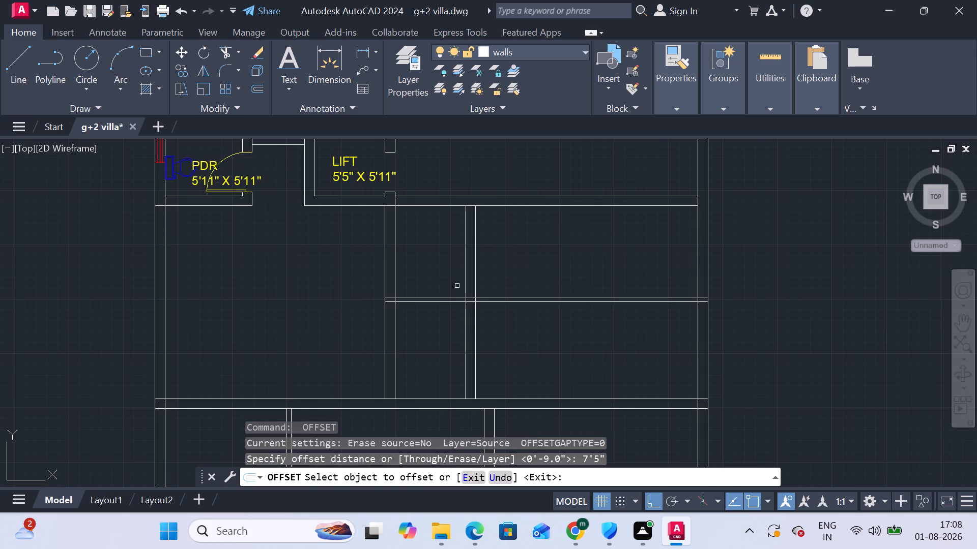
pyautogui.click(474, 286)
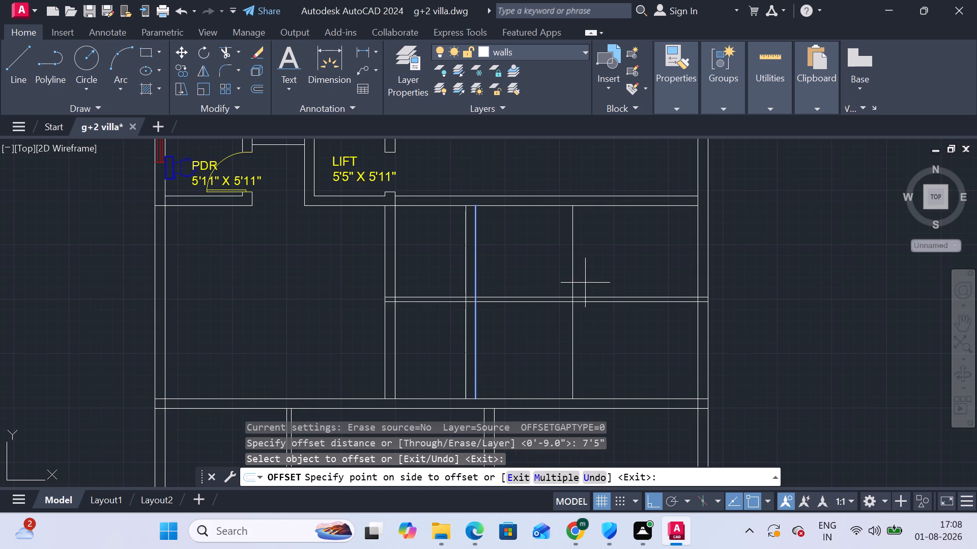
pyautogui.click(585, 283)
# Offset the latest vertical line 9" to the right to form the third wall's thickness.
pyautogui.press('space')
pyautogui.press('space')
pyautogui.write('9')
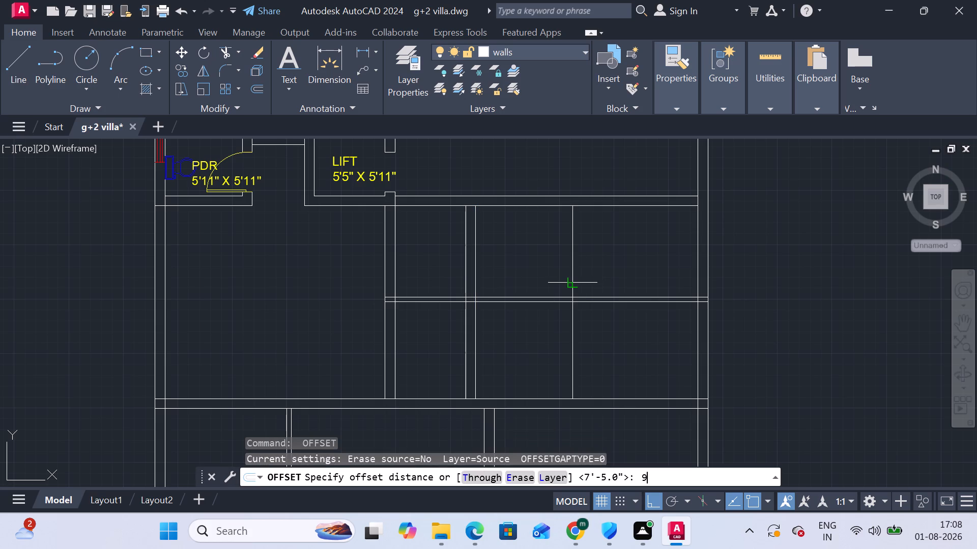
pyautogui.hotkey('shift', '"')
pyautogui.press('Return')
pyautogui.scroll(1, 577, 280)
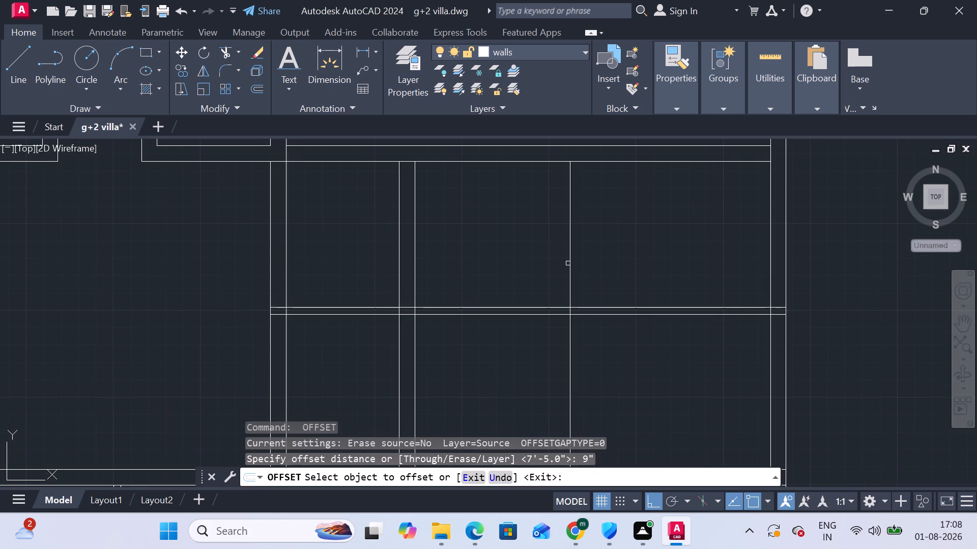
pyautogui.moveTo(568, 263); pyautogui.dragTo(576, 267)
pyautogui.click(588, 267)
pyautogui.scroll(-2, 591, 270)
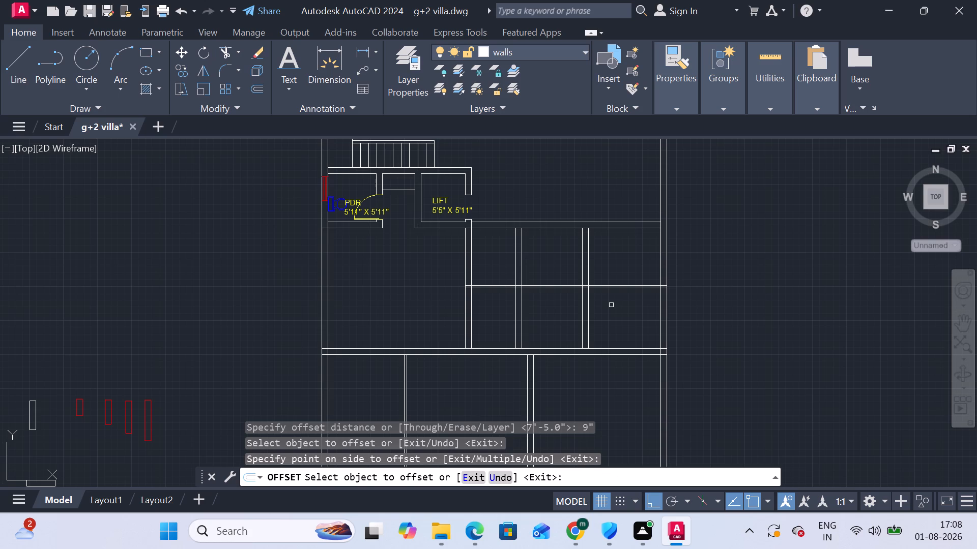
pyautogui.press('Escape')
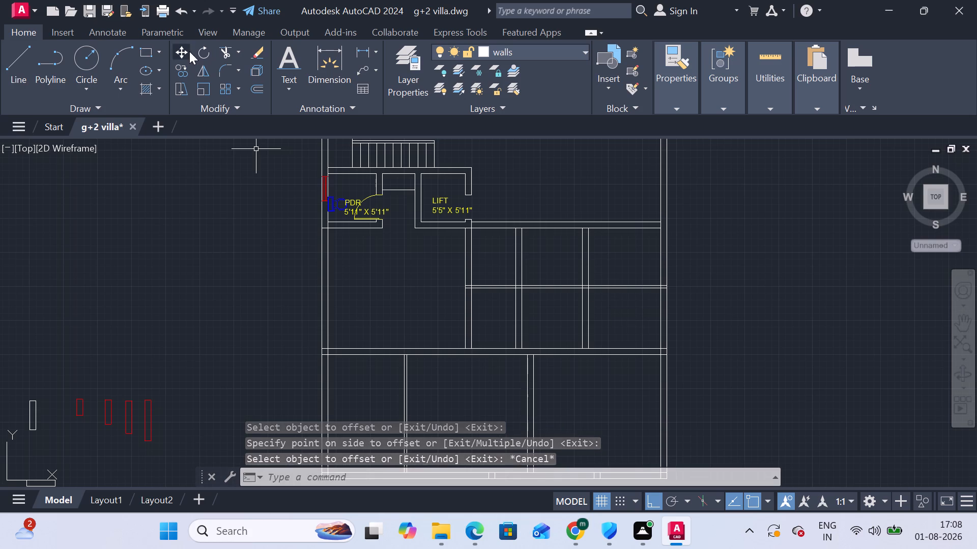
# Trim the thin horizontal partition to span only between the two new walls, and trim both lines of the second wall and the third wall's left line below it.
pyautogui.click(224, 49)
pyautogui.click(616, 299)
pyautogui.click(617, 274)
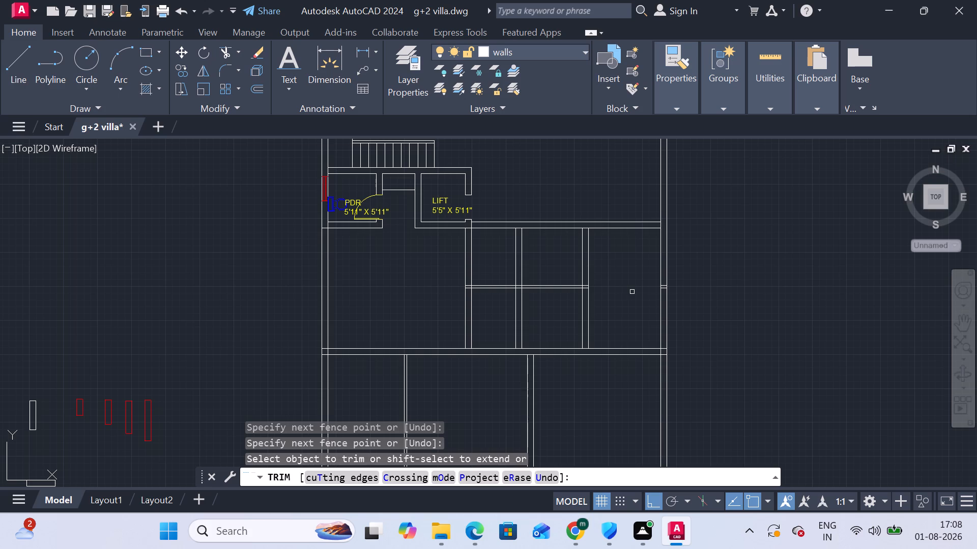
pyautogui.click(580, 319)
pyautogui.click(584, 318)
pyautogui.click(549, 318)
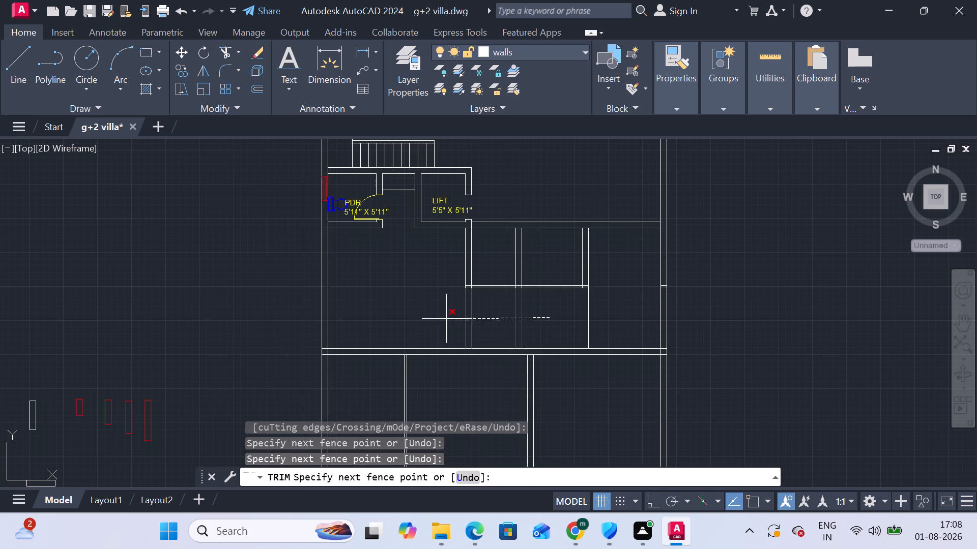
pyautogui.click(493, 322)
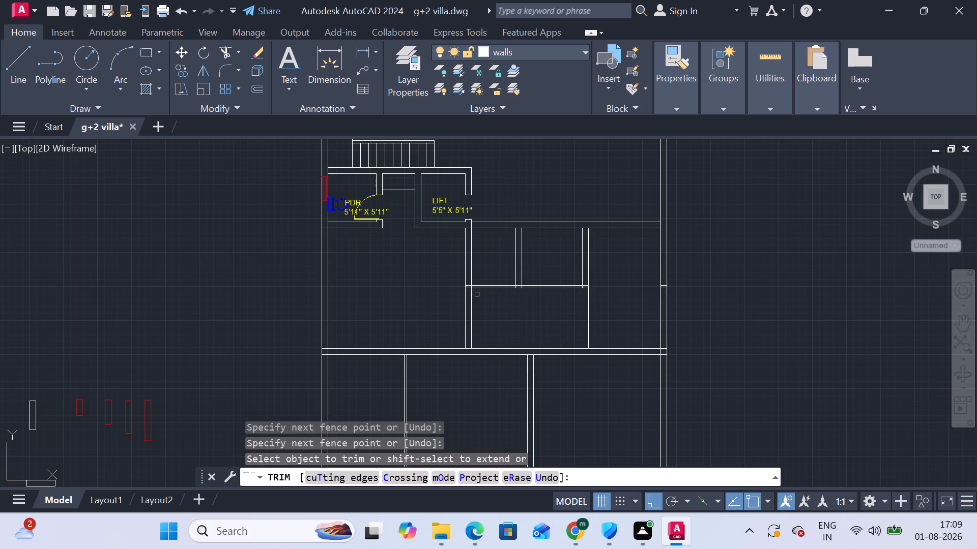
pyautogui.click(480, 292)
pyautogui.click(485, 261)
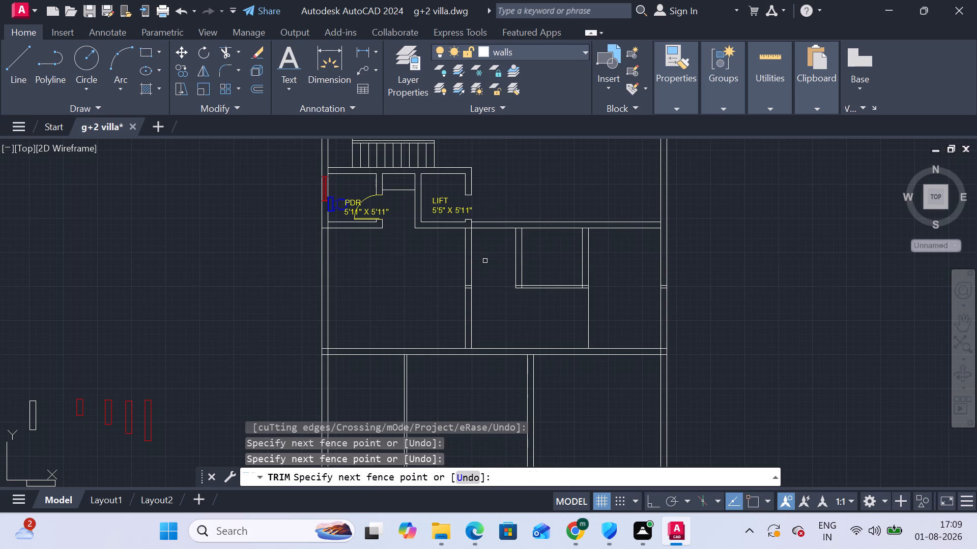
# Extend the second wall's lines up to the horizontal wall's upper line, and trim that horizontal wall between the lift and the second wall.
pyautogui.scroll(1, 495, 242)
pyautogui.click(499, 261)
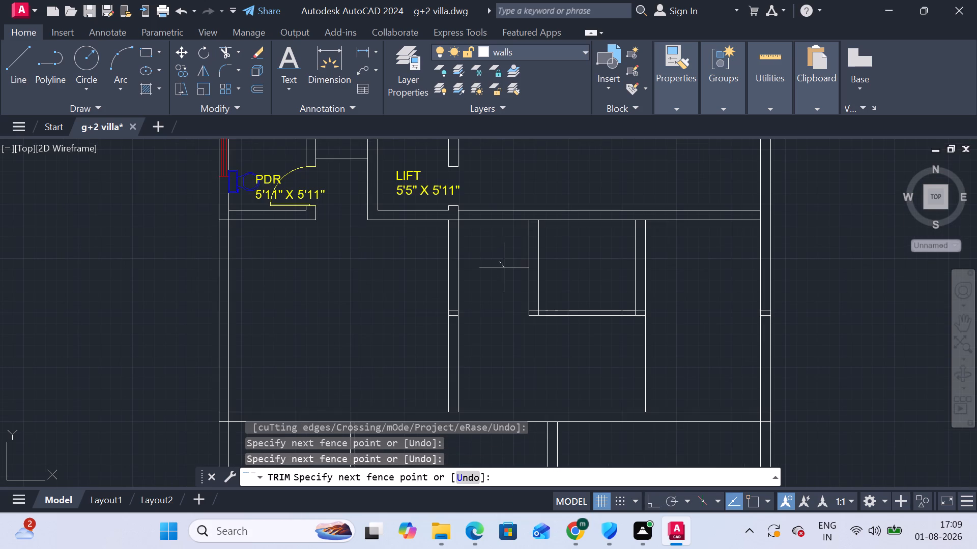
pyautogui.keyDown('shift'); pyautogui.click(583, 257); pyautogui.keyUp('shift')
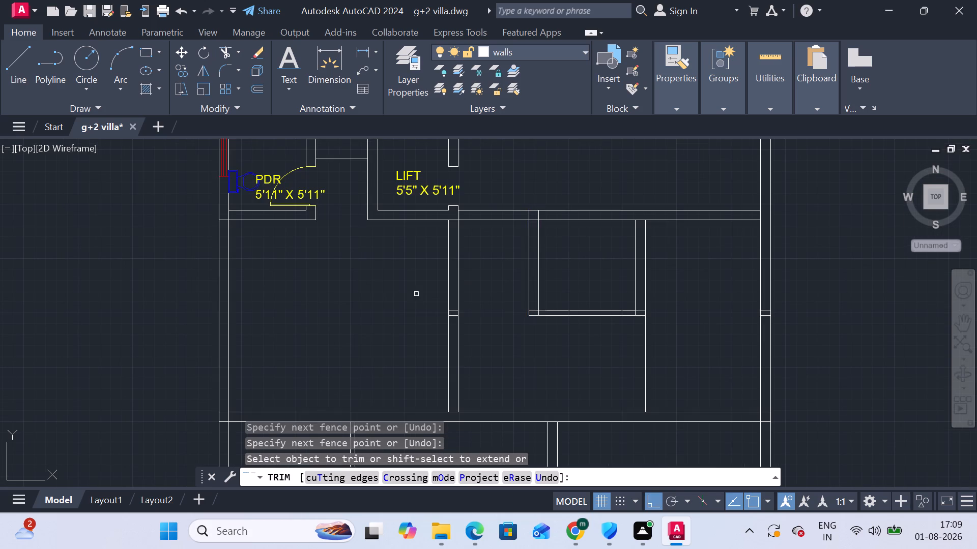
pyautogui.click(474, 259)
pyautogui.click(496, 189)
pyautogui.moveTo(498, 192); pyautogui.dragTo(503, 249, button='middle')
pyautogui.moveTo(503, 257); pyautogui.dragTo(503, 282, button='middle')
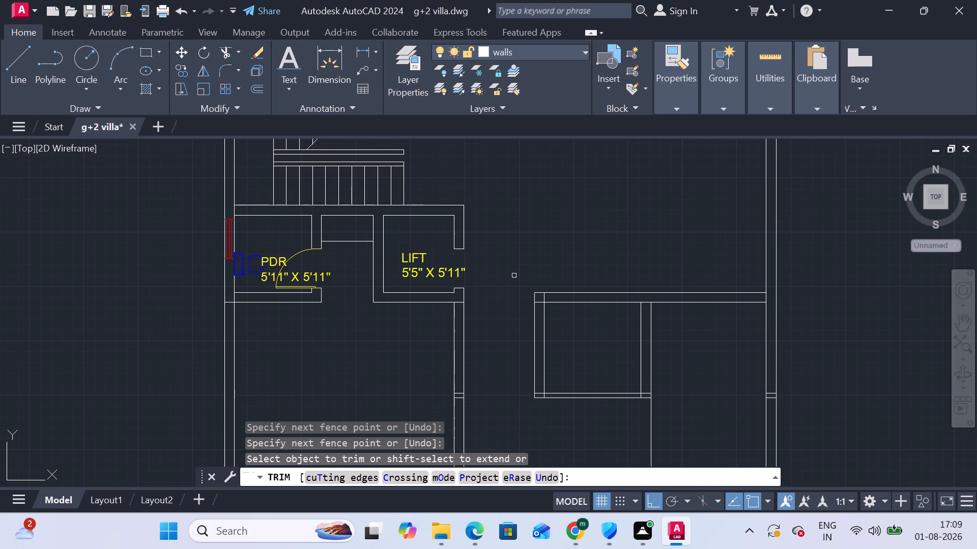
pyautogui.moveTo(715, 410); pyautogui.dragTo(625, 222, button='middle')
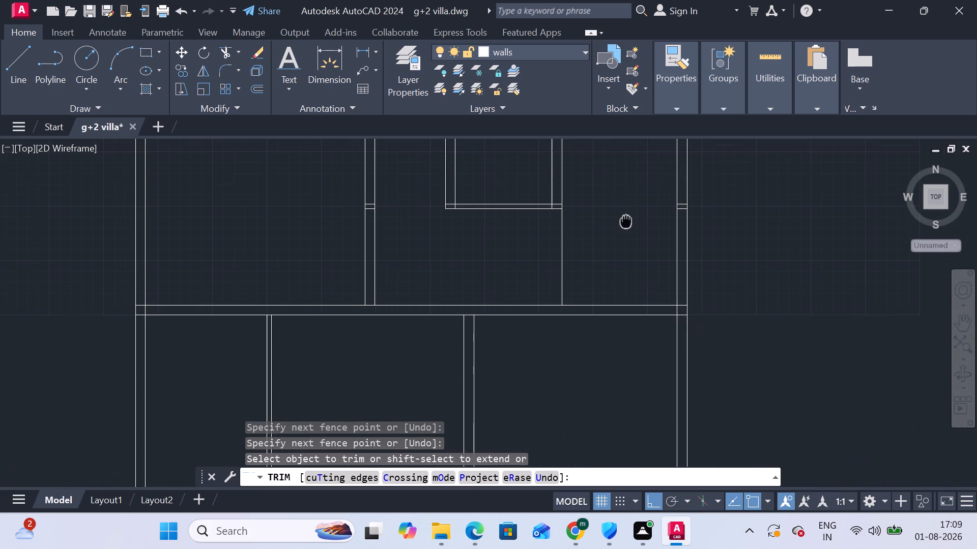
# Trim away the two short leftover partition line segments inside the thickness of the villa's right outer wall.
pyautogui.moveTo(625, 222); pyautogui.dragTo(625, 223, button='middle')
pyautogui.scroll(-1, 620, 225)
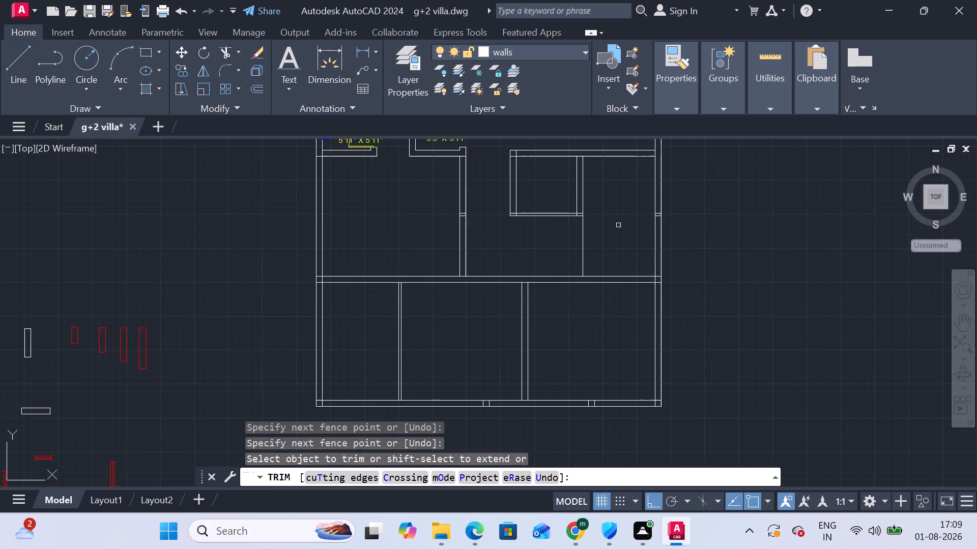
pyautogui.moveTo(613, 224); pyautogui.dragTo(613, 307, button='middle')
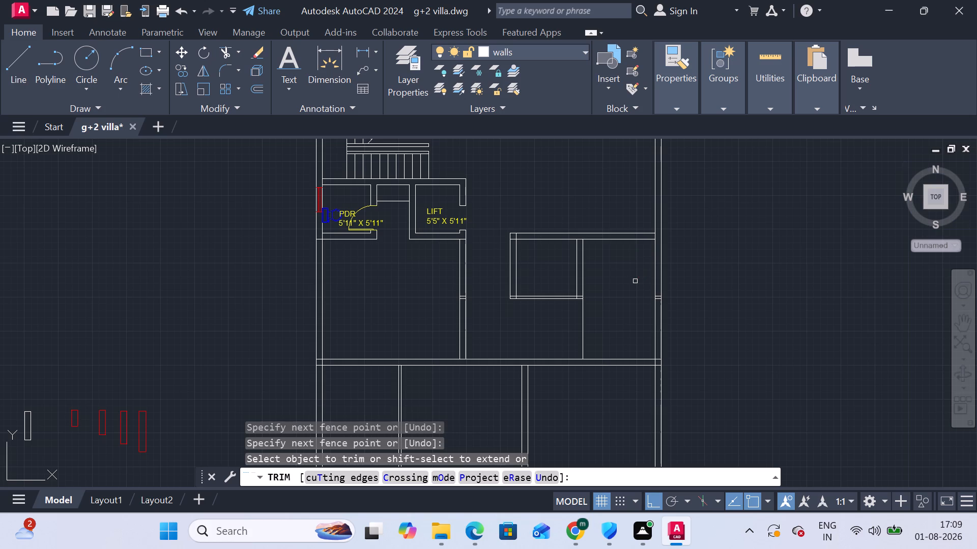
pyautogui.scroll(2, 658, 300)
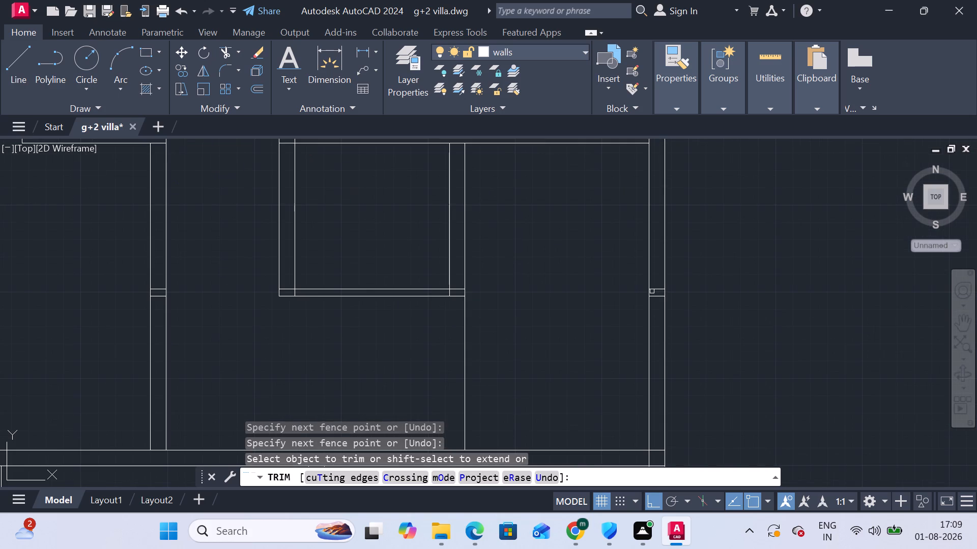
pyautogui.click(655, 289)
pyautogui.click(656, 297)
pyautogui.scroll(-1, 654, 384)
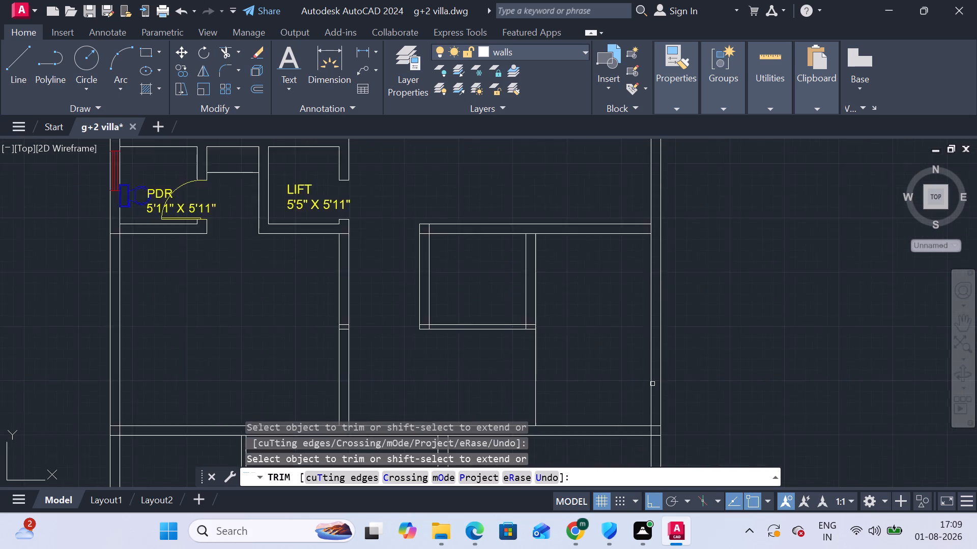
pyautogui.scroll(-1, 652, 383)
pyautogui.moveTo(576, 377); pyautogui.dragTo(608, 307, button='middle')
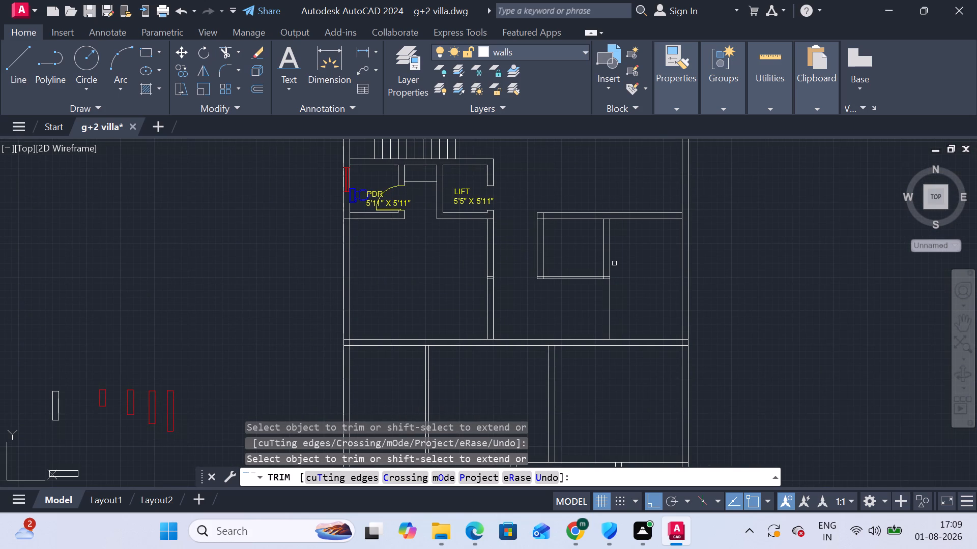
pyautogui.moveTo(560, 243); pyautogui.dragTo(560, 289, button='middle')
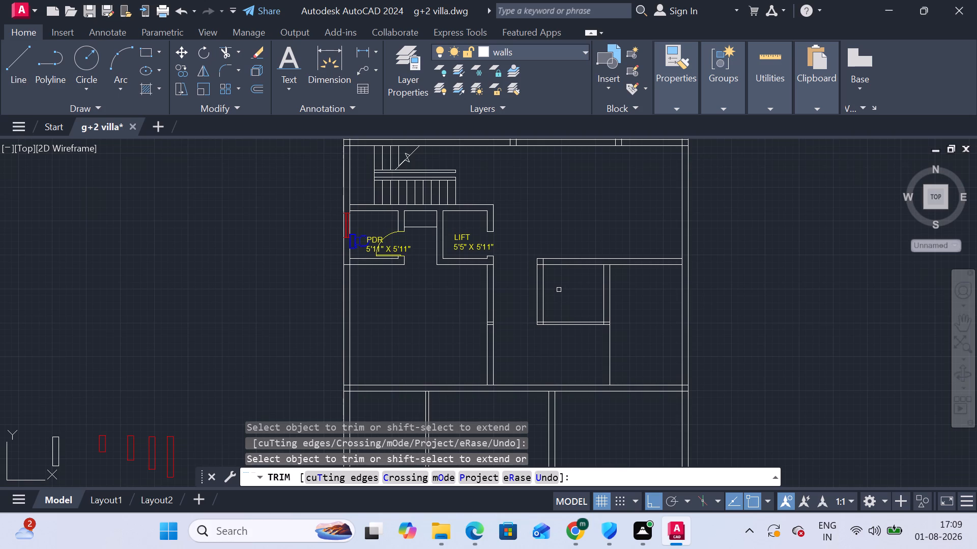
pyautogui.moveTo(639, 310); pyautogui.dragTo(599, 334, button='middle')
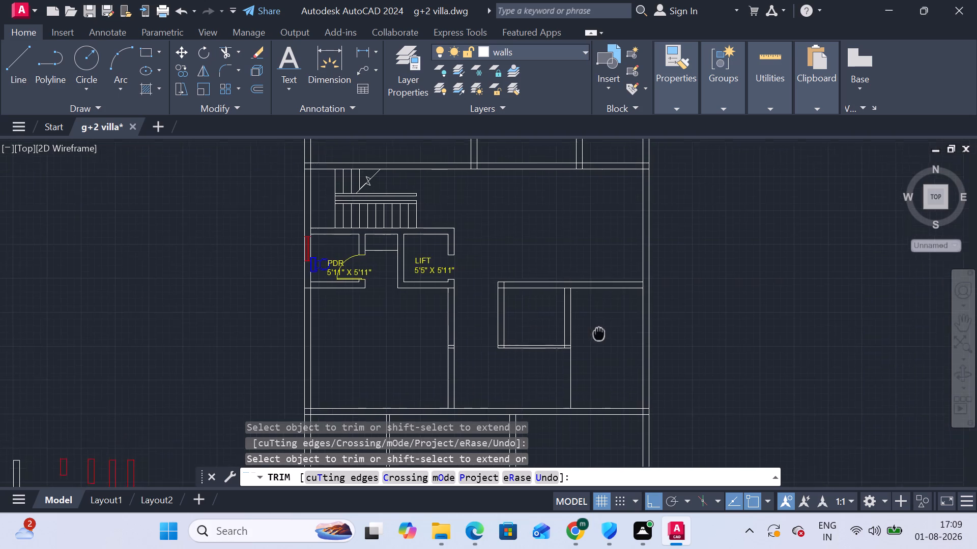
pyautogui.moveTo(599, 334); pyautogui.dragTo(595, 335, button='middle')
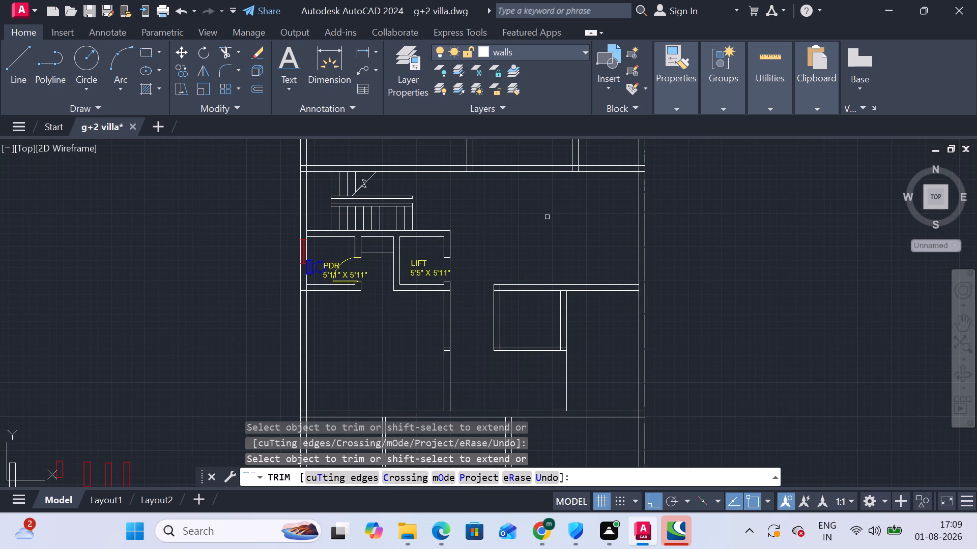
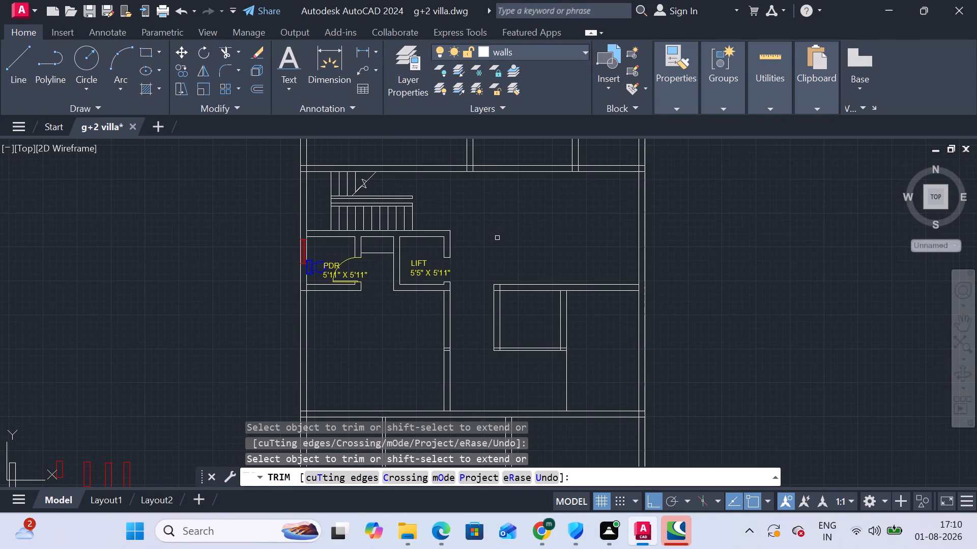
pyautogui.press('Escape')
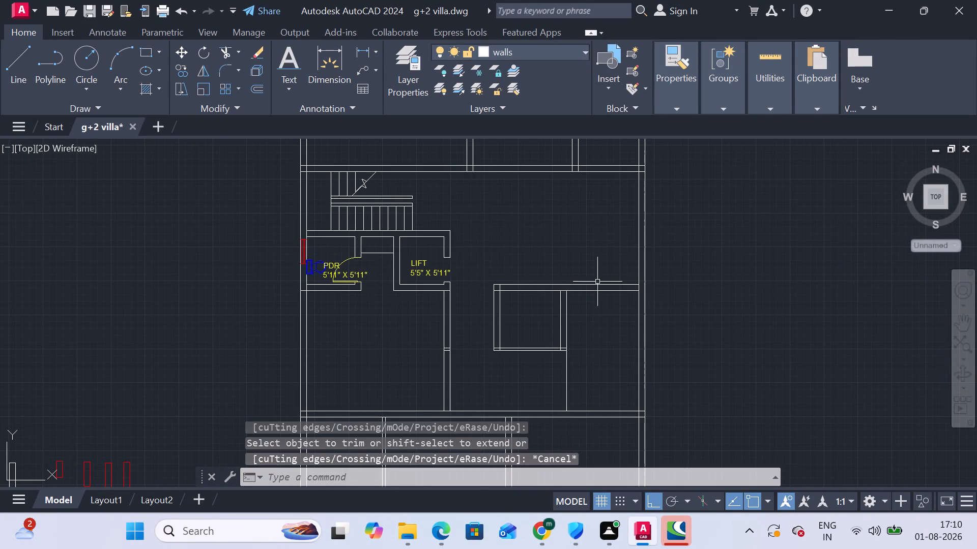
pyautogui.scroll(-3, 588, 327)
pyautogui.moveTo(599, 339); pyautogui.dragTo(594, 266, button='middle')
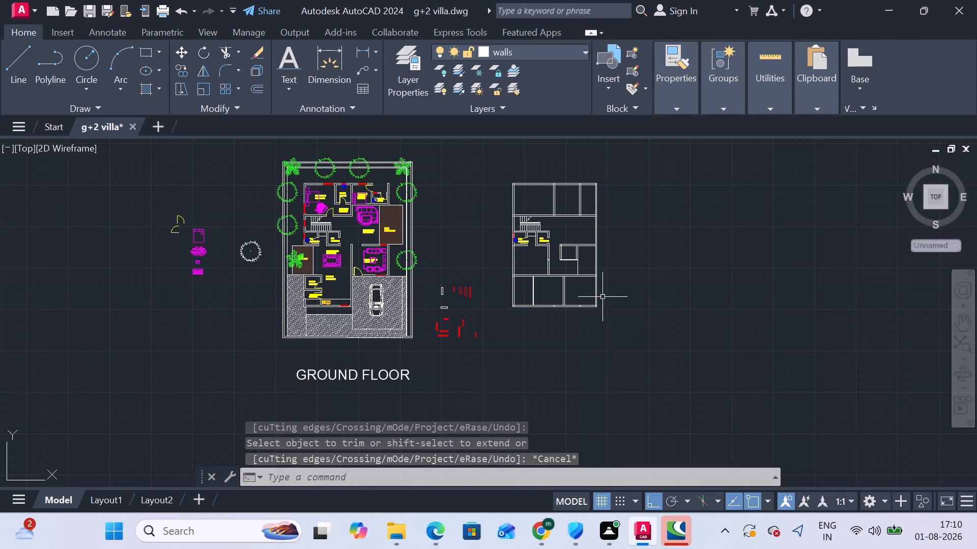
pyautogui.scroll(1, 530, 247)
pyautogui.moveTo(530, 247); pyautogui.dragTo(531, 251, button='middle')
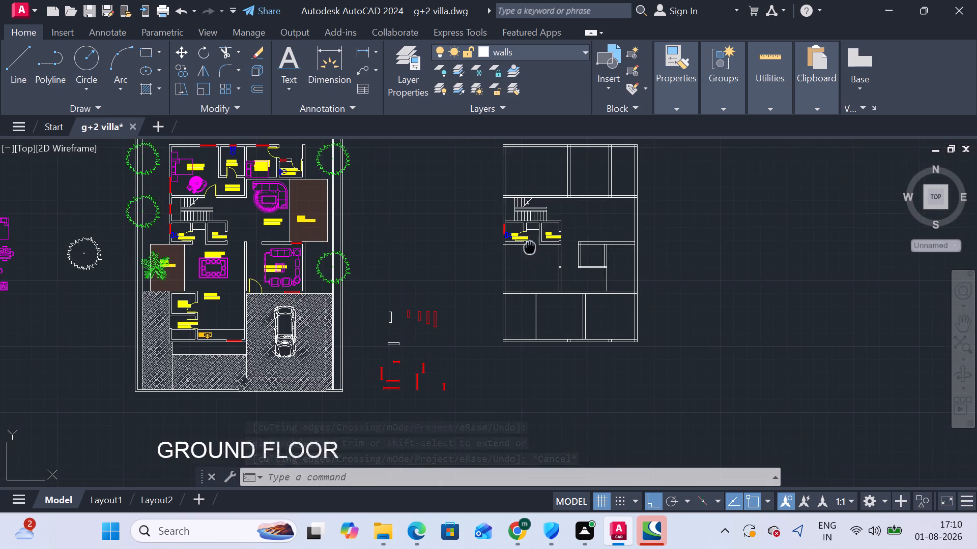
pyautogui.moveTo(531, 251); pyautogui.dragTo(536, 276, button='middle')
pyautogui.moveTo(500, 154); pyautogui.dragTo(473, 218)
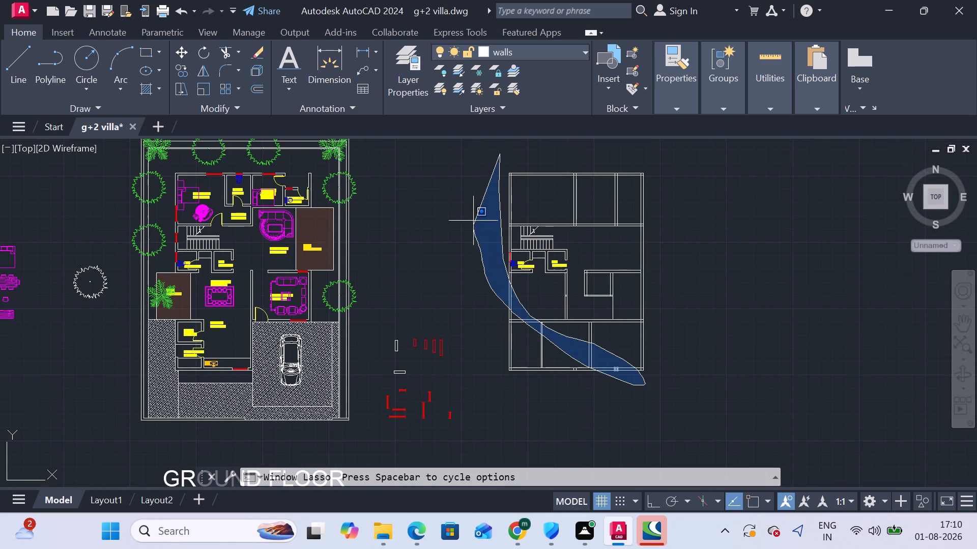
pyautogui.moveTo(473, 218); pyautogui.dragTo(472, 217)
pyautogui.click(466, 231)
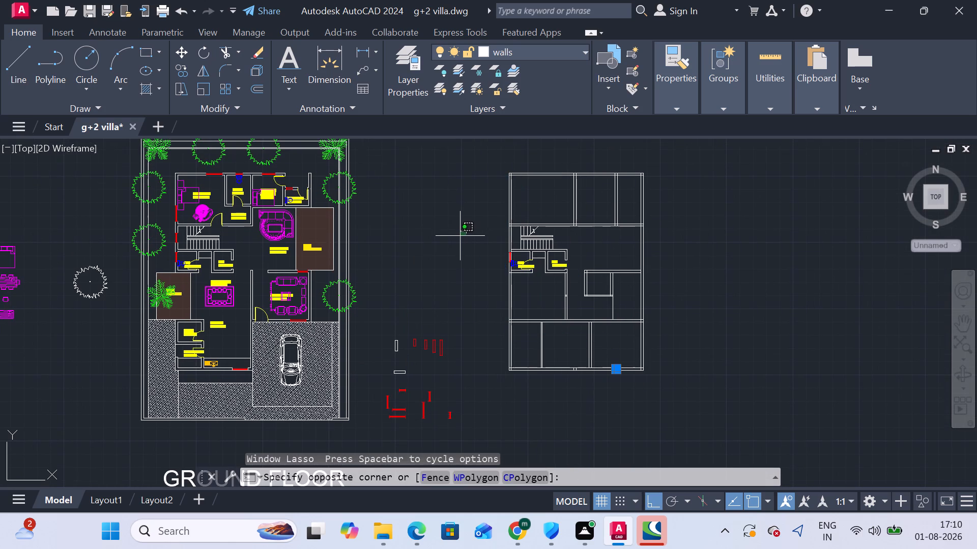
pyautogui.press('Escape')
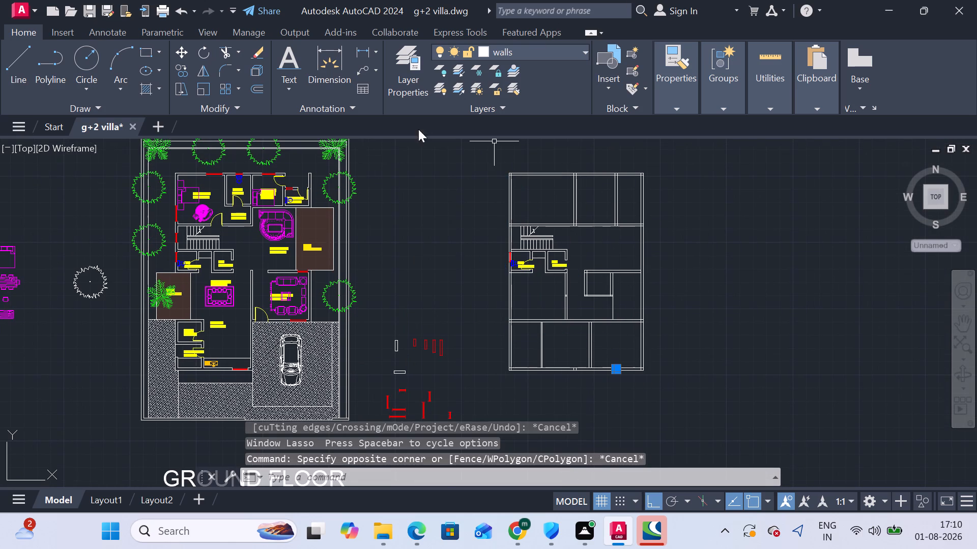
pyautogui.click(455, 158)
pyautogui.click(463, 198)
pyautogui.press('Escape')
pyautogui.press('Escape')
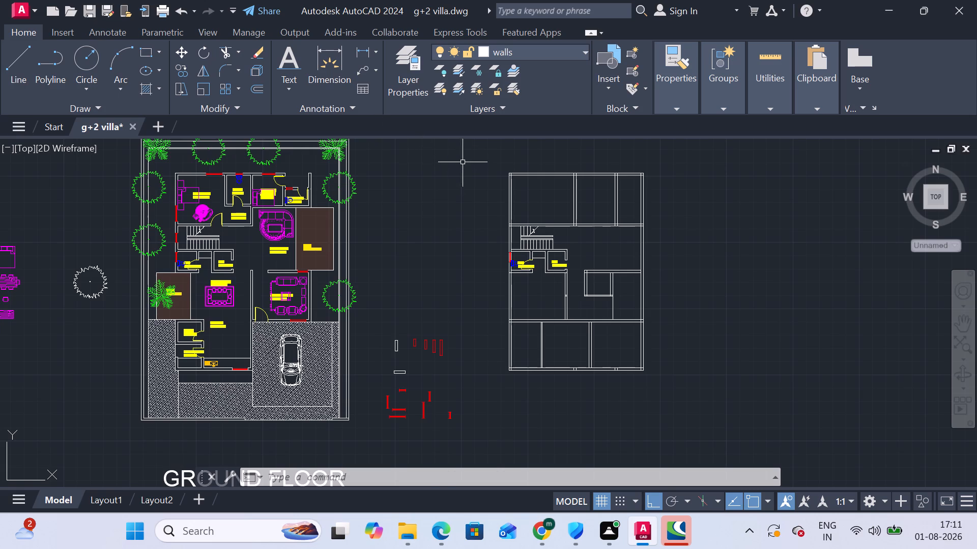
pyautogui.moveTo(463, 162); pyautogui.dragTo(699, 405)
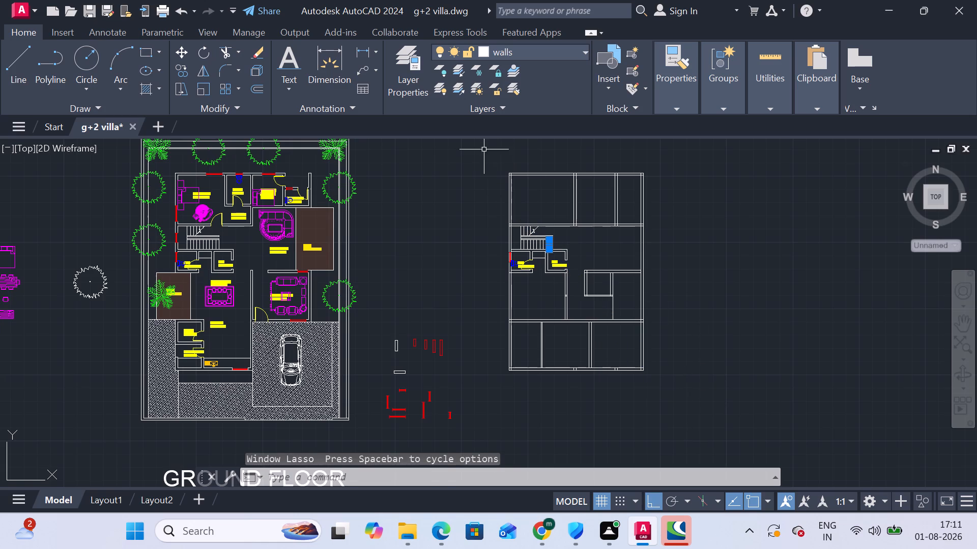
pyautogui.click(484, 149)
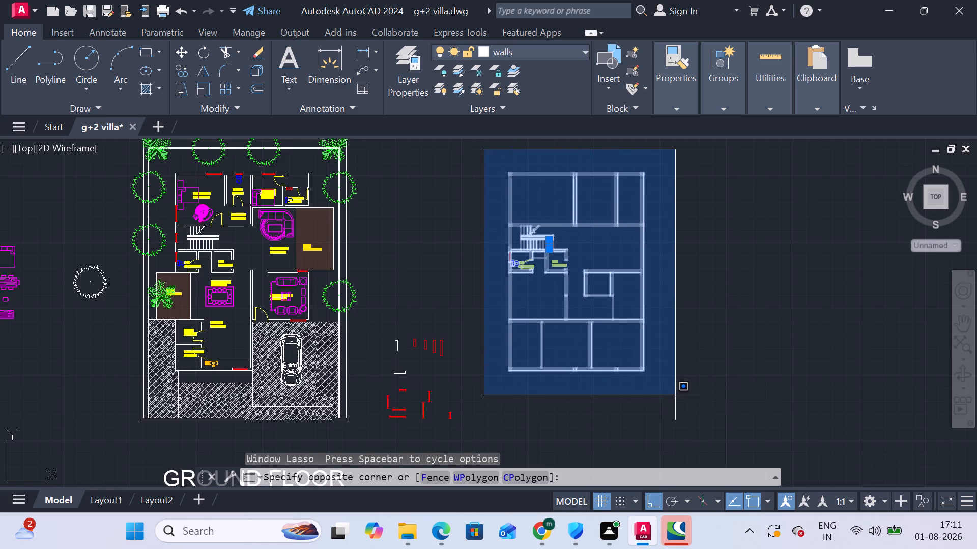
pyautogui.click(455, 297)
# Save the villa drawing.
pyautogui.hotkey('ctrl', 's')
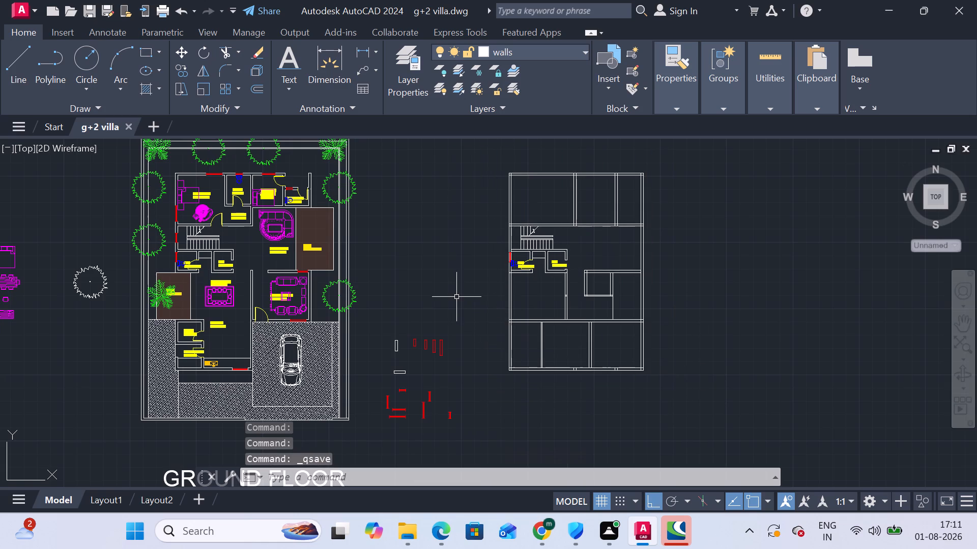
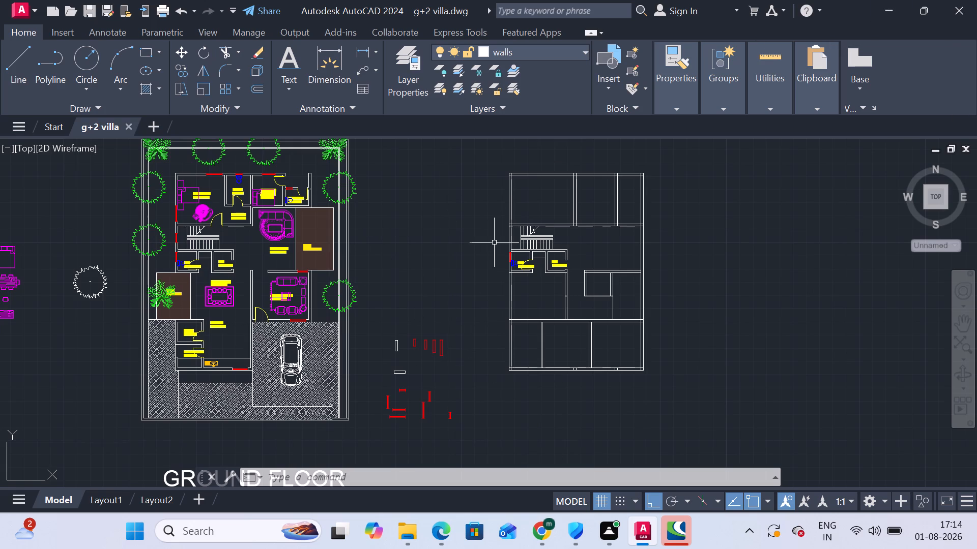
# Switch to the Bentley CONNECTION Client sign-in window and close it.
pyautogui.click(676, 524)
pyautogui.click(960, 36)
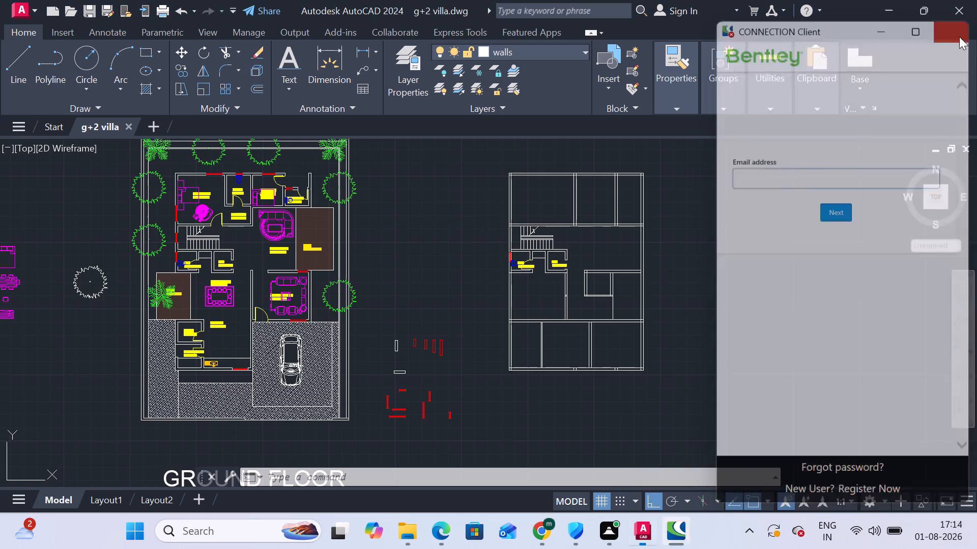